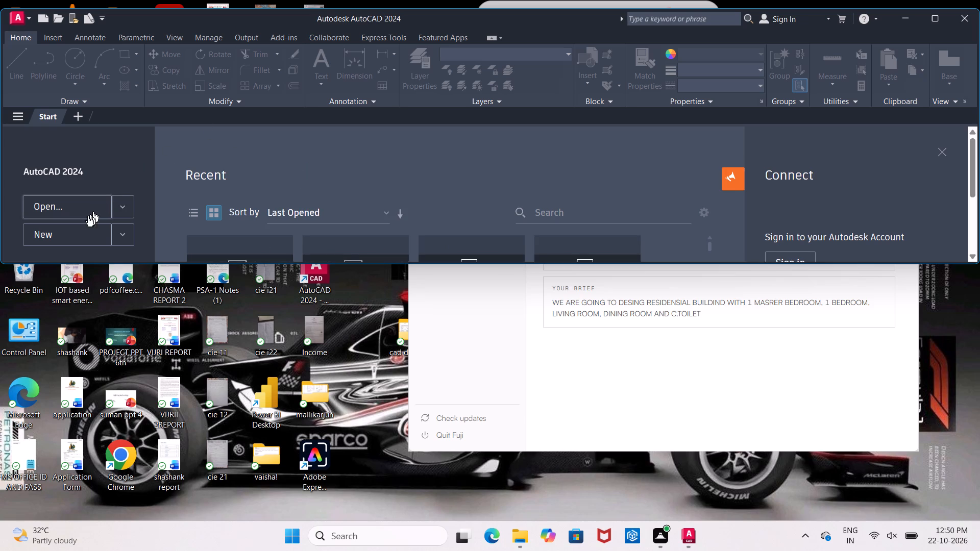
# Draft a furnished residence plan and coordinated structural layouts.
# Maximize the application window and create a new blank drawing.
pyautogui.click(936, 28)
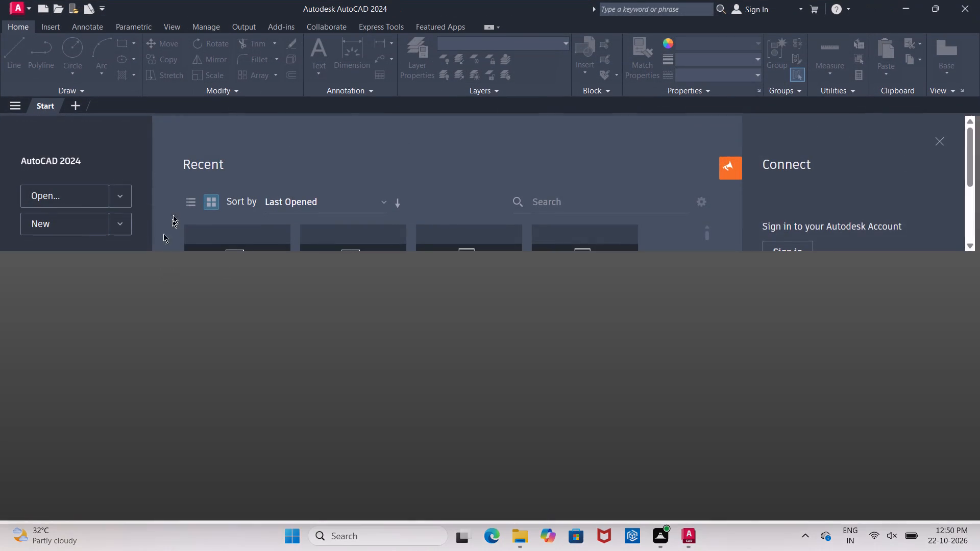
pyautogui.click(82, 222)
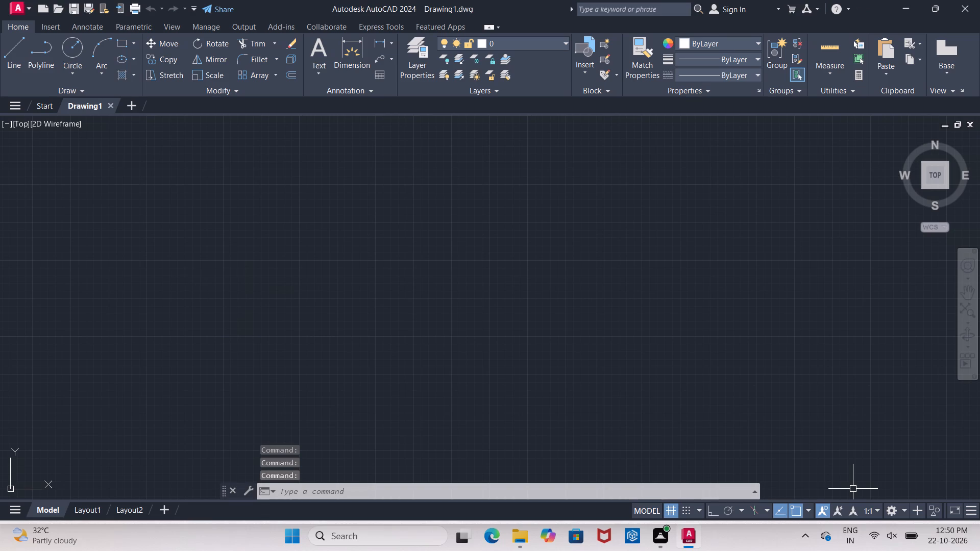
# Turn off the grid display in the new drawing.
pyautogui.click(684, 516)
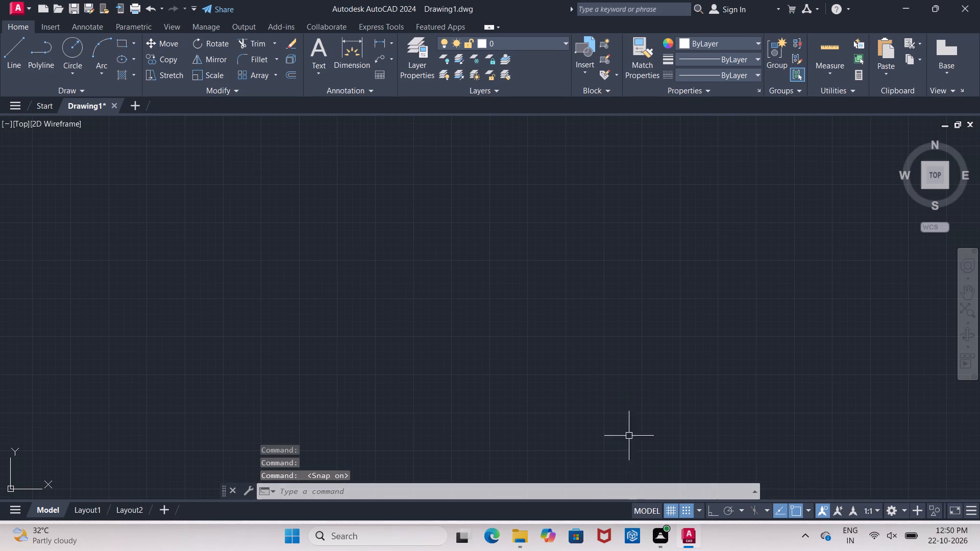
pyautogui.click(685, 513)
pyautogui.click(676, 510)
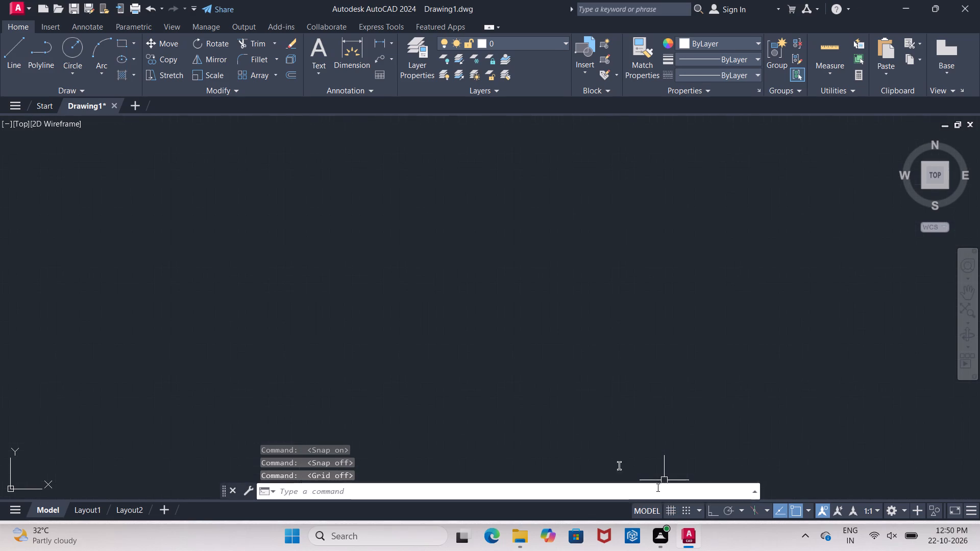
pyautogui.press('Escape')
pyautogui.press('Escape')
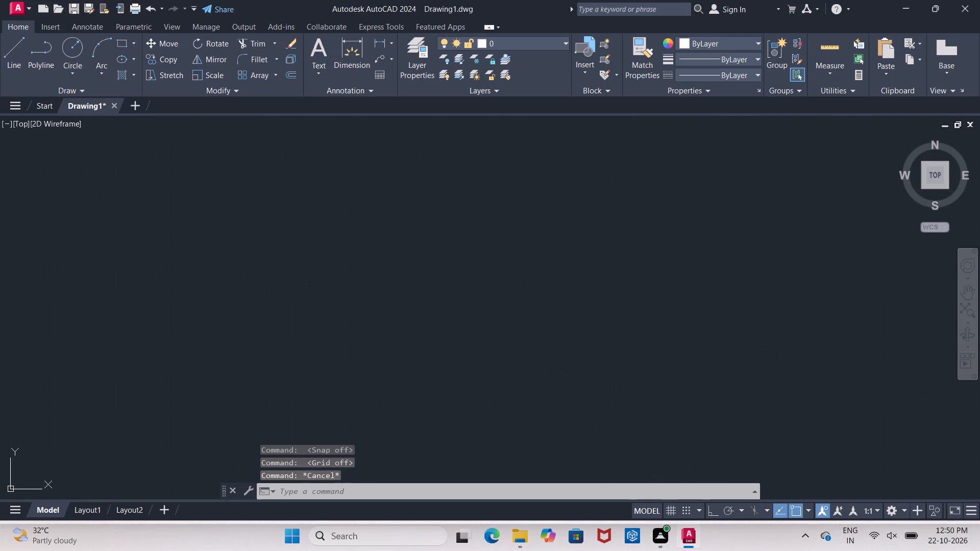
# Turn on command log file recording with LOGFILEON.
pyautogui.write('lo')
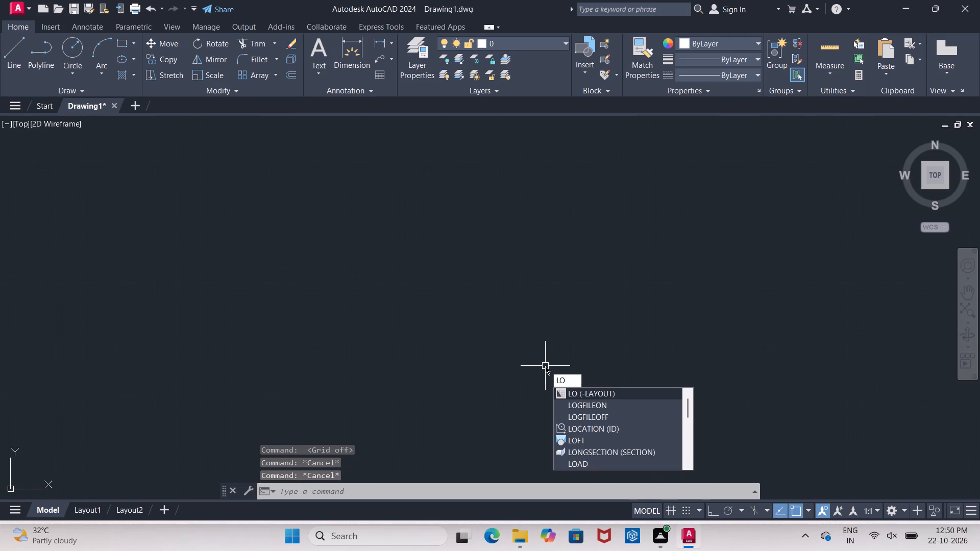
pyautogui.press('g')
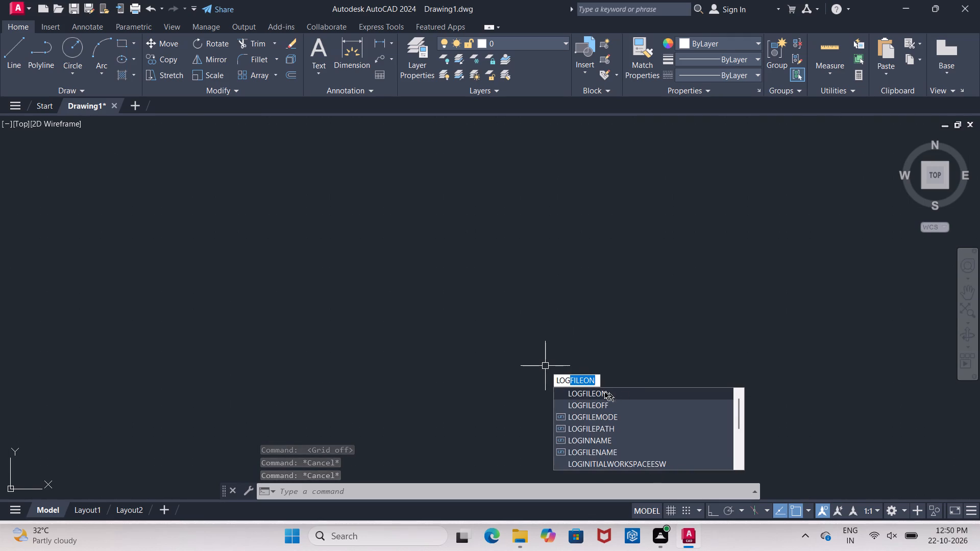
pyautogui.click(604, 391)
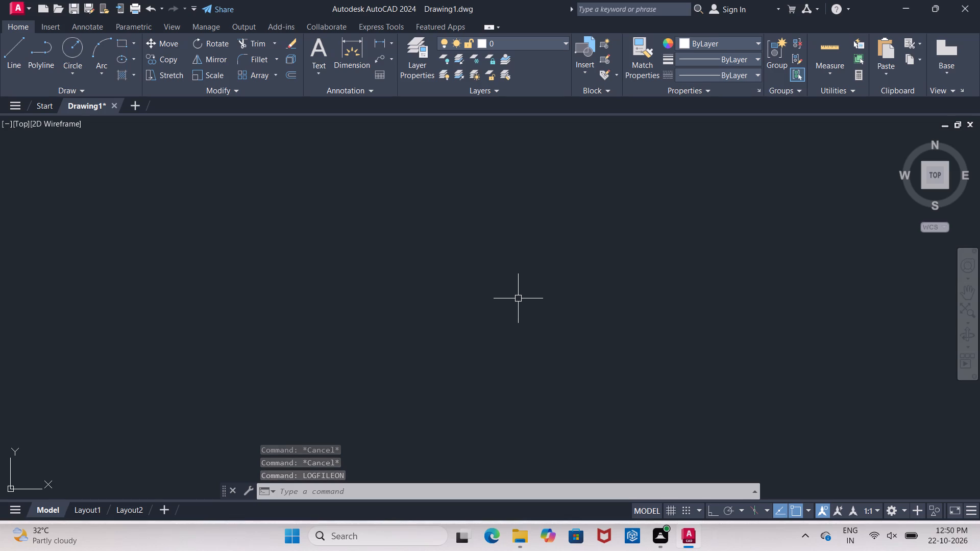
# Set the UCS icon display to OFF.
pyautogui.write('ucs')
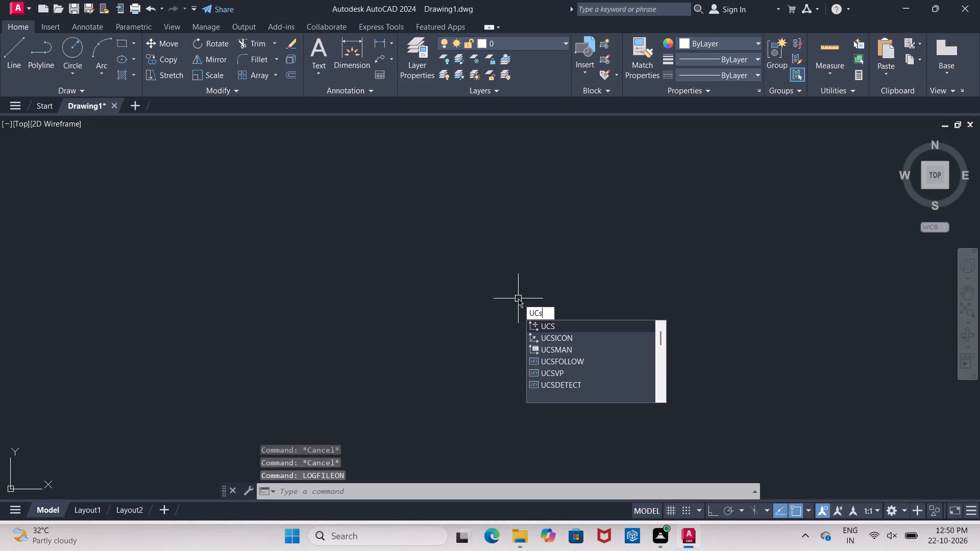
pyautogui.click(558, 338)
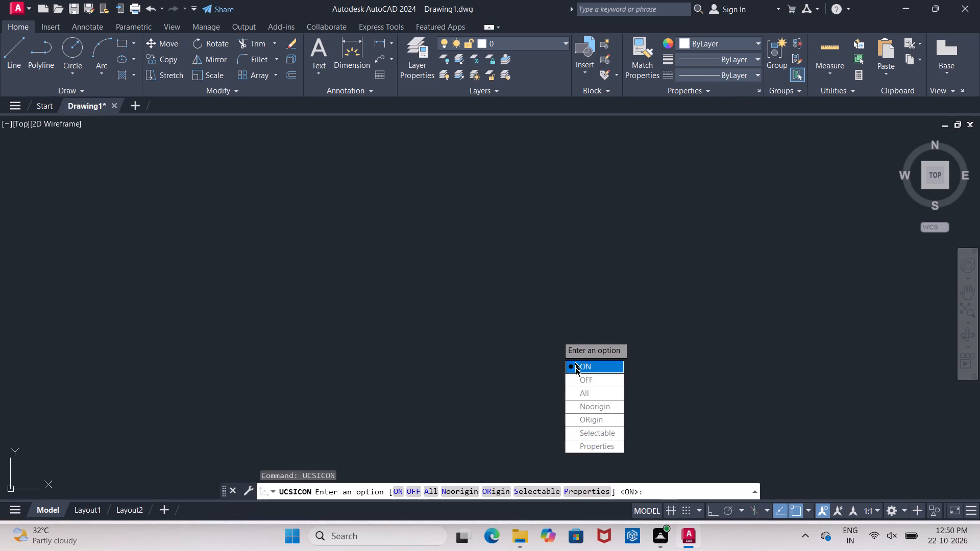
pyautogui.click(577, 379)
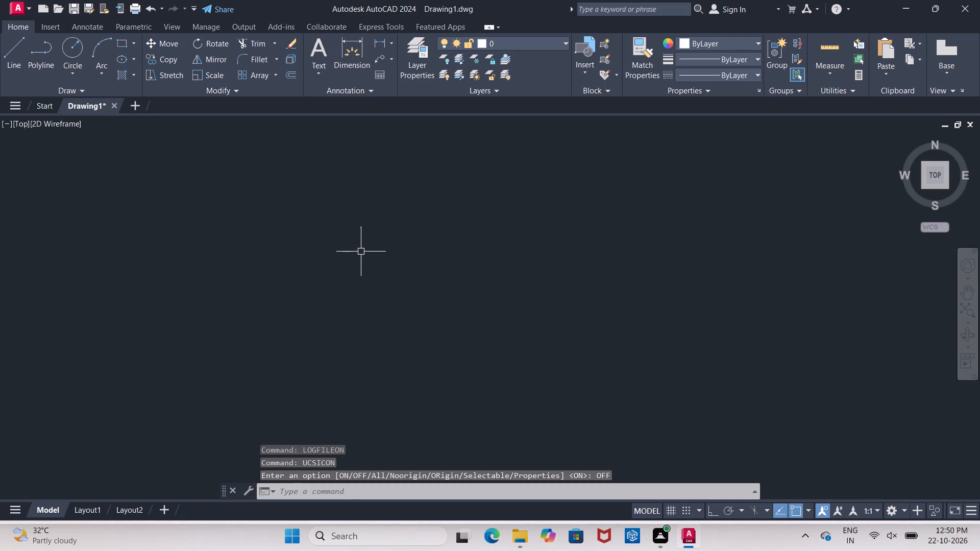
# Configure the drawing units to Architectural length with 0'-0 1/4" precision, Inches insertion scale and 0.00 angle precision.
pyautogui.write('un')
pyautogui.press('Return')
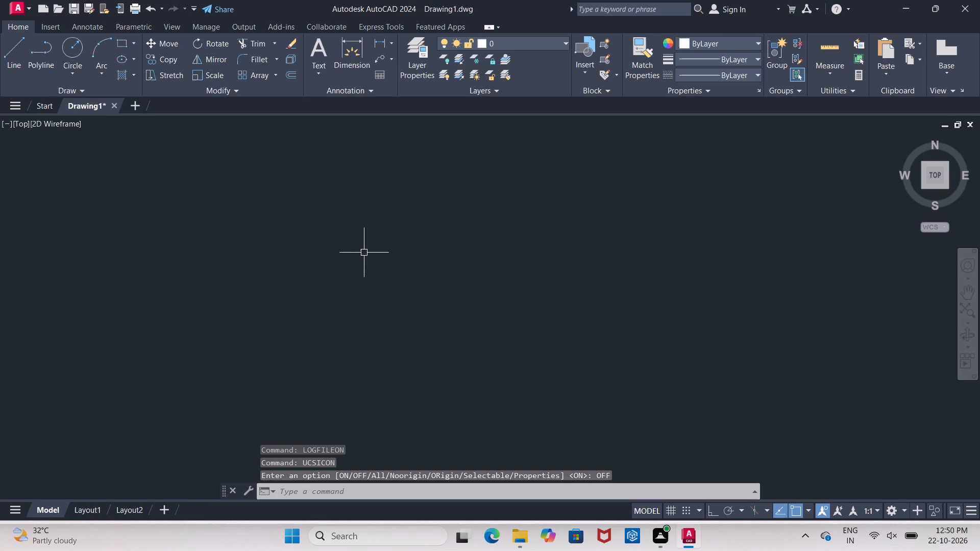
pyautogui.click(447, 206)
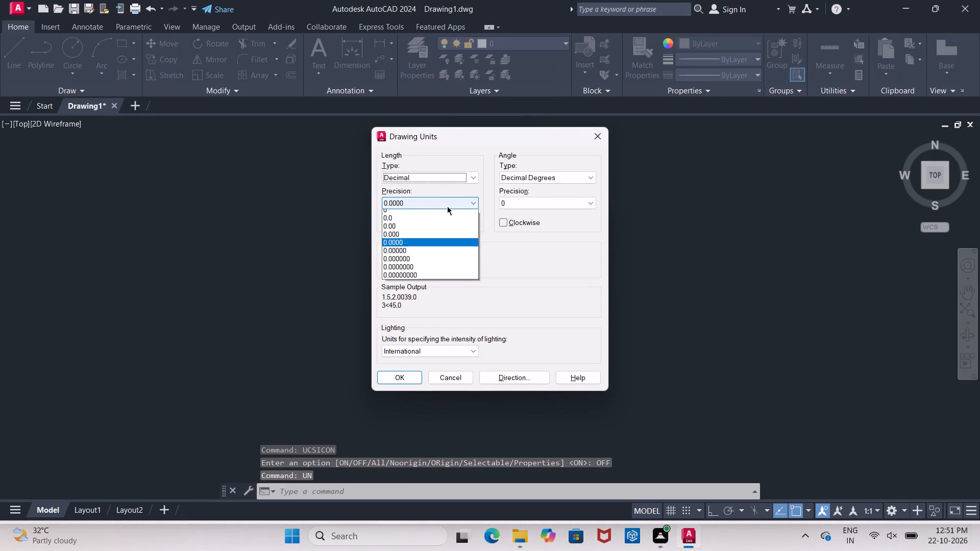
pyautogui.click(397, 230)
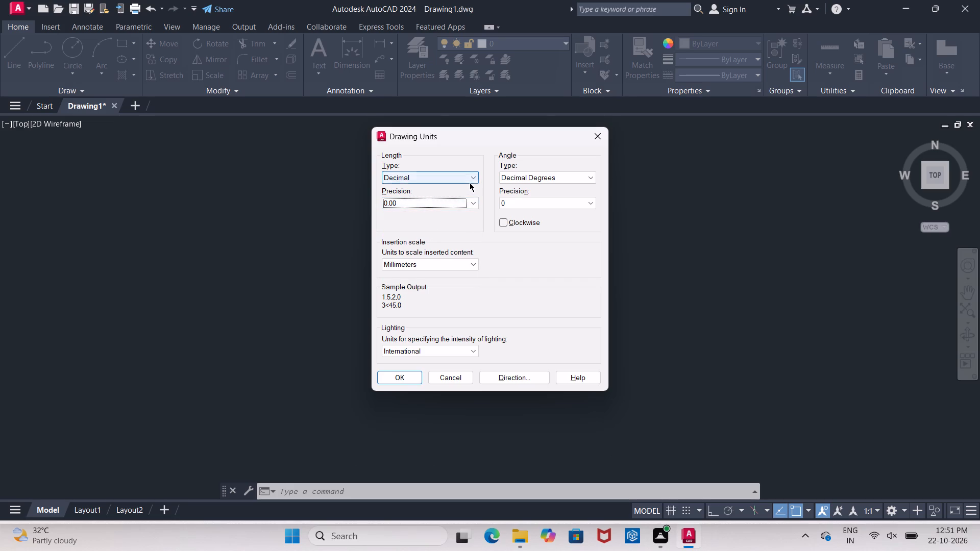
pyautogui.click(470, 183)
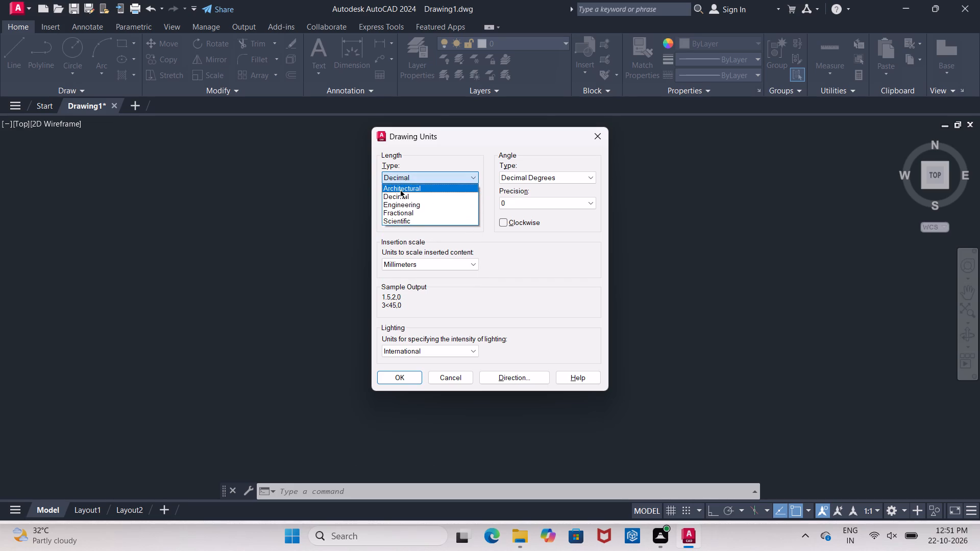
pyautogui.click(400, 190)
pyautogui.click(422, 261)
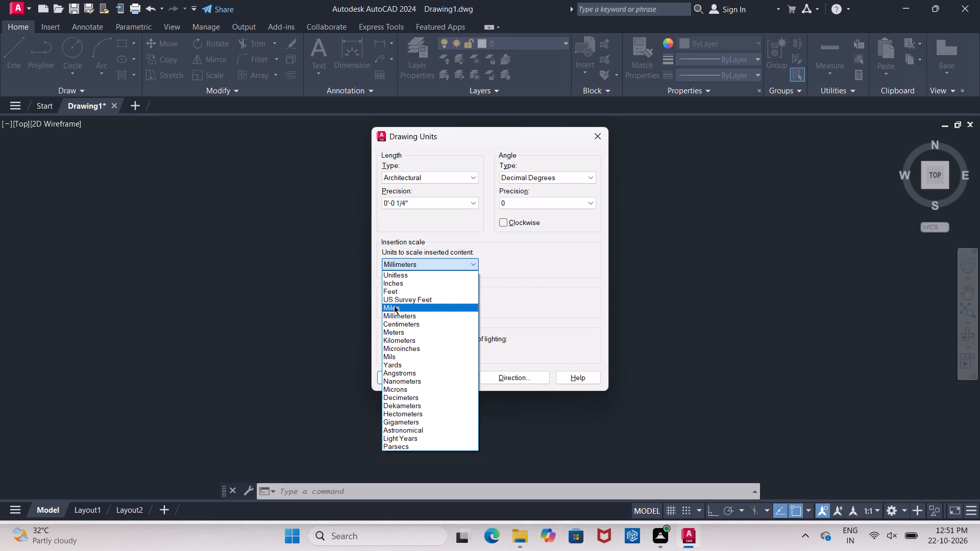
pyautogui.click(394, 285)
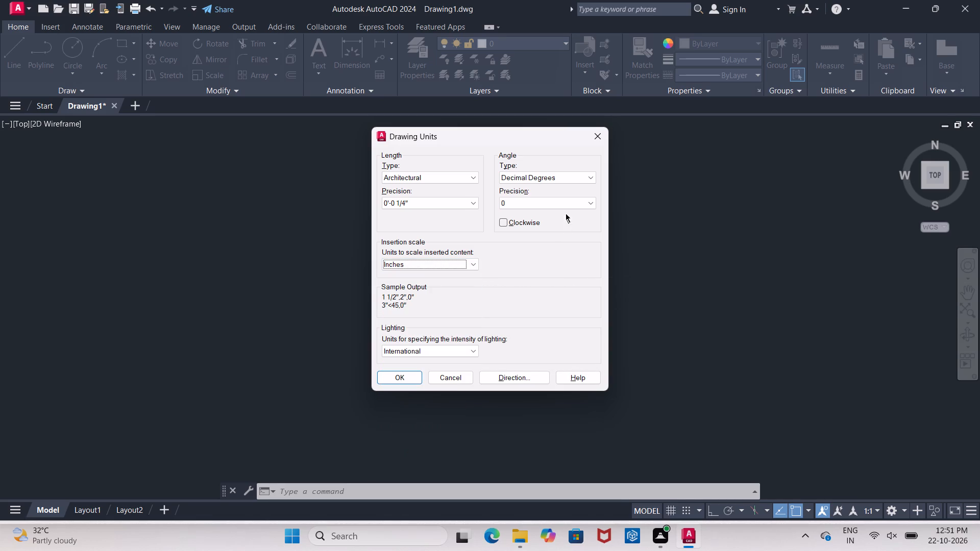
pyautogui.click(574, 204)
pyautogui.click(503, 233)
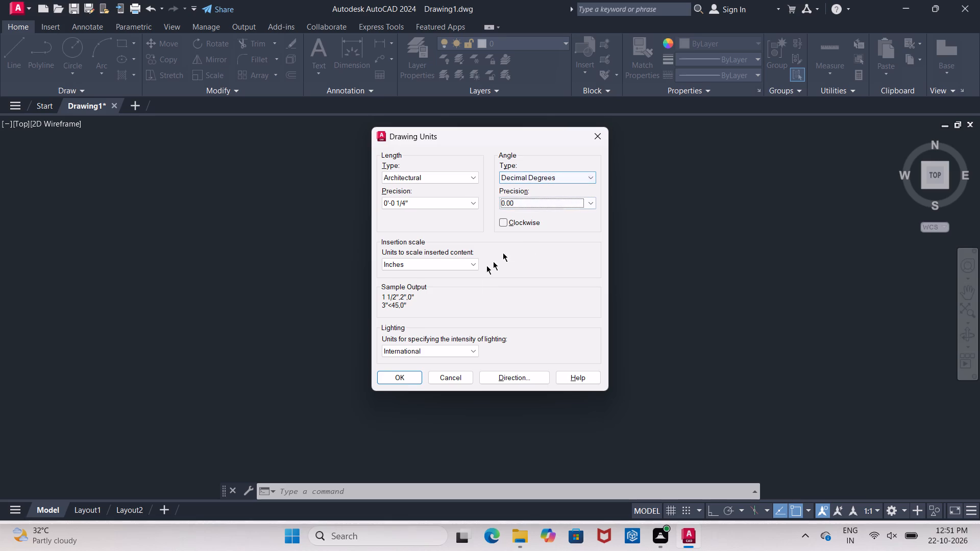
pyautogui.click(396, 376)
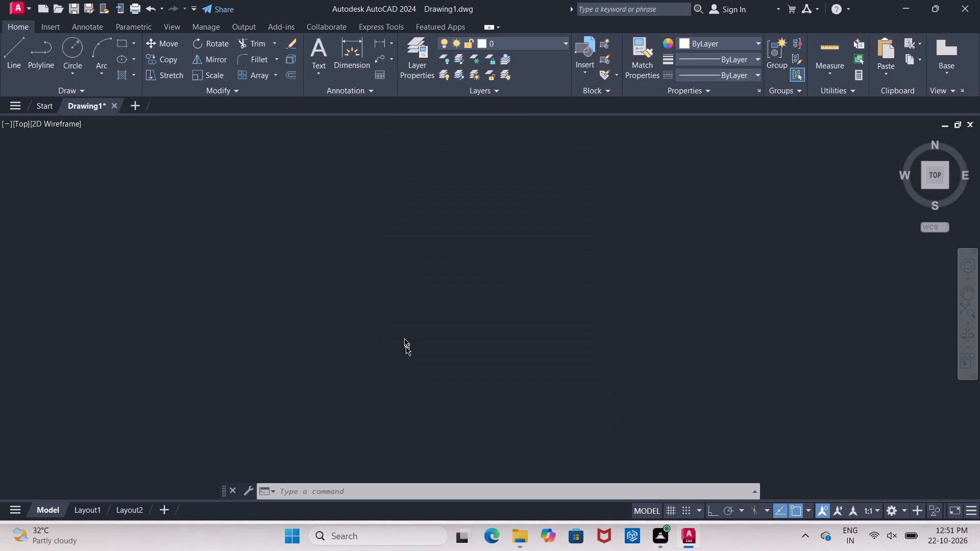
# Modify the ISO-25 dimension style's primary units to Architectural format with 0'-0 1/2" precision.
pyautogui.press('d')
pyautogui.press('Return')
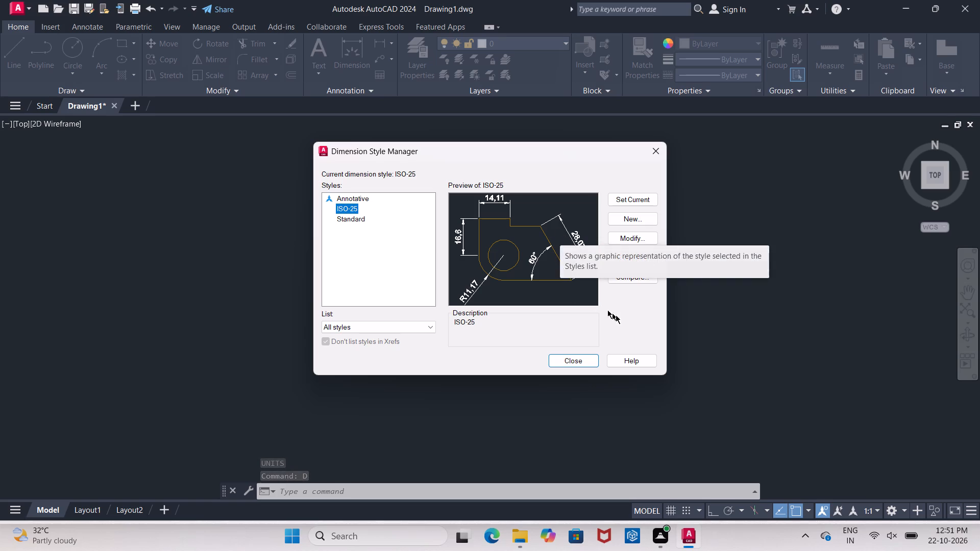
pyautogui.click(631, 242)
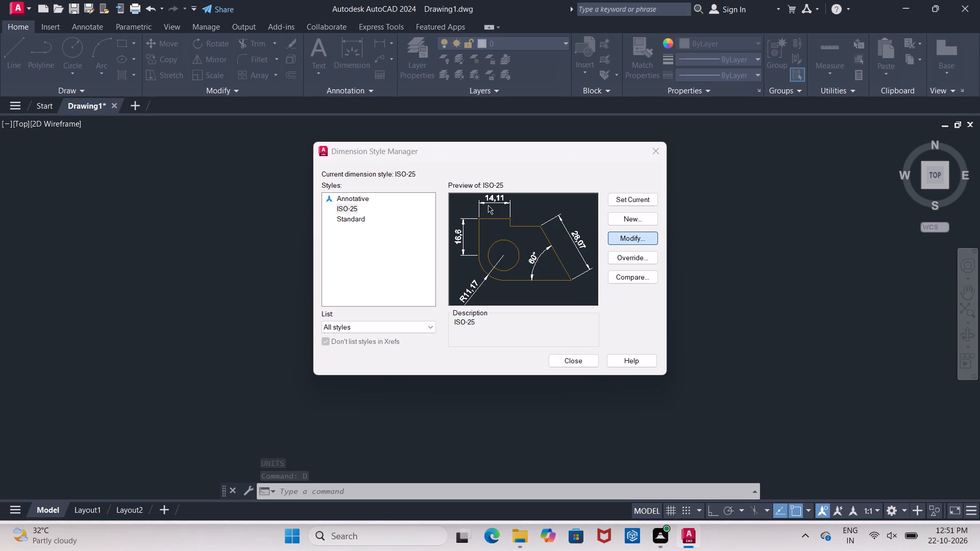
pyautogui.click(467, 128)
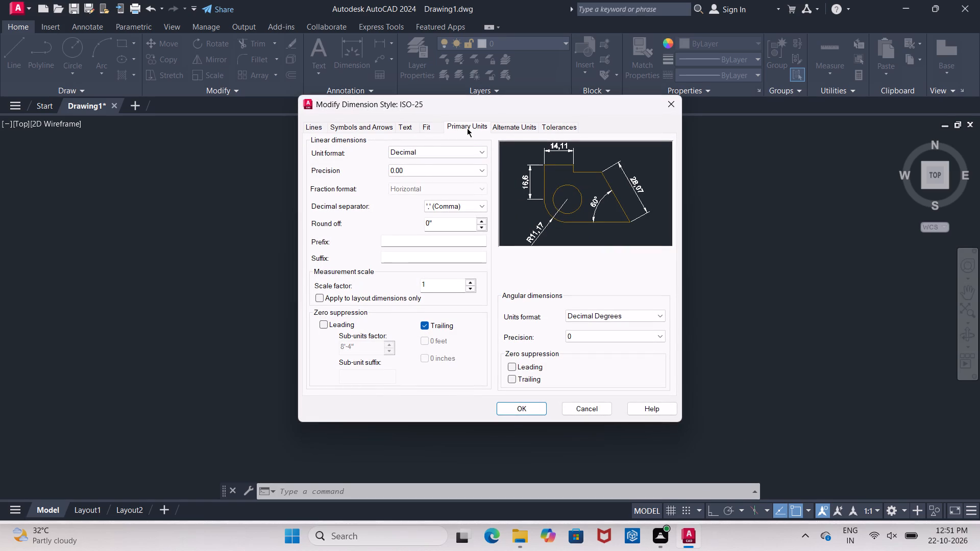
pyautogui.click(410, 172)
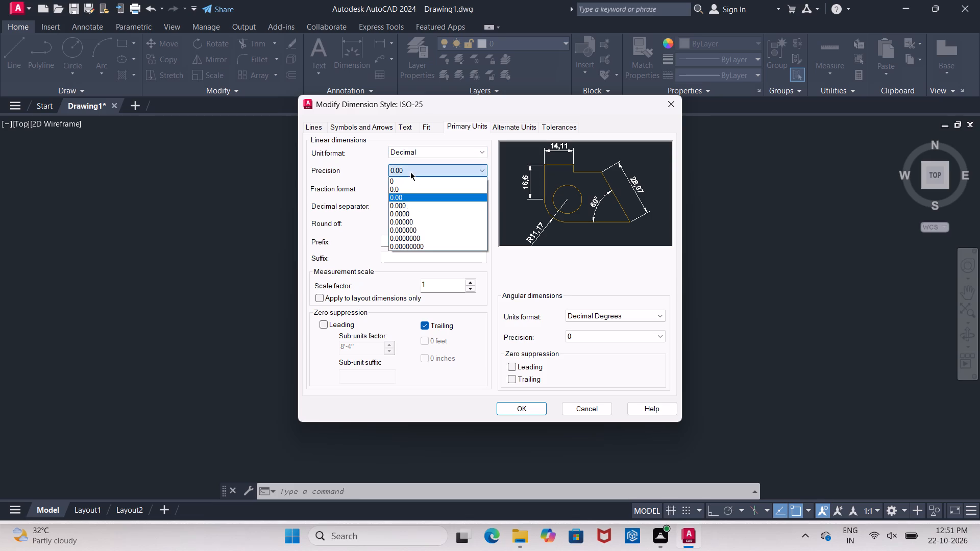
pyautogui.click(397, 197)
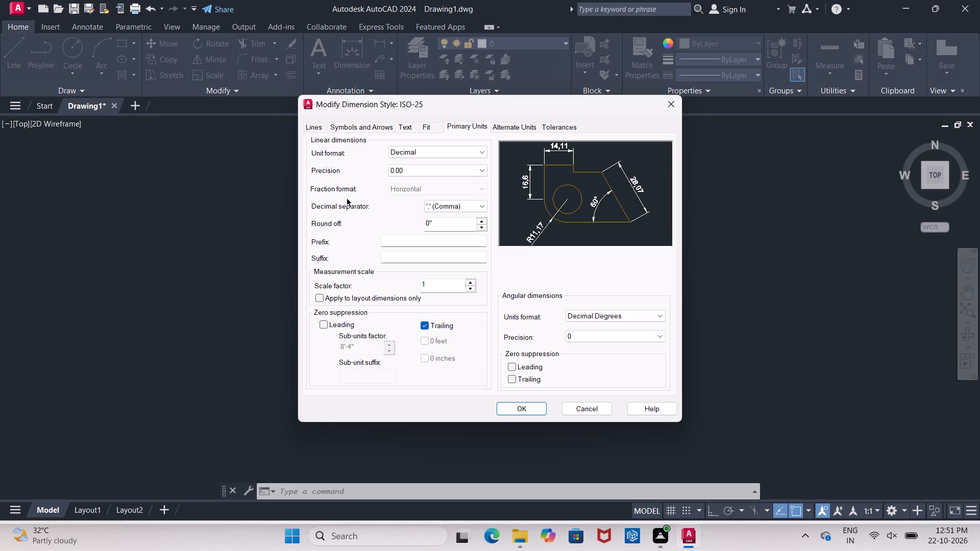
pyautogui.click(476, 153)
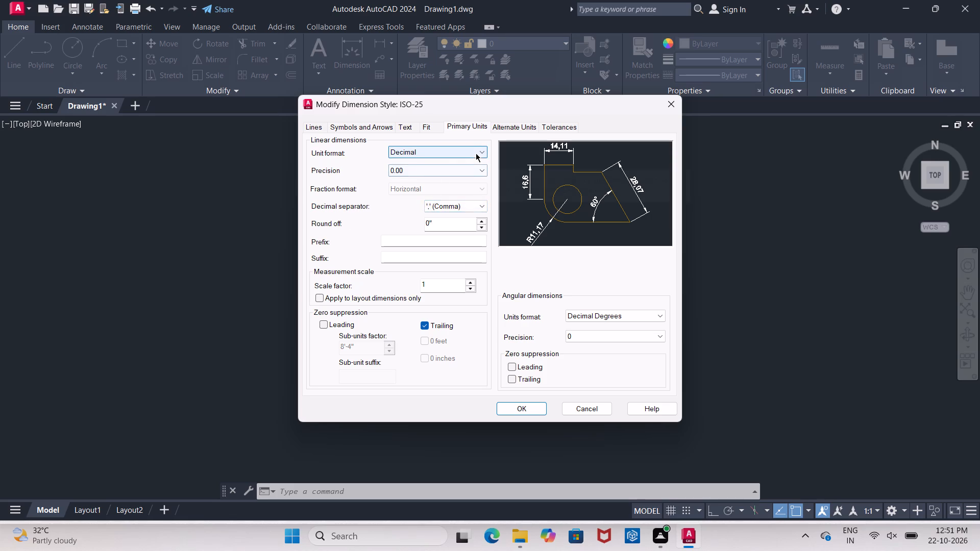
pyautogui.click(416, 188)
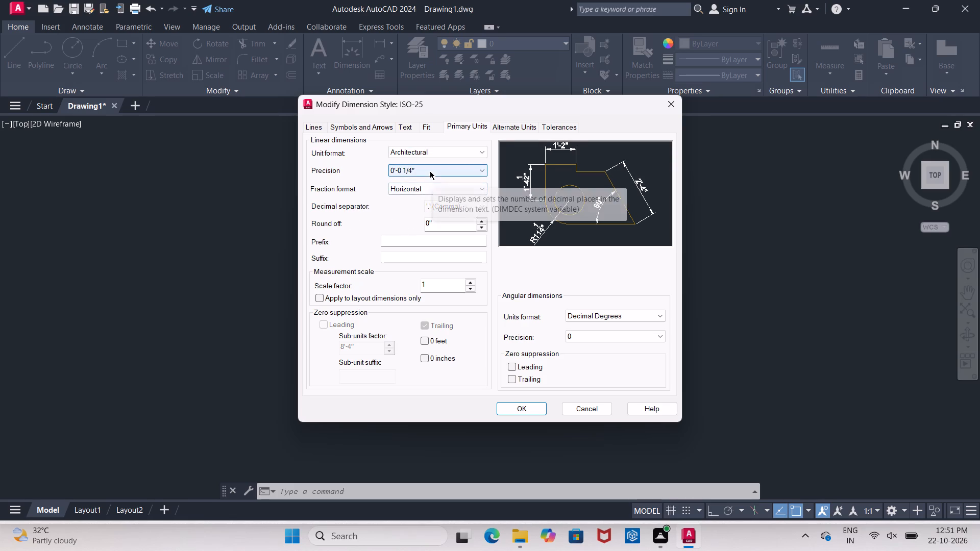
pyautogui.click(430, 171)
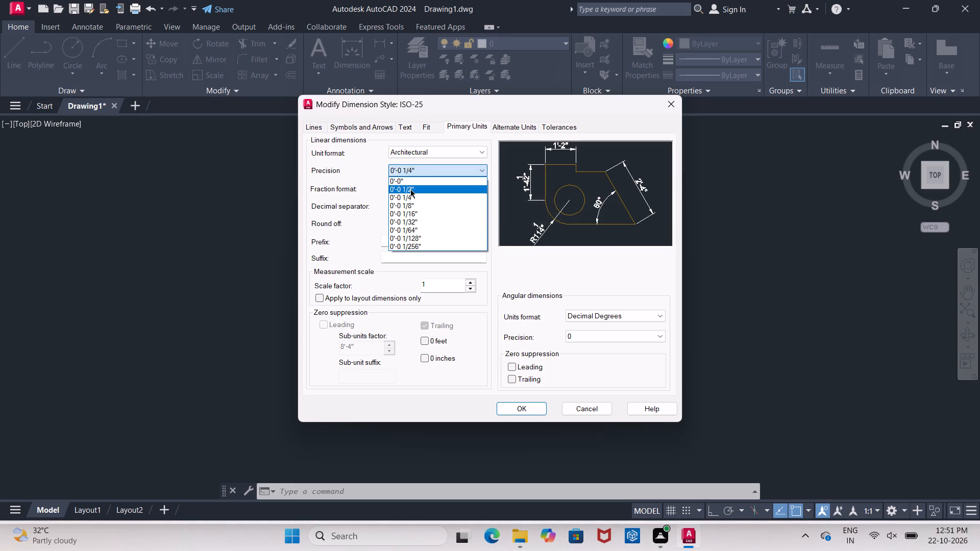
pyautogui.click(410, 189)
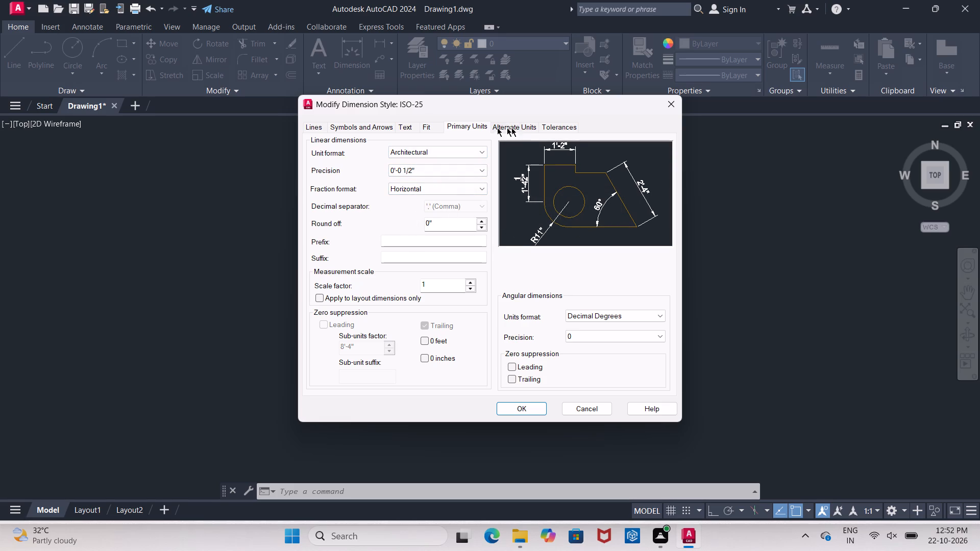
# Set the ISO-25 dimension style's text height to 9".
pyautogui.click(403, 127)
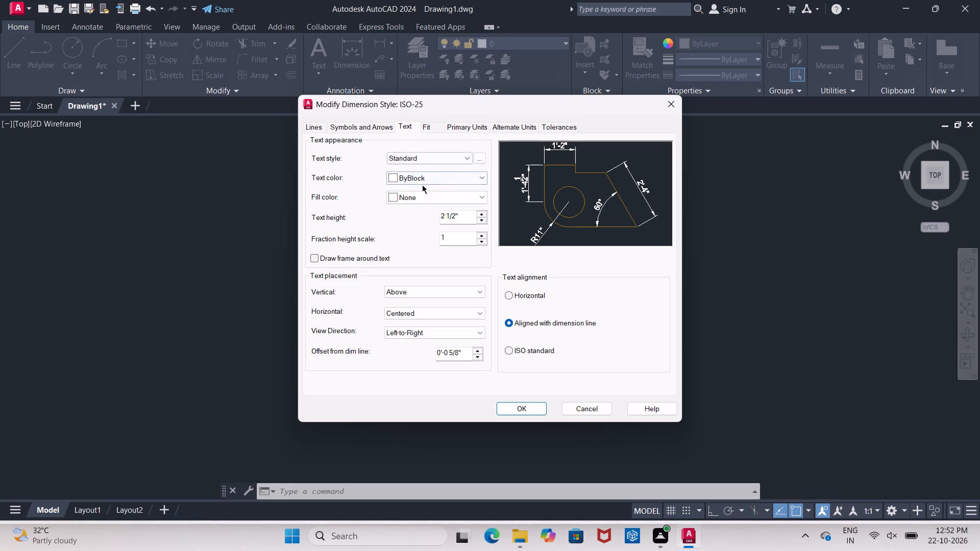
pyautogui.click(464, 216)
pyautogui.press('BackSpace')
pyautogui.press('BackSpace')
pyautogui.press('BackSpace')
pyautogui.press('BackSpace')
pyautogui.press('BackSpace')
pyautogui.press('BackSpace')
pyautogui.press('BackSpace')
pyautogui.press('BackSpace')
pyautogui.press('BackSpace')
pyautogui.press('BackSpace')
pyautogui.press('9')
pyautogui.hotkey('shift', '"')
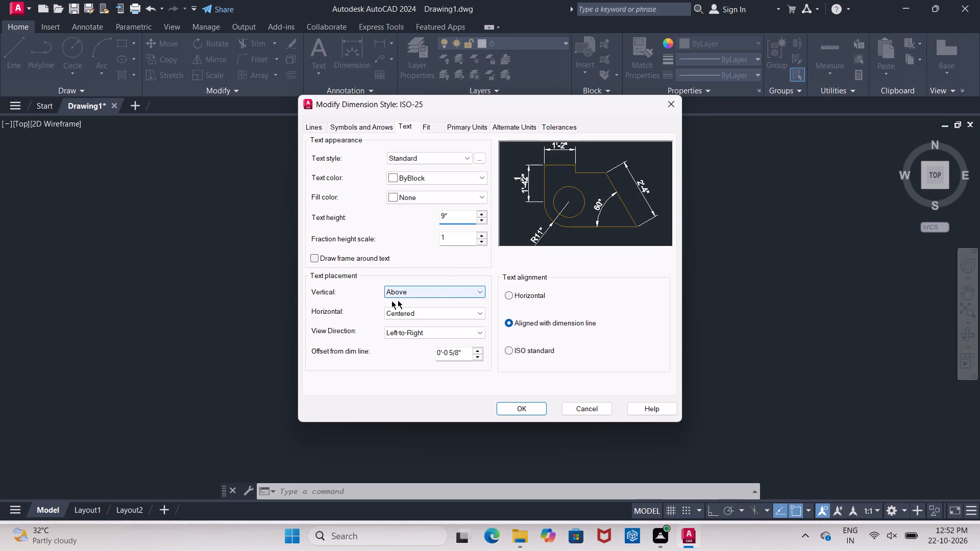
pyautogui.click(412, 220)
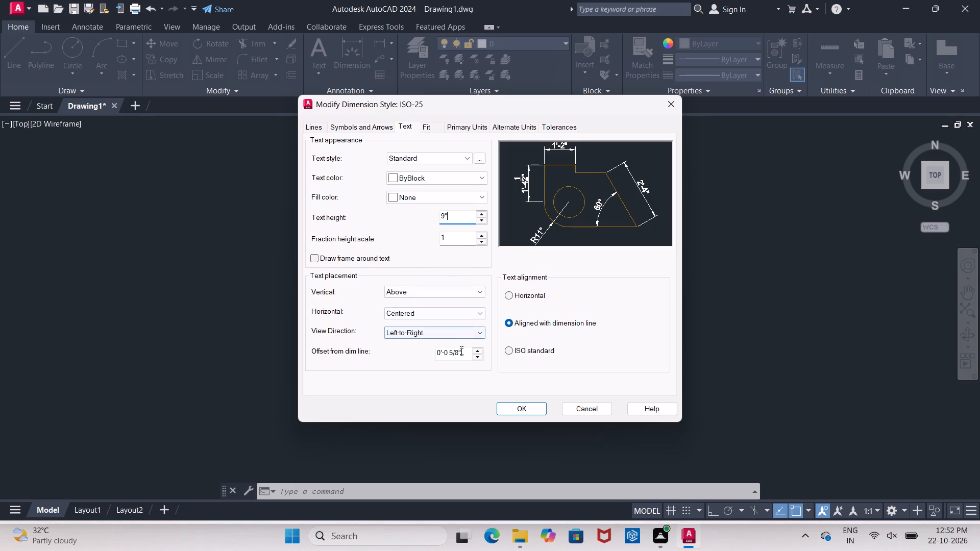
# Set the dimension text's offset from the dimension line to 2".
pyautogui.click(461, 352)
pyautogui.press('BackSpace')
pyautogui.press('BackSpace')
pyautogui.press('BackSpace')
pyautogui.press('BackSpace')
pyautogui.press('BackSpace')
pyautogui.press('BackSpace')
pyautogui.press('BackSpace')
pyautogui.press('BackSpace')
pyautogui.press('BackSpace')
pyautogui.press('BackSpace')
pyautogui.press('BackSpace')
pyautogui.press('BackSpace')
pyautogui.press('BackSpace')
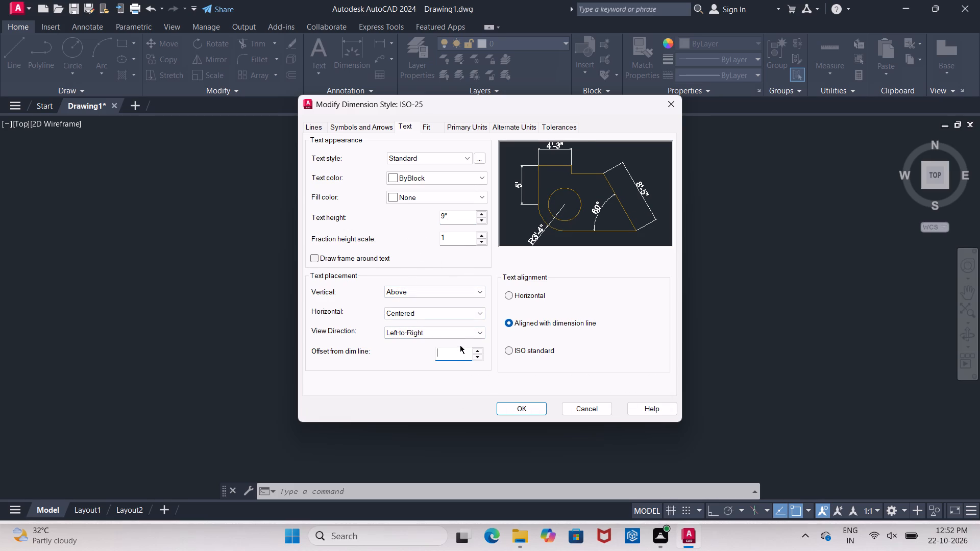
pyautogui.press('2')
pyautogui.hotkey('shift', '"')
pyautogui.click(418, 373)
# Set the ISO-25 dimension style's arrow size to 9" and accept the style changes.
pyautogui.click(350, 124)
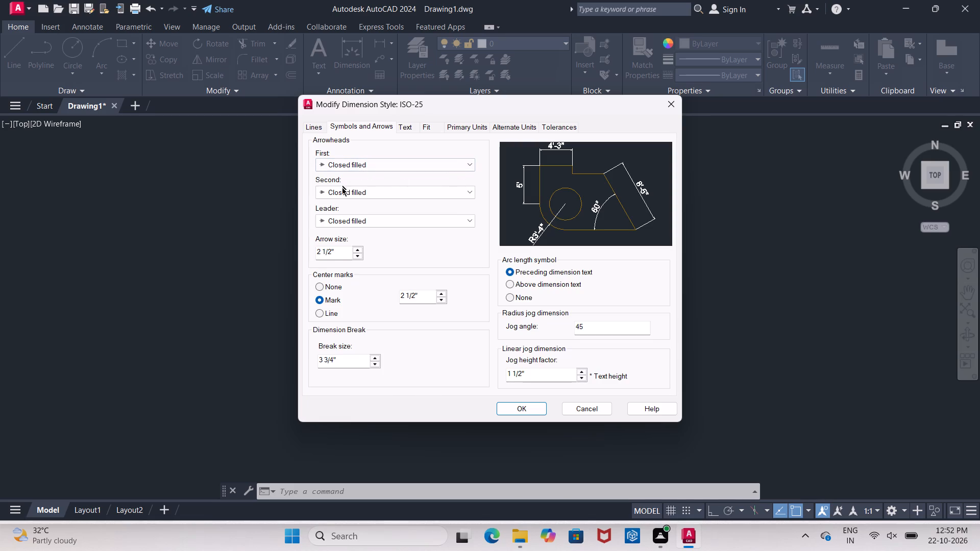
pyautogui.click(333, 257)
pyautogui.press('BackSpace')
pyautogui.press('BackSpace')
pyautogui.press('BackSpace')
pyautogui.press('BackSpace')
pyautogui.press('BackSpace')
pyautogui.press('BackSpace')
pyautogui.press('BackSpace')
pyautogui.press('BackSpace')
pyautogui.press('BackSpace')
pyautogui.press('BackSpace')
pyautogui.press('BackSpace')
pyautogui.press('9')
pyautogui.hotkey('shift', '"')
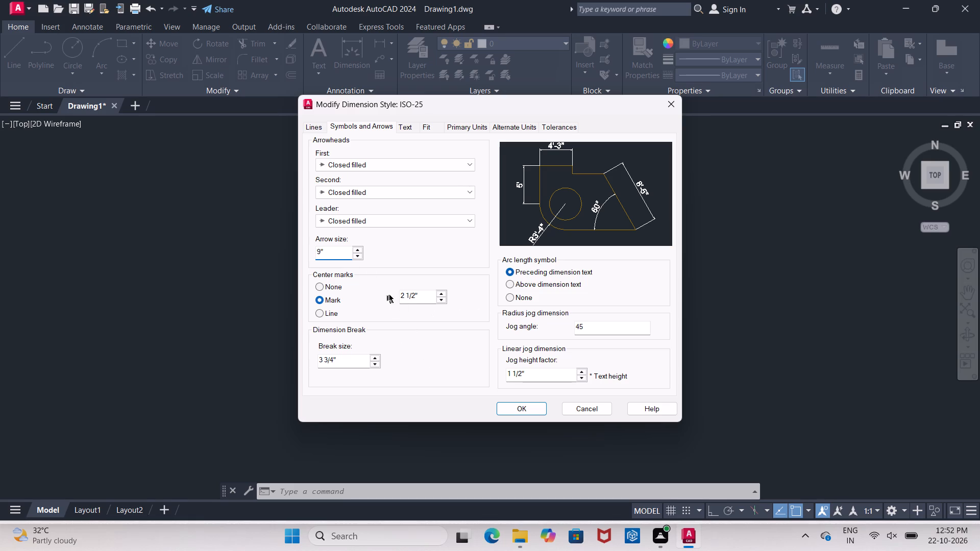
pyautogui.click(516, 408)
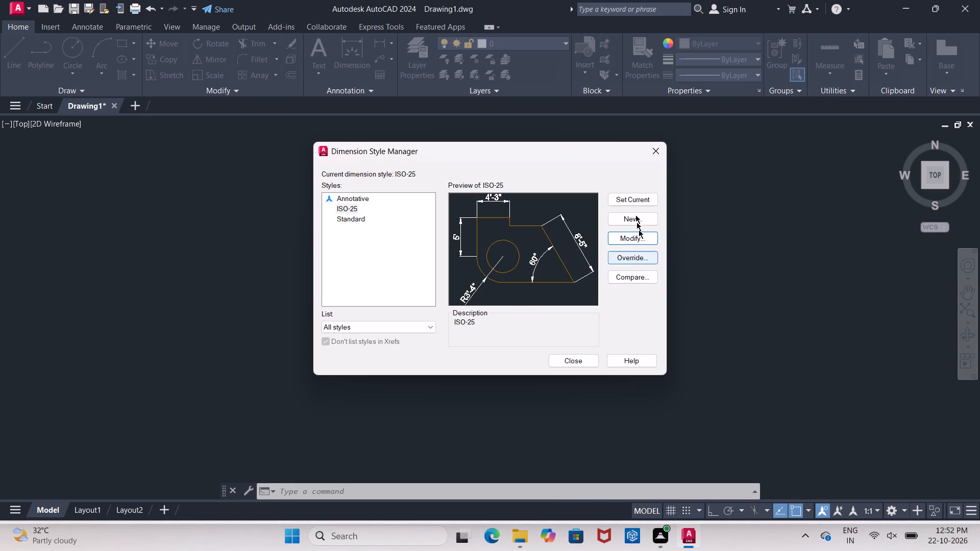
# Make ISO-25 the current dimension style and close the Dimension Style Manager.
pyautogui.click(632, 196)
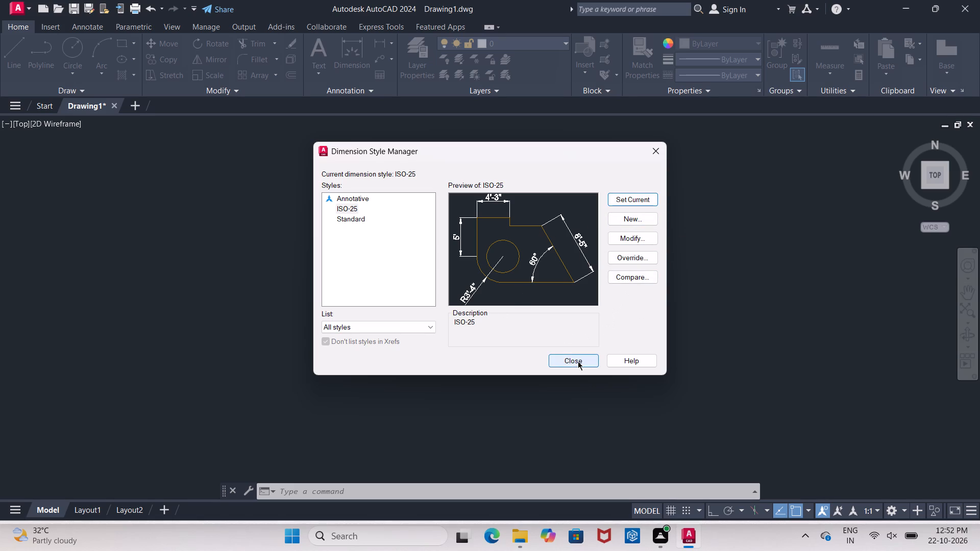
pyautogui.click(578, 361)
# Change the drawing units' length precision to 0'-0 1/2".
pyautogui.write('un')
pyautogui.press('Return')
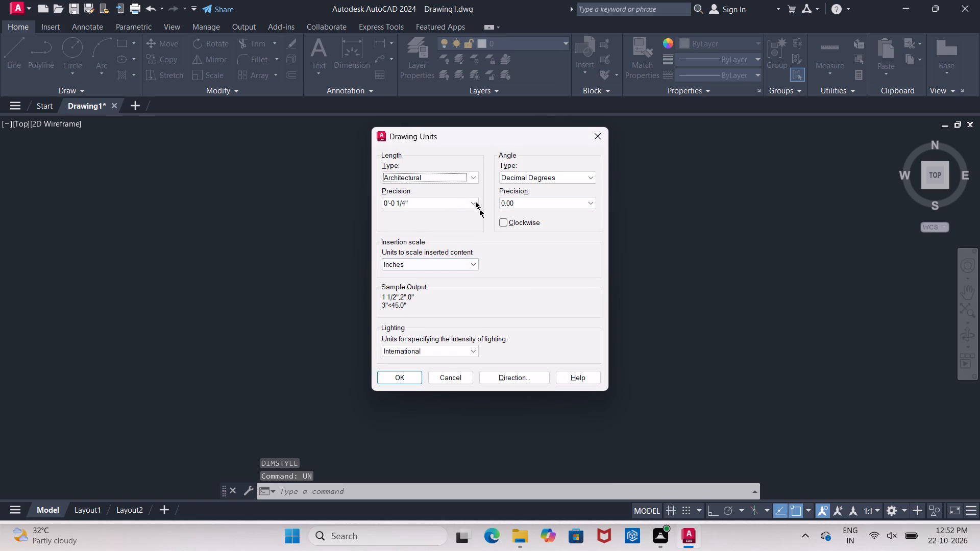
pyautogui.click(404, 201)
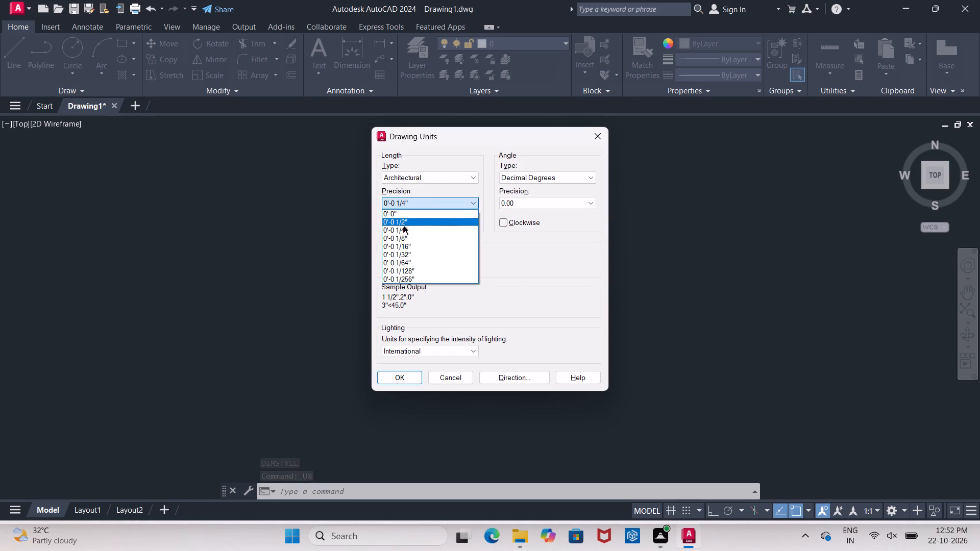
pyautogui.click(404, 223)
pyautogui.click(409, 376)
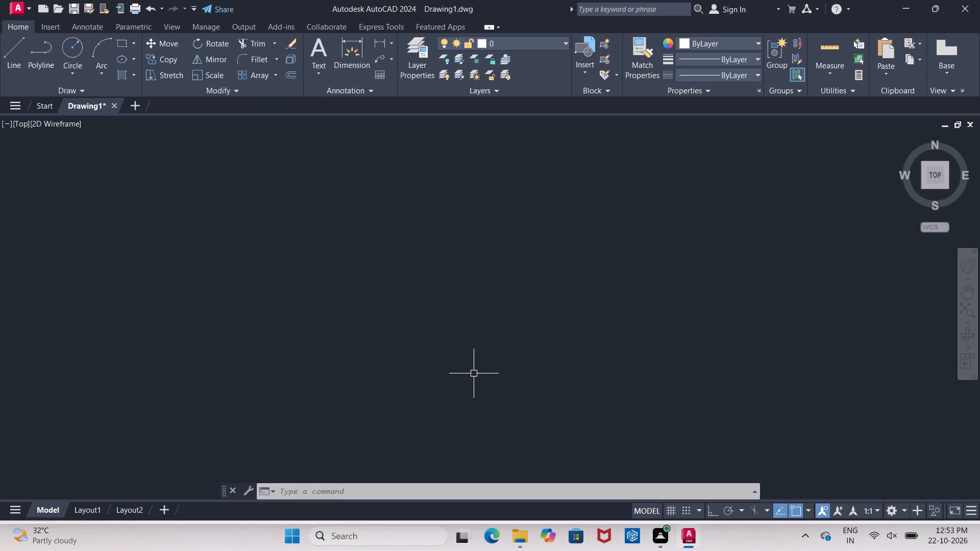
# Start a line in the empty drawing area and turn on Ortho mode.
pyautogui.press('l')
pyautogui.press('Return')
pyautogui.click(287, 209)
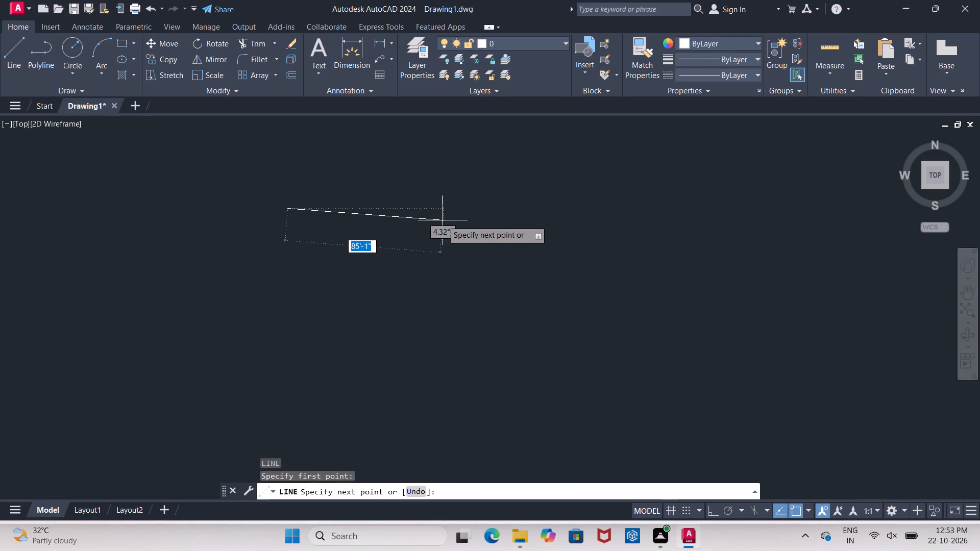
pyautogui.click(714, 512)
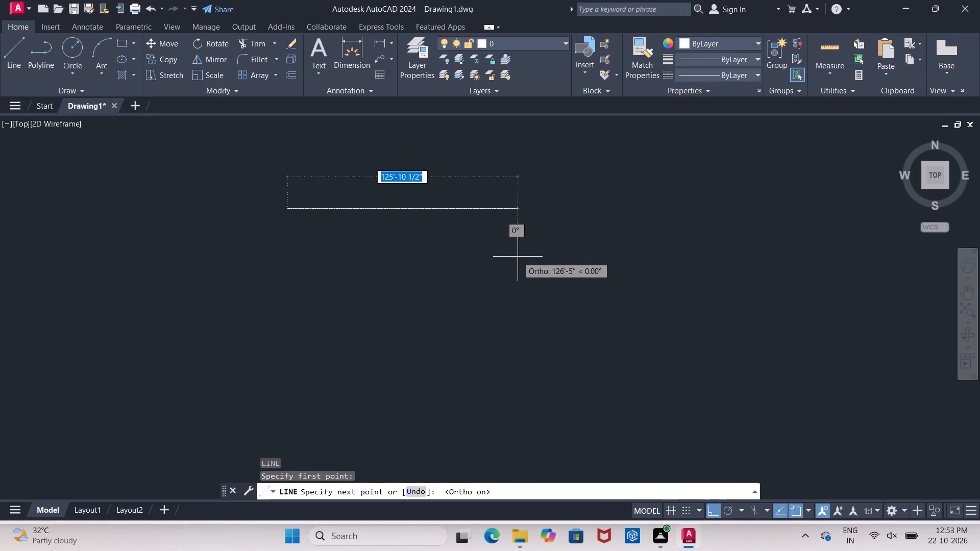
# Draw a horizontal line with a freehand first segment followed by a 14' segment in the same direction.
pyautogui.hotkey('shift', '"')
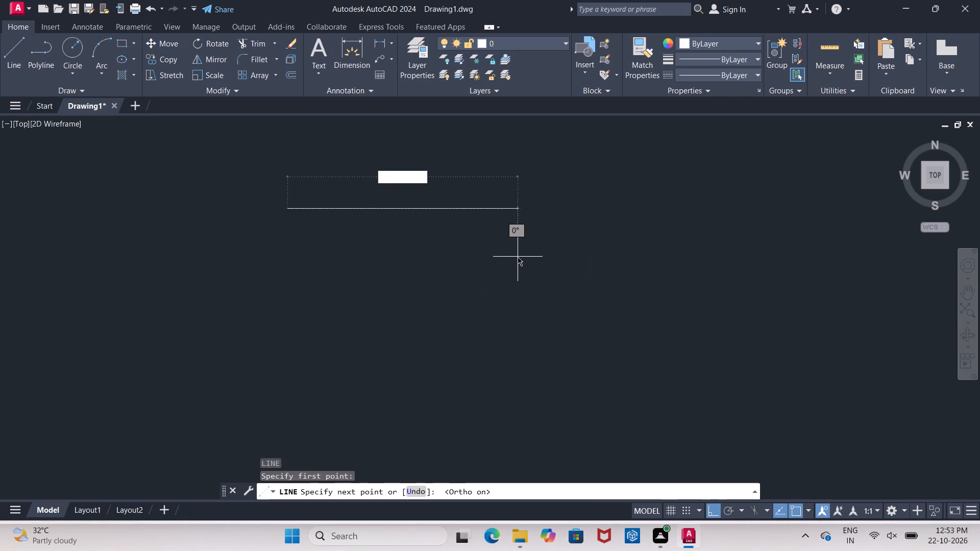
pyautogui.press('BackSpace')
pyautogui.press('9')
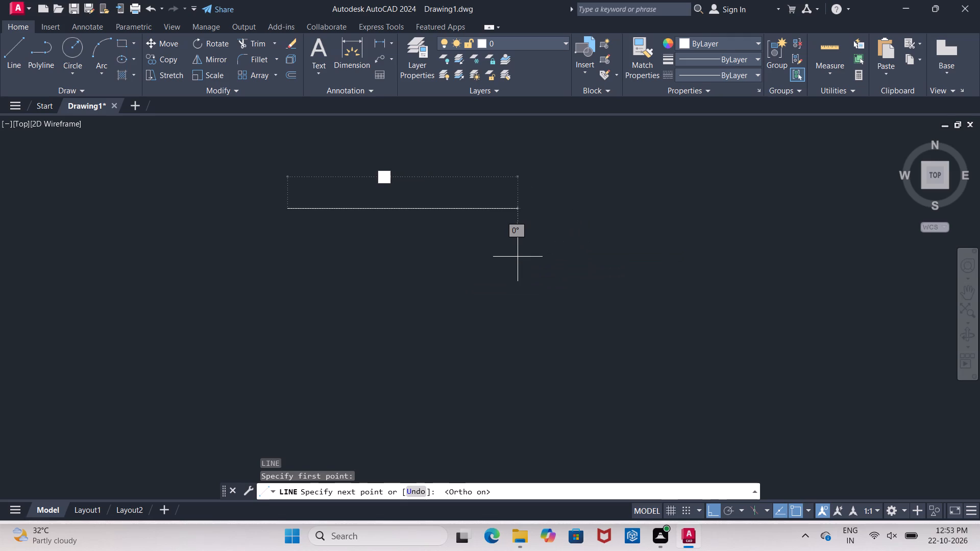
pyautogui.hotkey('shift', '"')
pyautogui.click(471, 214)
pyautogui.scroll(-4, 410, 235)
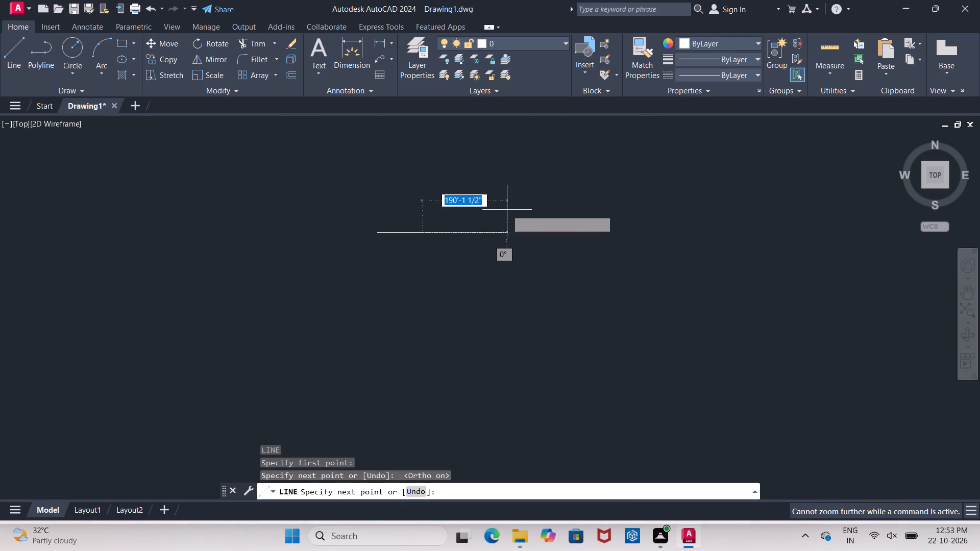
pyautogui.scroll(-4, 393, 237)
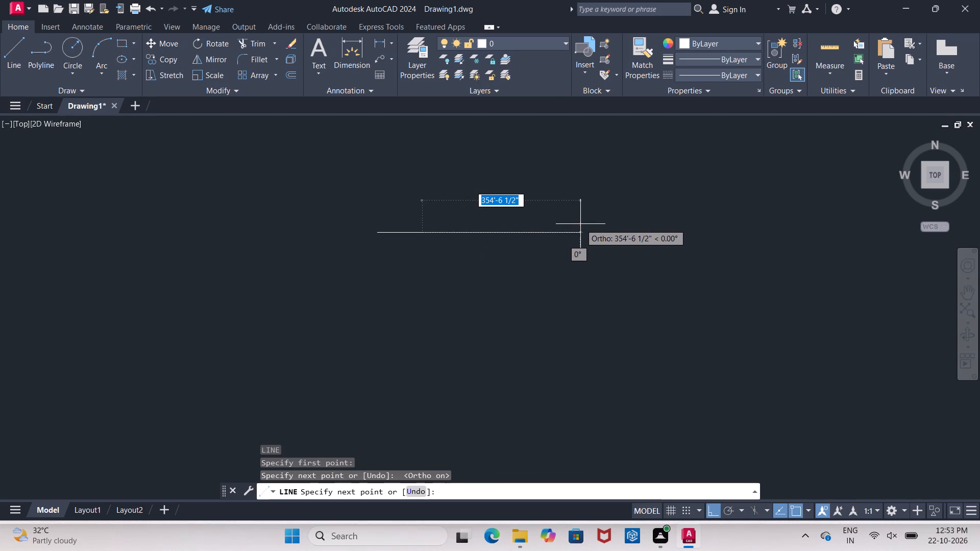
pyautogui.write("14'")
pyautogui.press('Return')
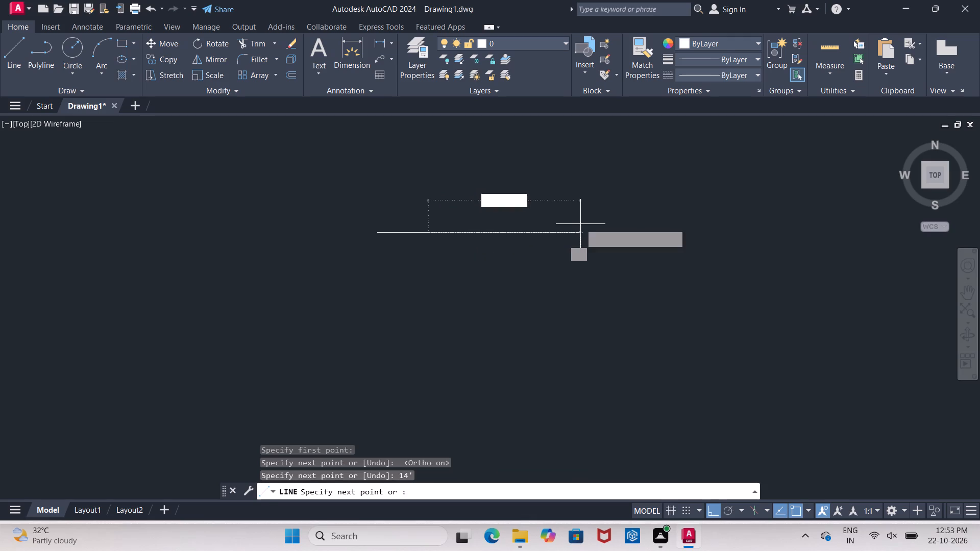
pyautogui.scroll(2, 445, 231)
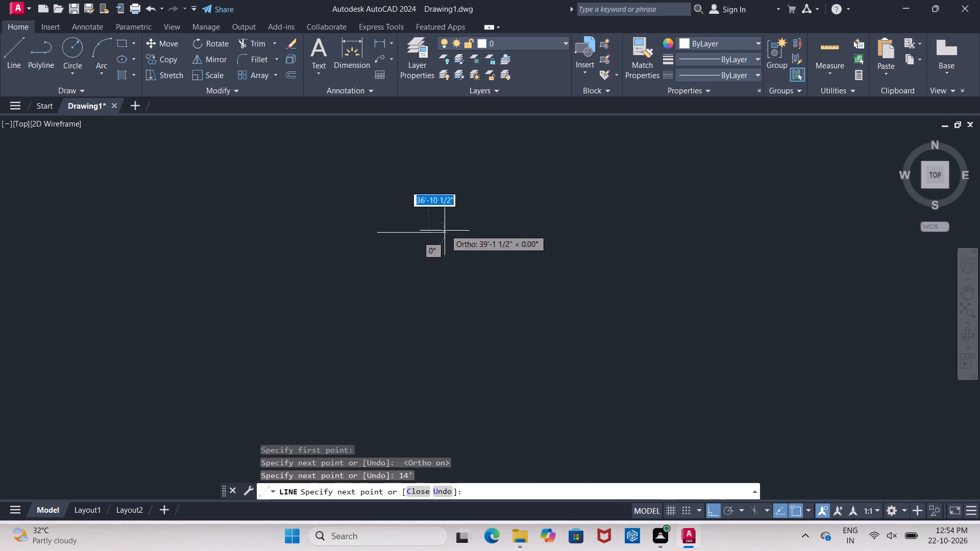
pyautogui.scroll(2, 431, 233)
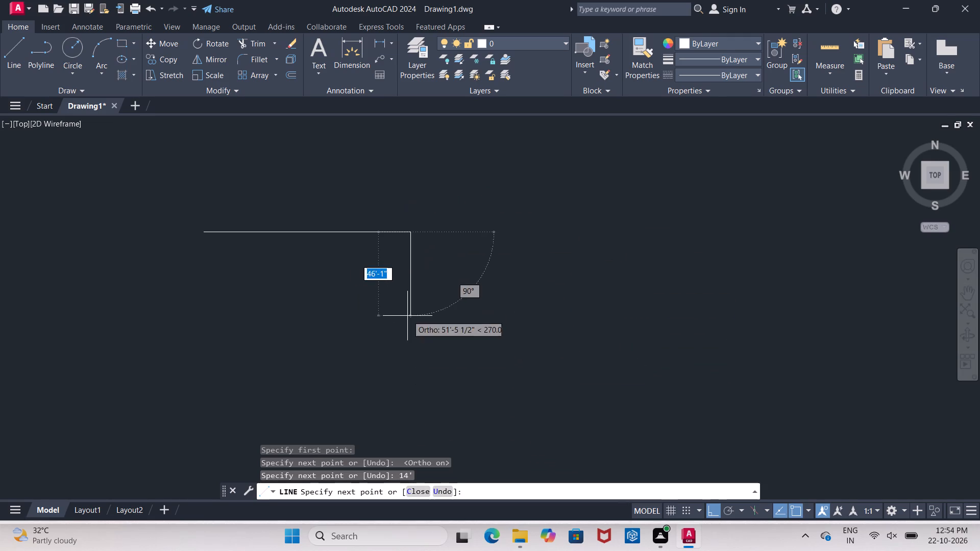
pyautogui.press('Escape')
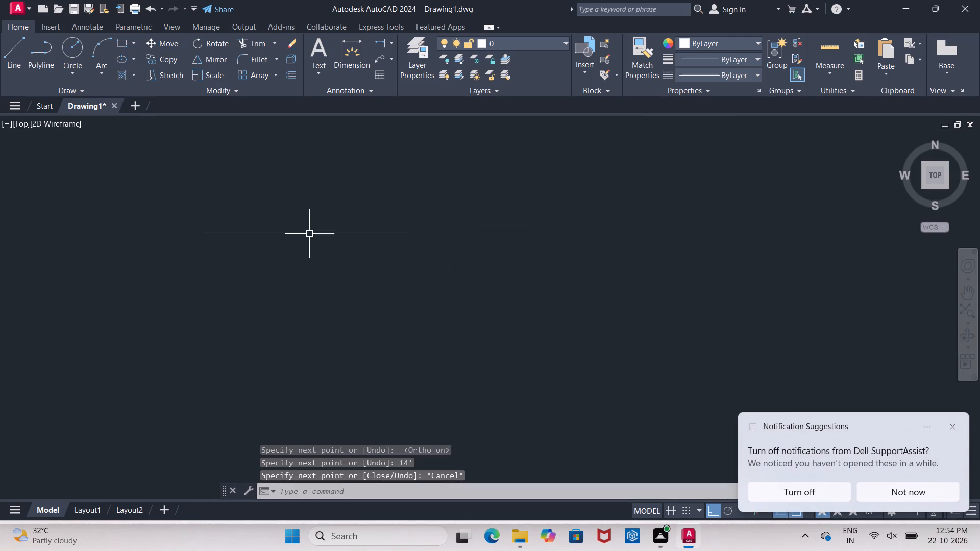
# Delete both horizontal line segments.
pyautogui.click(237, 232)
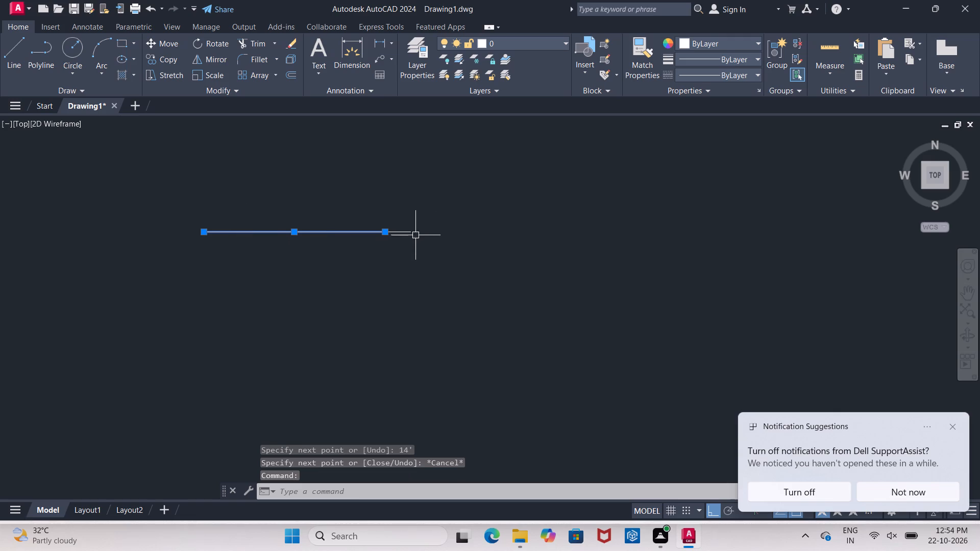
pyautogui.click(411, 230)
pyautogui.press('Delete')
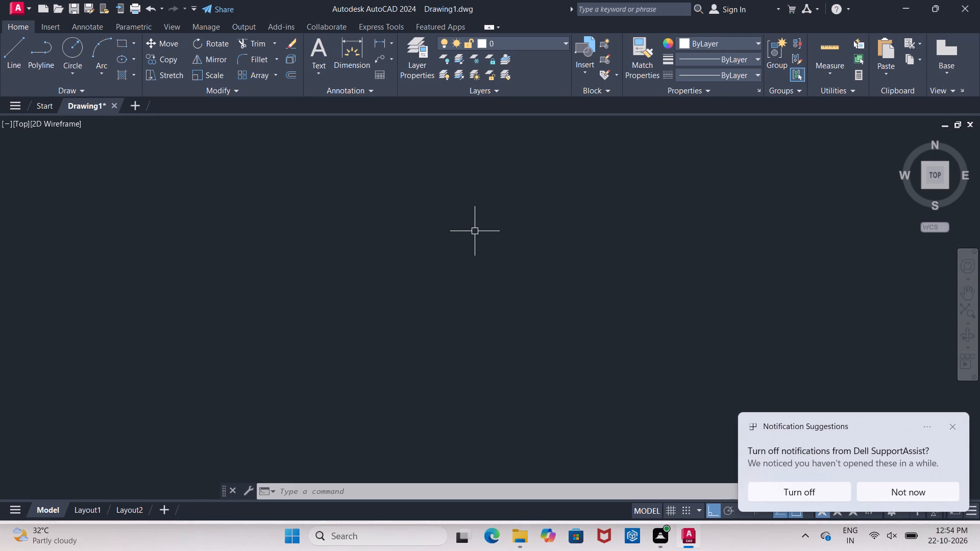
# Start a new line in the empty drawing area with a 9" horizontal segment heading east.
pyautogui.press('l')
pyautogui.press('Return')
pyautogui.click(226, 231)
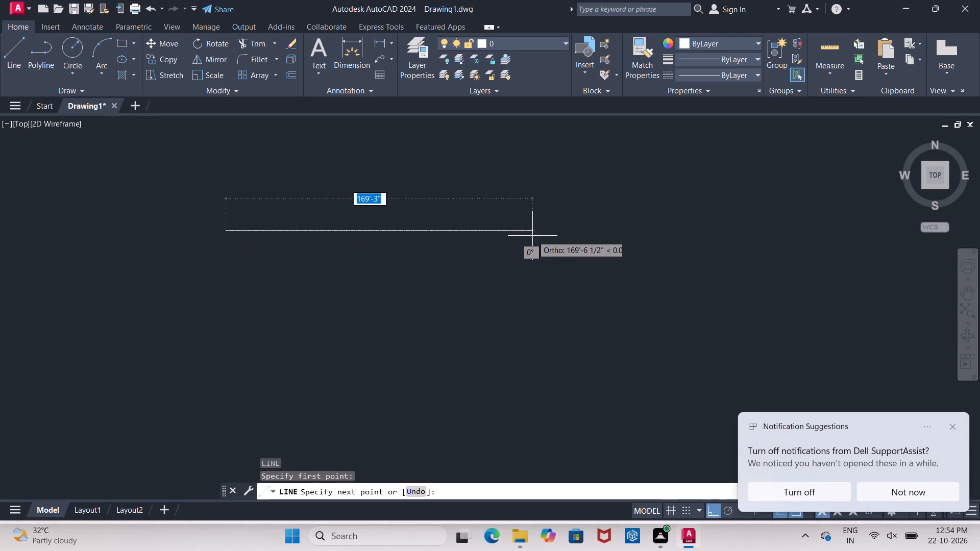
pyautogui.press('9')
pyautogui.hotkey('shift', '"')
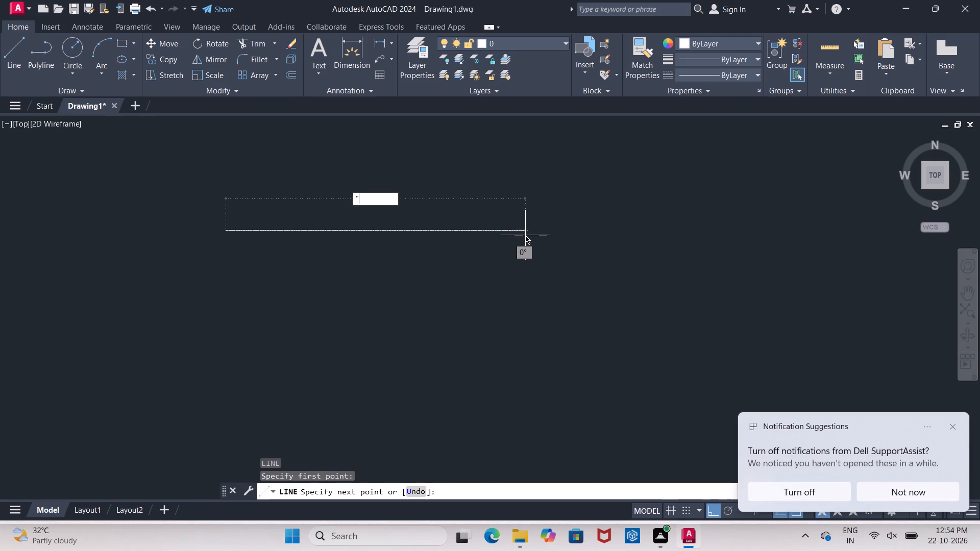
pyautogui.press('BackSpace')
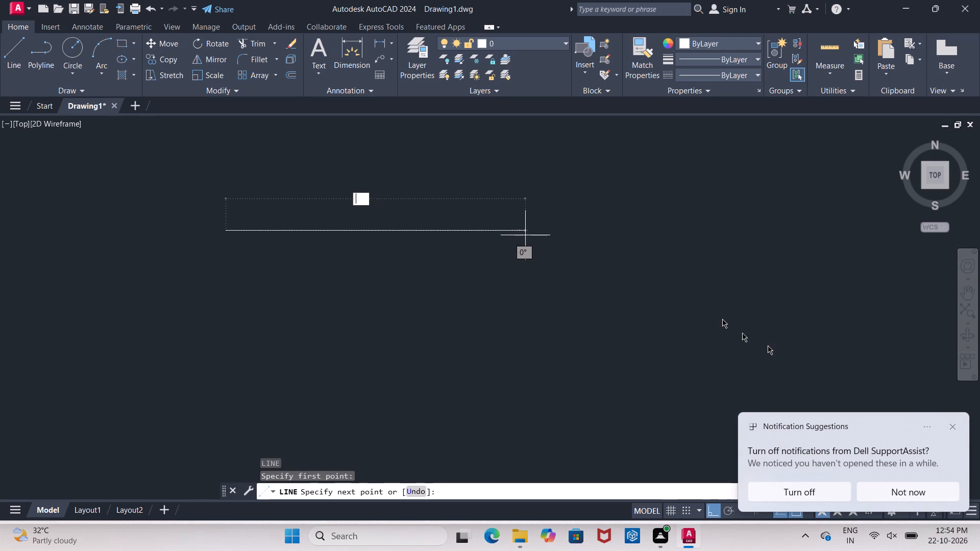
pyautogui.click(952, 427)
pyautogui.press('9')
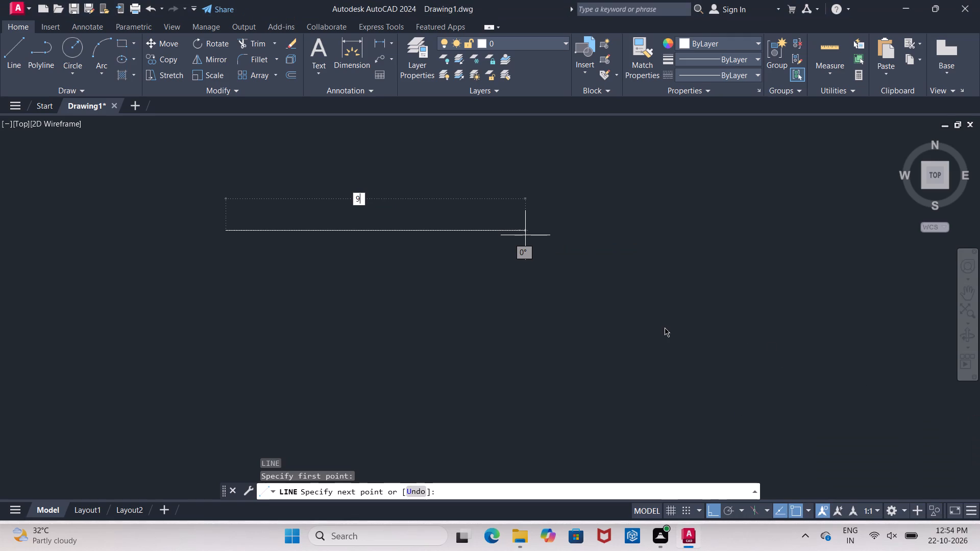
pyautogui.hotkey('shift', '"')
pyautogui.press('Return')
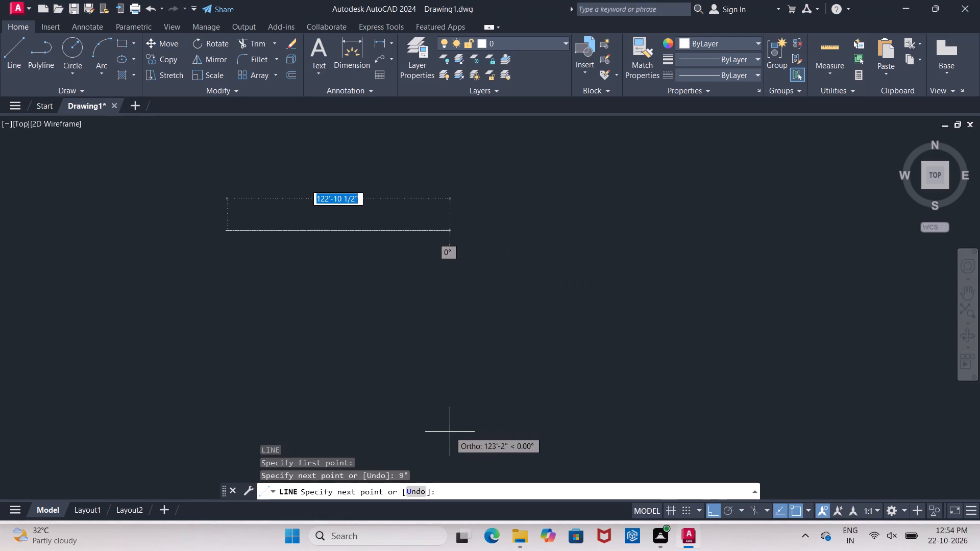
# Continue the line east from the 9" segment with a 14' segment and a 4" segment.
pyautogui.scroll(6, 217, 224)
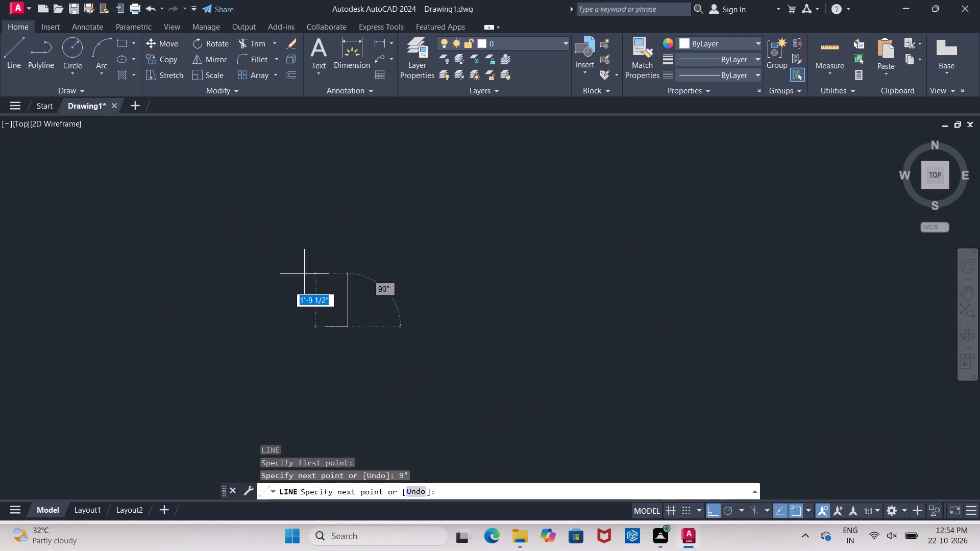
pyautogui.write('14')
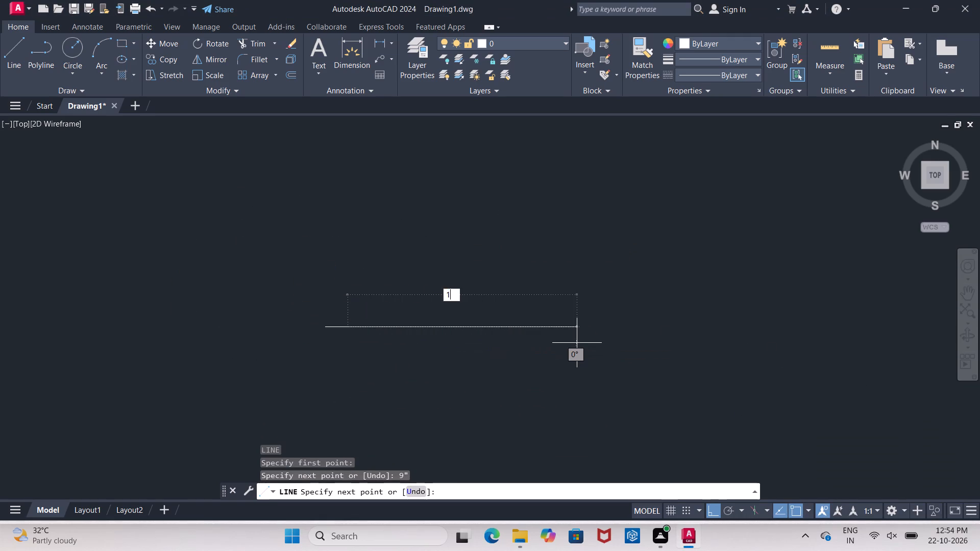
pyautogui.press("'")
pyautogui.press('Return')
pyautogui.scroll(-1, 480, 286)
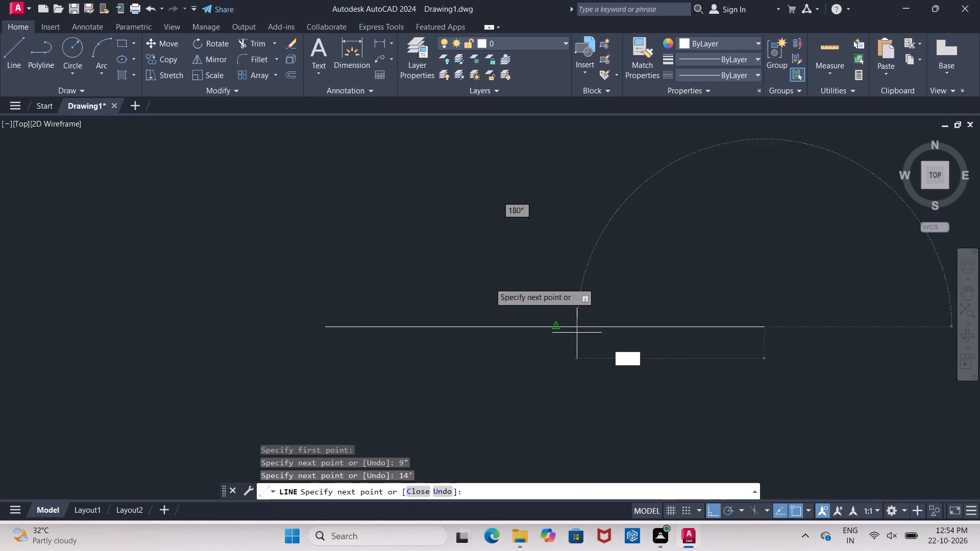
pyautogui.scroll(-2, 469, 292)
pyautogui.scroll(3, 535, 285)
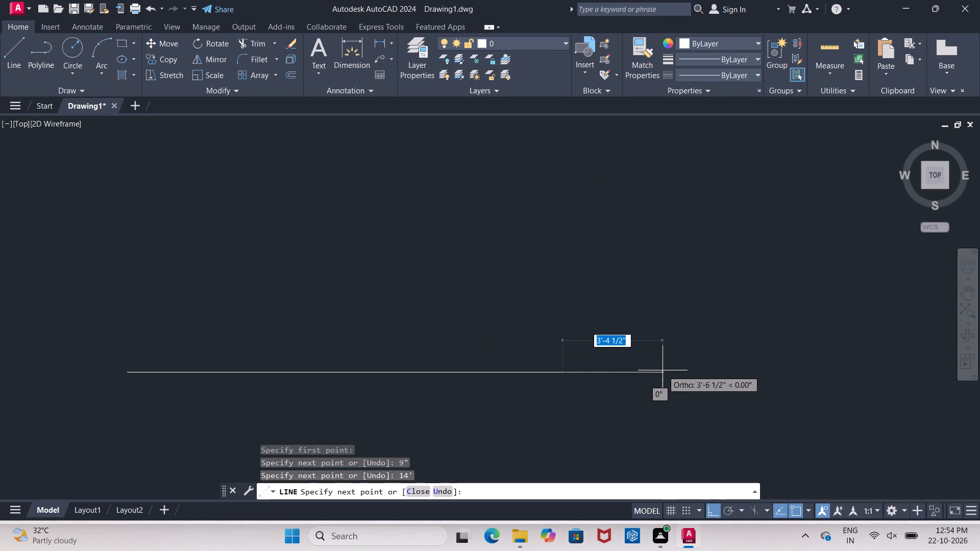
pyautogui.press('4')
pyautogui.hotkey('shift', '"')
pyautogui.press('Return')
# Continue the baseline east with a 4'9" segment and a 4" segment.
pyautogui.scroll(-1, 592, 320)
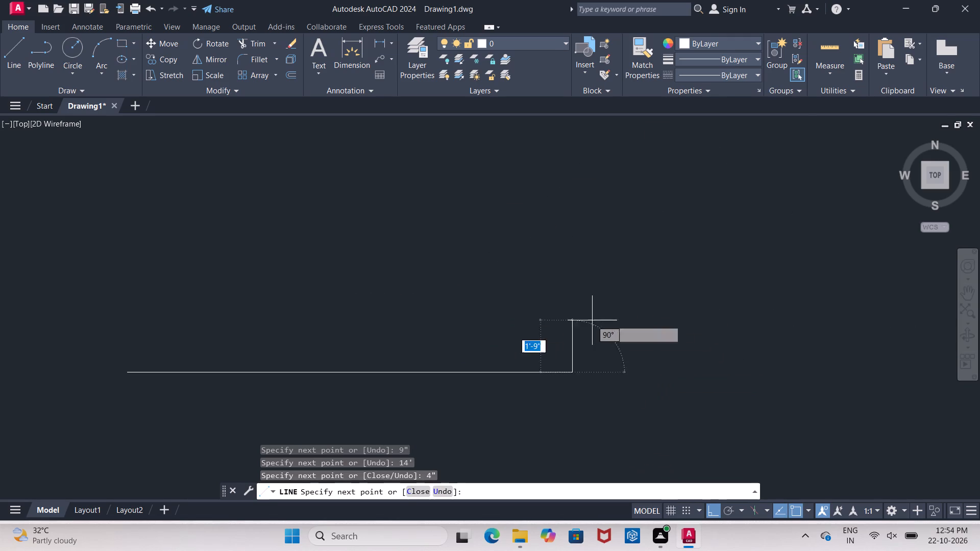
pyautogui.scroll(-2, 592, 320)
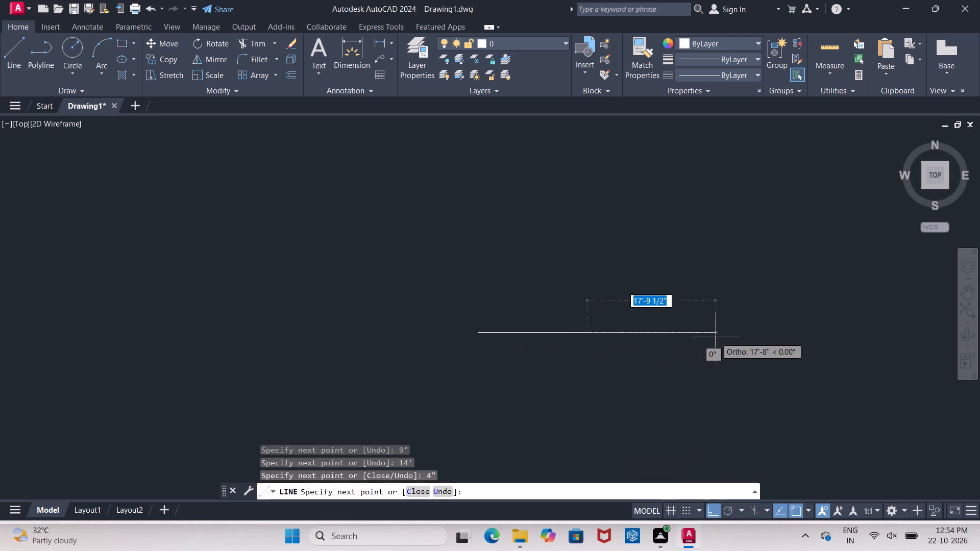
pyautogui.press('4')
pyautogui.press("'")
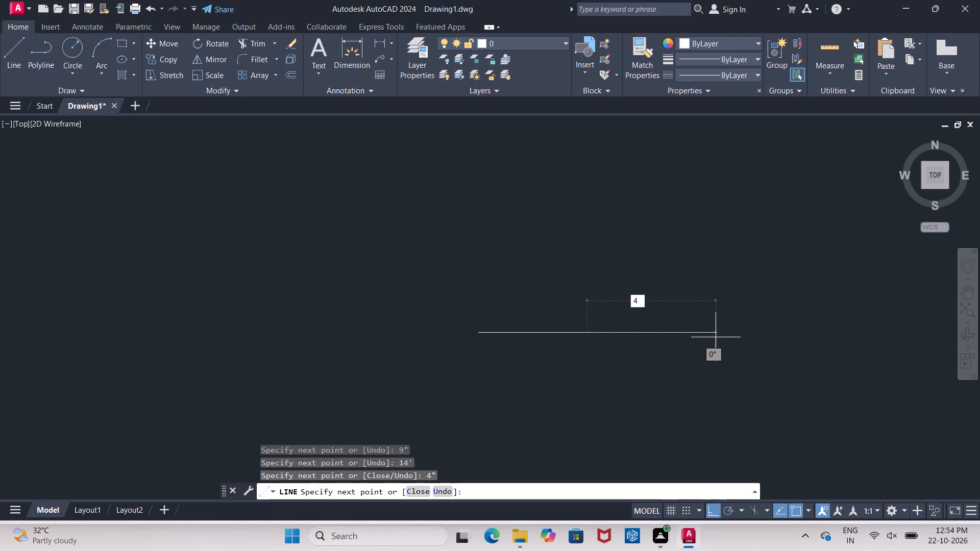
pyautogui.write('9"')
pyautogui.press('Return')
pyautogui.scroll(-3, 584, 321)
pyautogui.scroll(4, 645, 321)
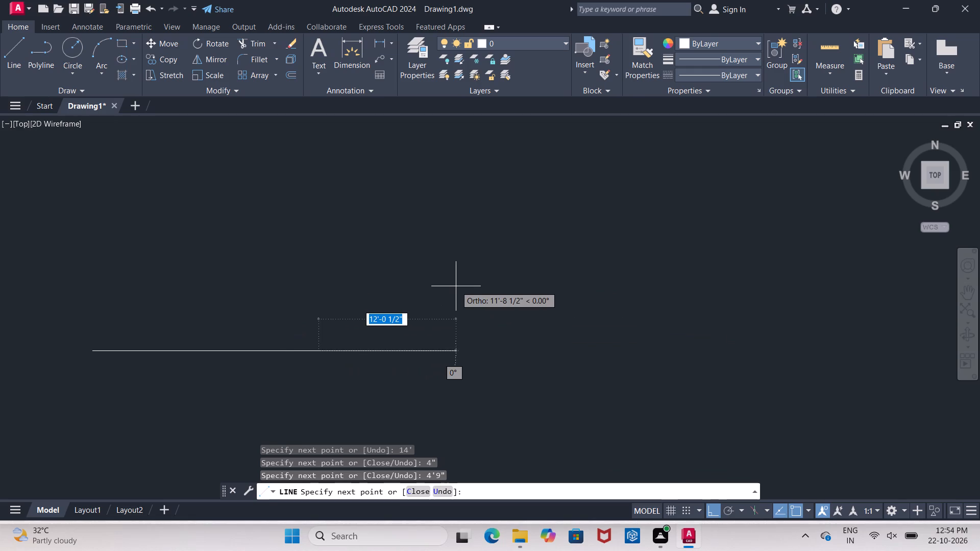
pyautogui.write('4"')
pyautogui.press('Return')
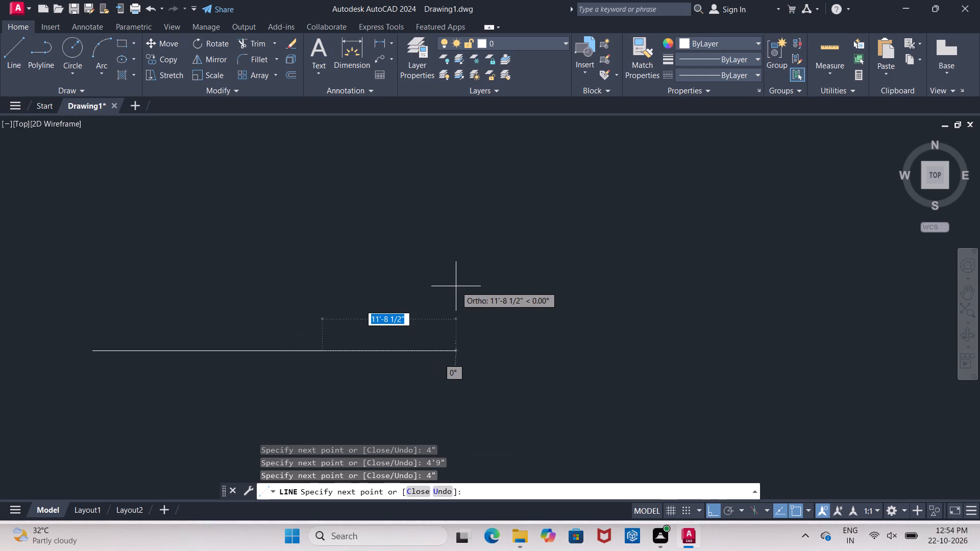
# Extend the baseline further east with a 10'3" segment and a 9" segment.
pyautogui.write('10')
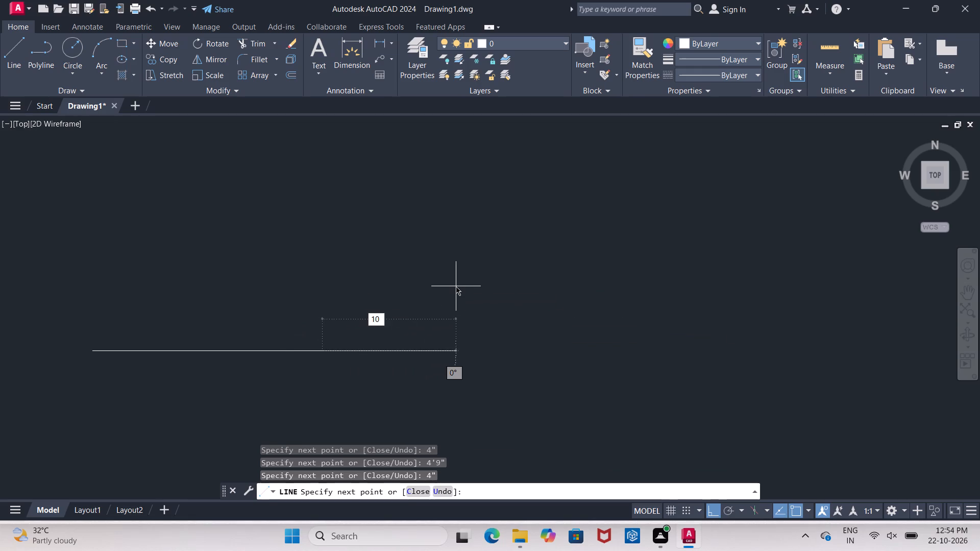
pyautogui.press("'")
pyautogui.press('3')
pyautogui.hotkey('shift', '"')
pyautogui.press('Return')
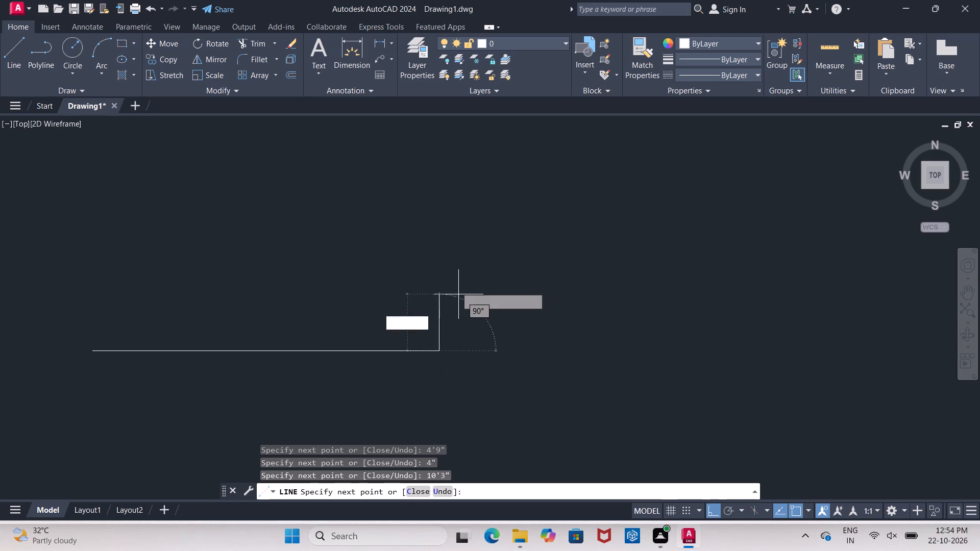
pyautogui.write('9"')
pyautogui.press('Return')
# Turn the line south at the baseline's east end with a 12' segment and a 4" segment.
pyautogui.scroll(-2, 446, 201)
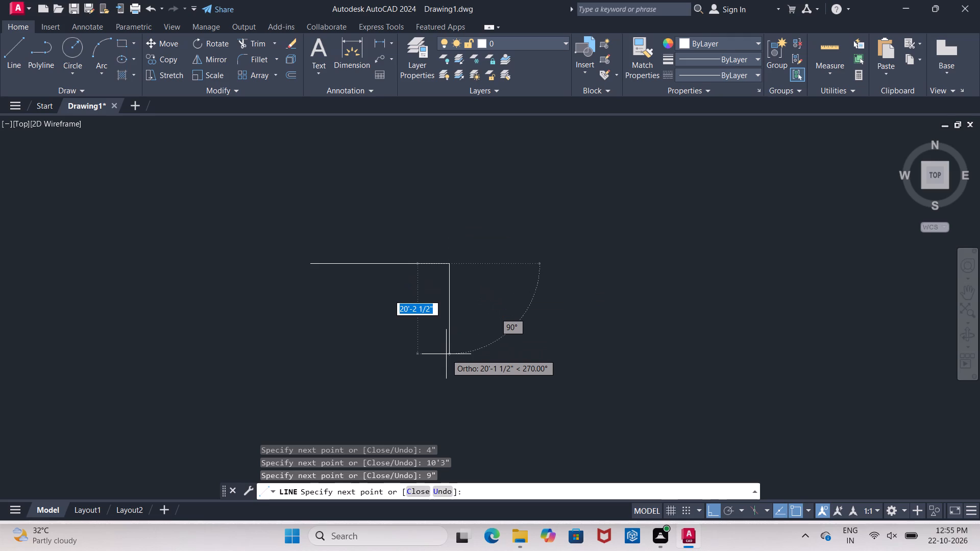
pyautogui.write("12'")
pyautogui.press('Return')
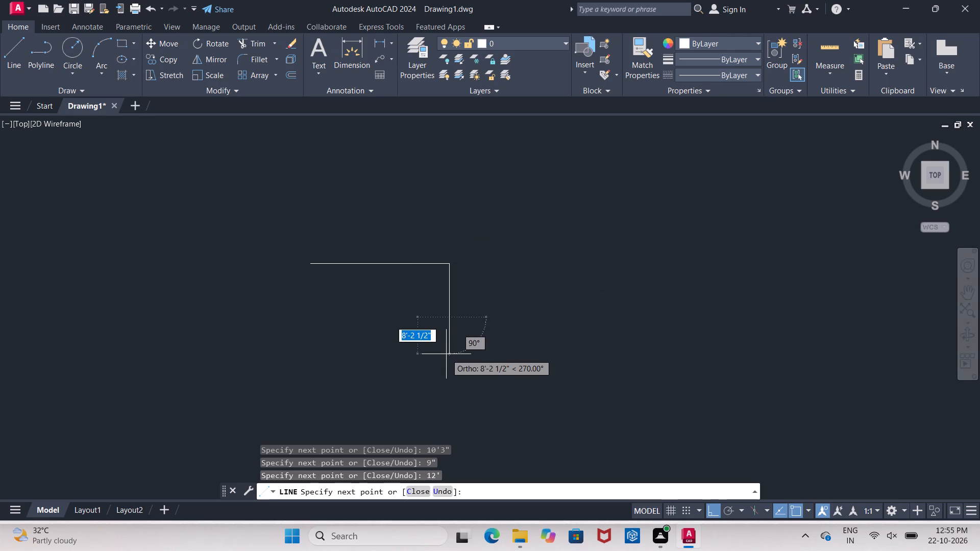
pyautogui.write('4"')
pyautogui.press('Return')
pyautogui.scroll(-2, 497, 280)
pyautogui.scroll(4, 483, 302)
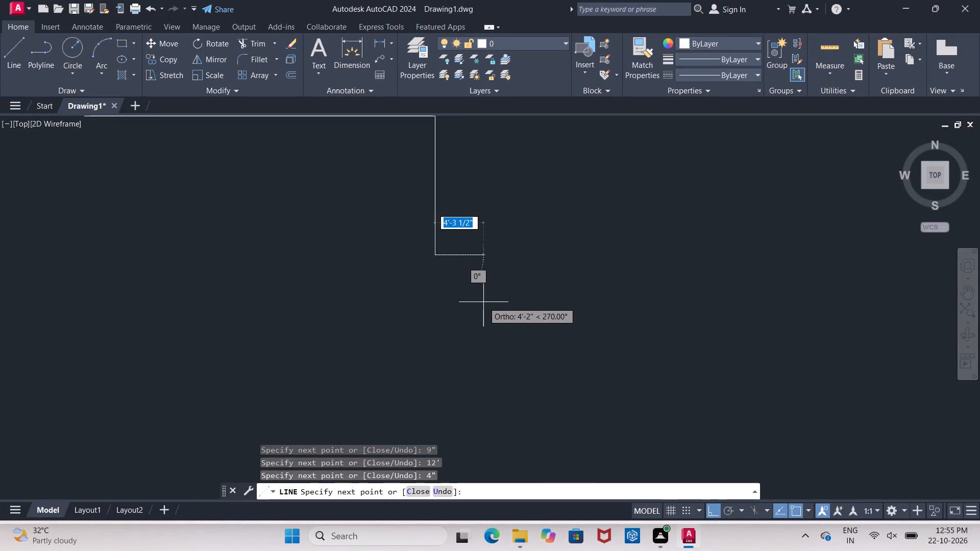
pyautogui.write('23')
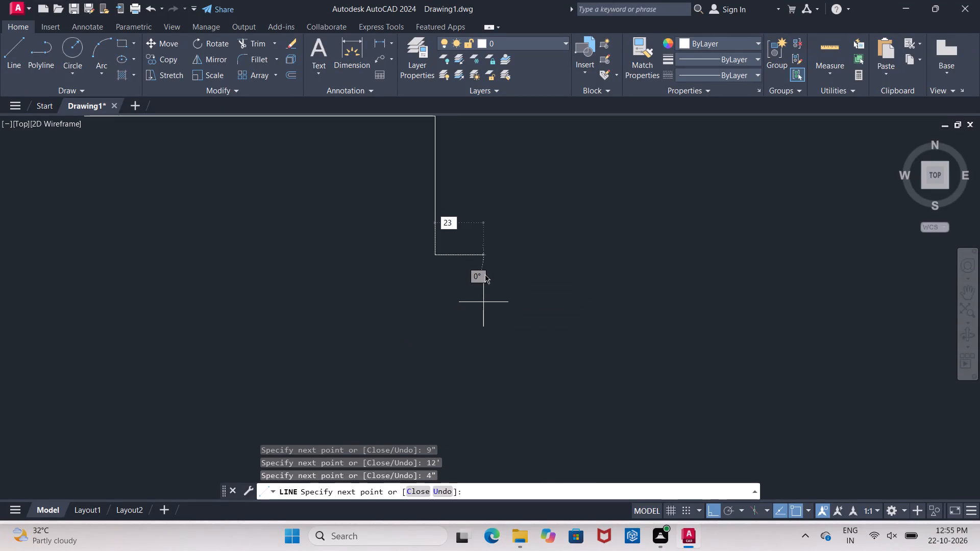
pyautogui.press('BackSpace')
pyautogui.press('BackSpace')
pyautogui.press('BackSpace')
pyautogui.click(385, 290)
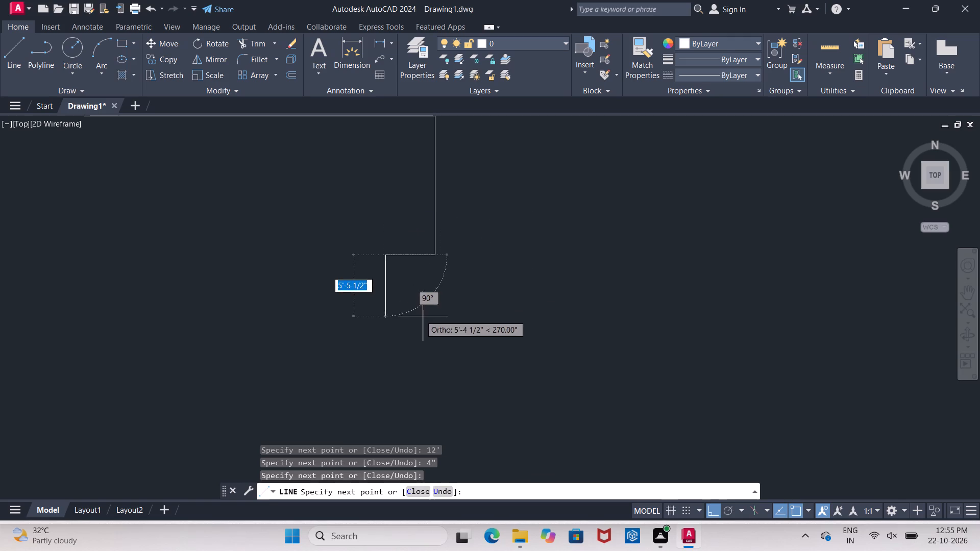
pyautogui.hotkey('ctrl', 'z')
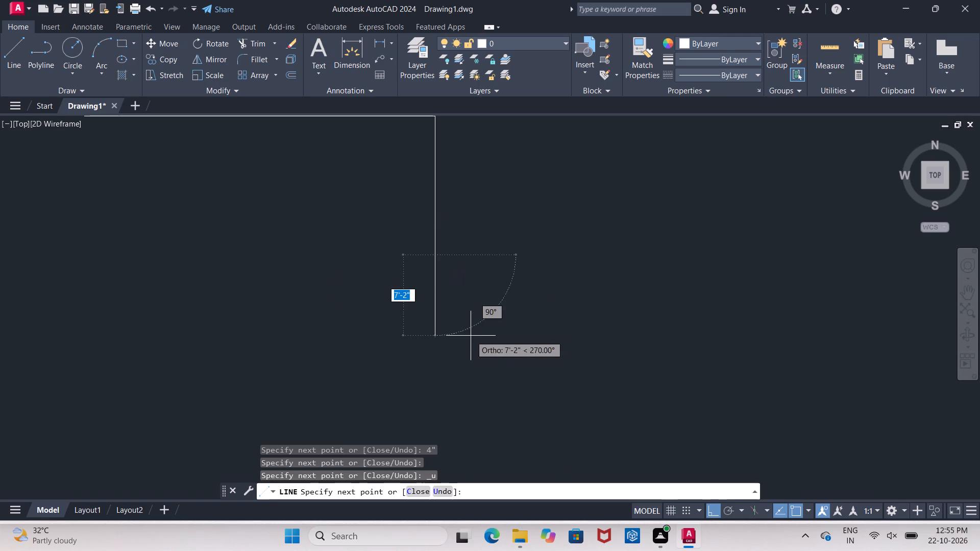
# Continue the east wall line south with segments of 23', 4" and 7'10".
pyautogui.write("23'")
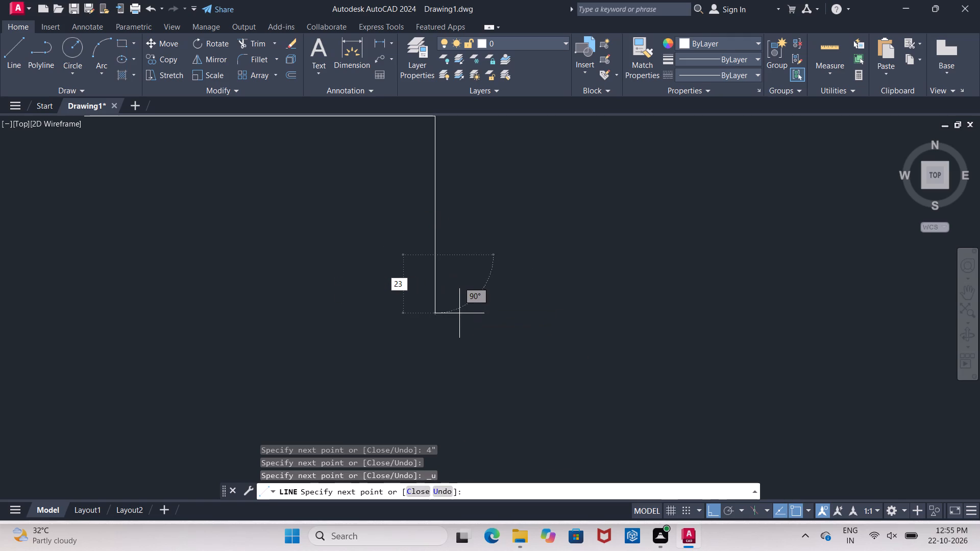
pyautogui.press('Return')
pyautogui.scroll(-4, 502, 233)
pyautogui.scroll(3, 491, 298)
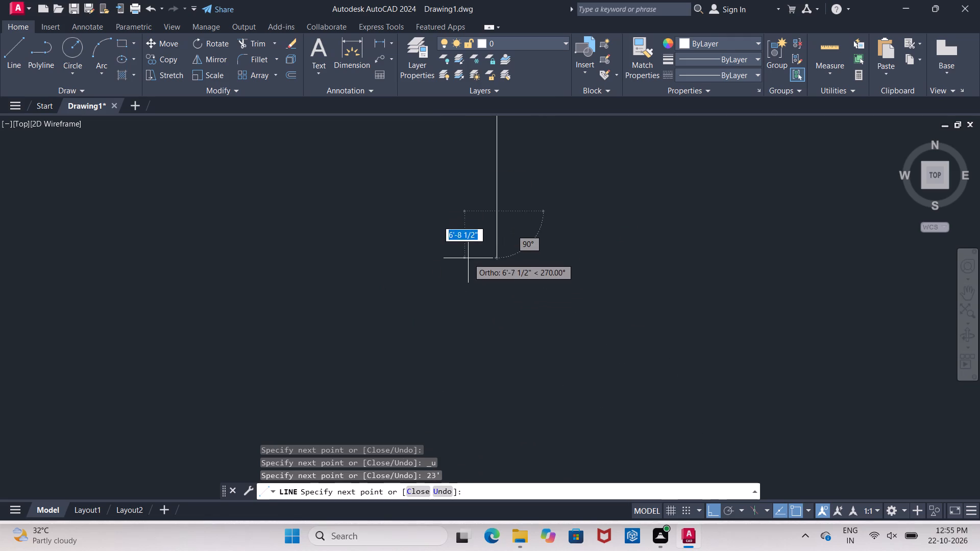
pyautogui.press('4')
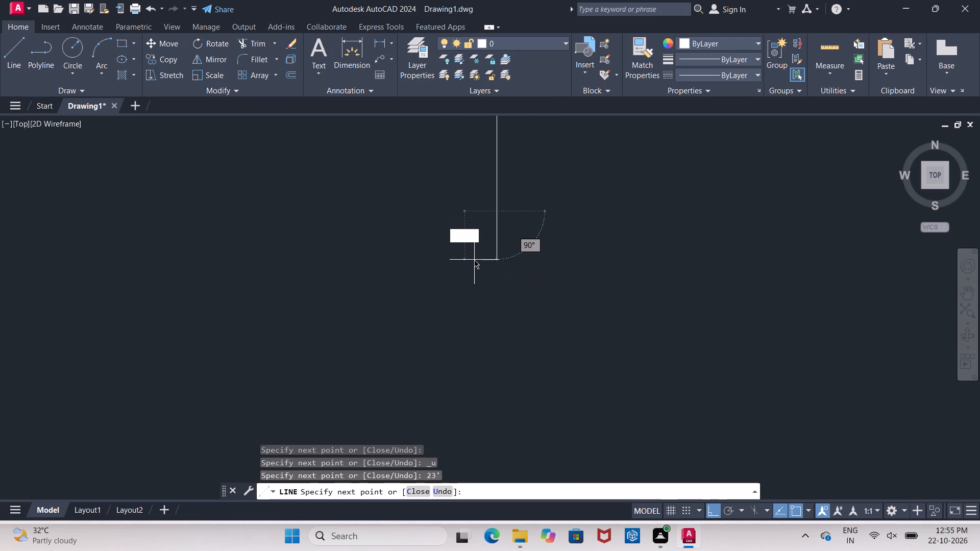
pyautogui.hotkey('shift', '"')
pyautogui.press('Return')
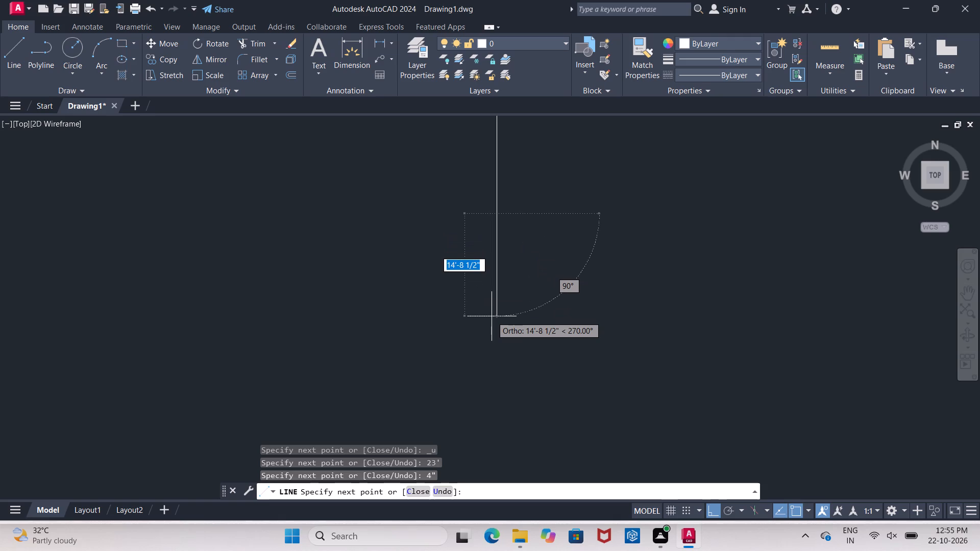
pyautogui.write("7'")
pyautogui.write('10"')
pyautogui.press('Return')
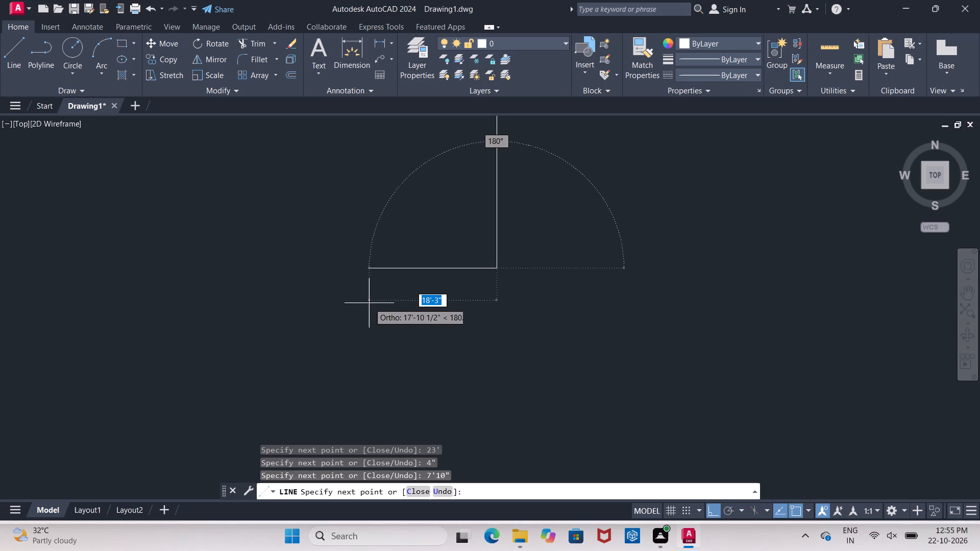
# Turn the line west at the bottom of the east wall with a 9" segment and a 10' segment.
pyautogui.press('1')
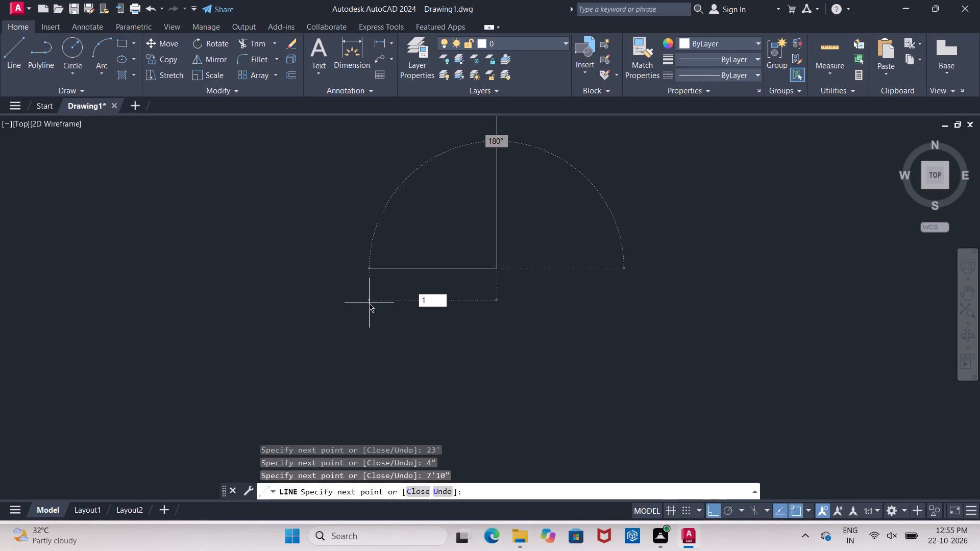
pyautogui.press('BackSpace')
pyautogui.press('9')
pyautogui.hotkey('shift', '"')
pyautogui.press('Return')
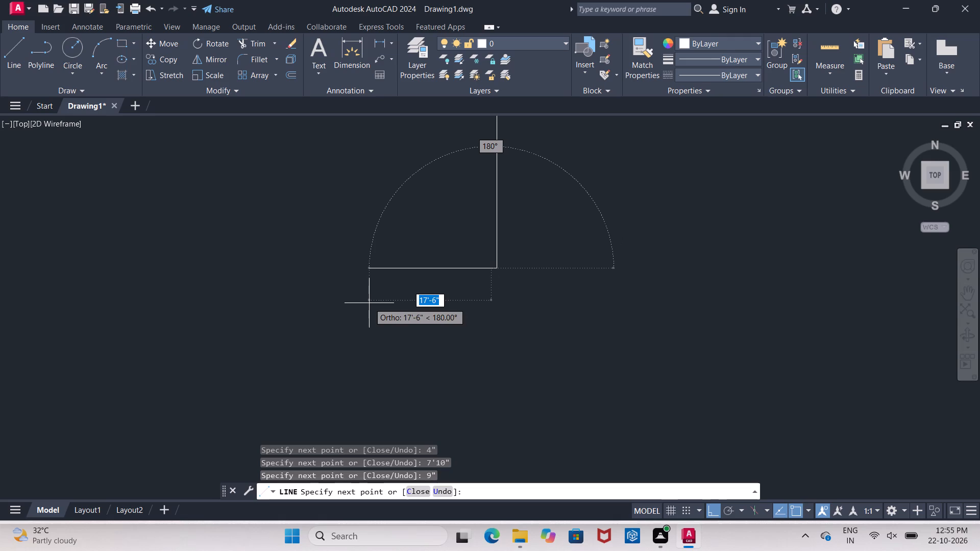
pyautogui.write('10')
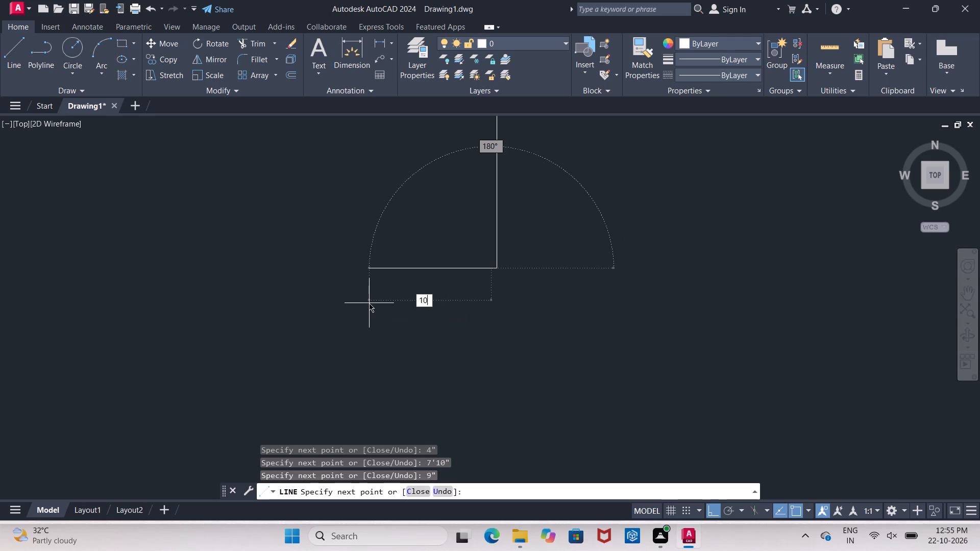
pyautogui.press("'")
pyautogui.press('Return')
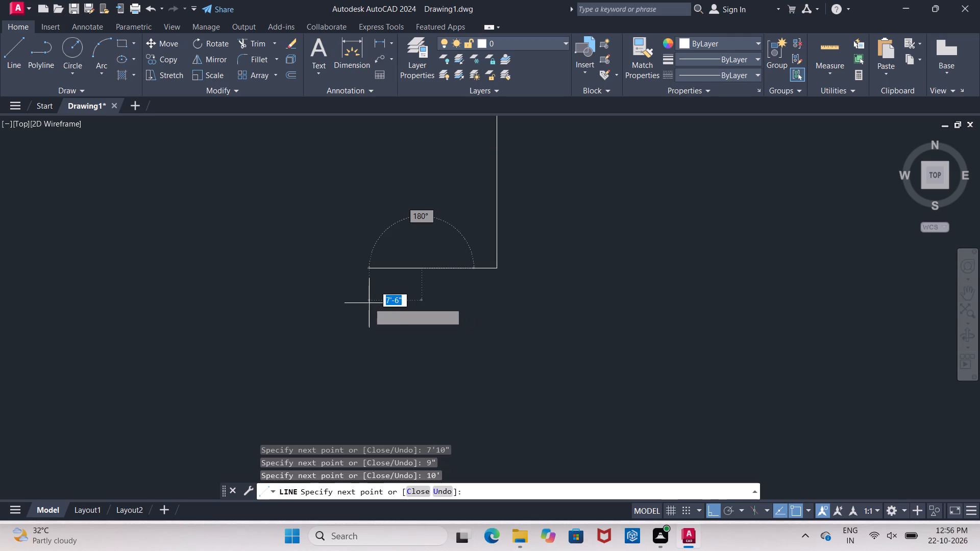
# Turn the line north with a 7'10" segment from the west end of the 10' segment.
pyautogui.scroll(-2, 370, 209)
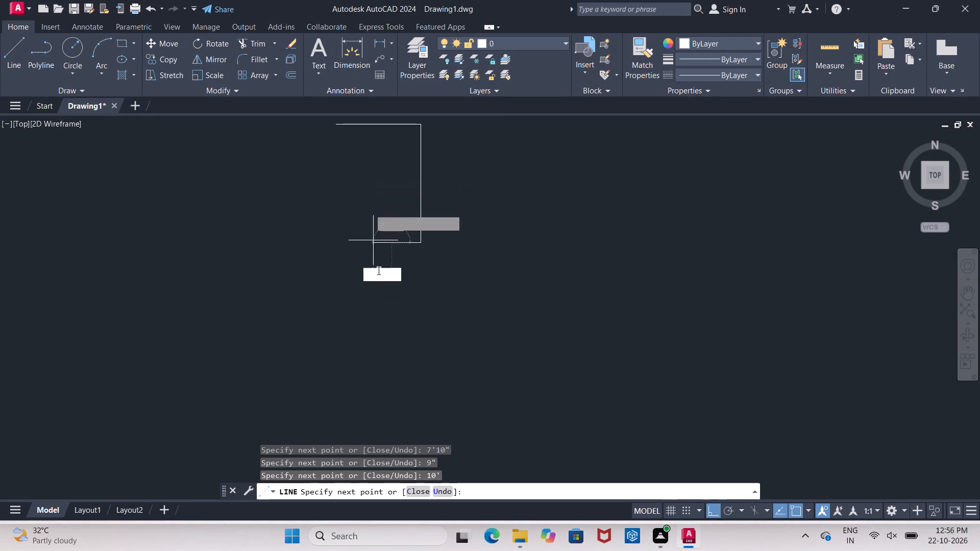
pyautogui.scroll(2, 395, 180)
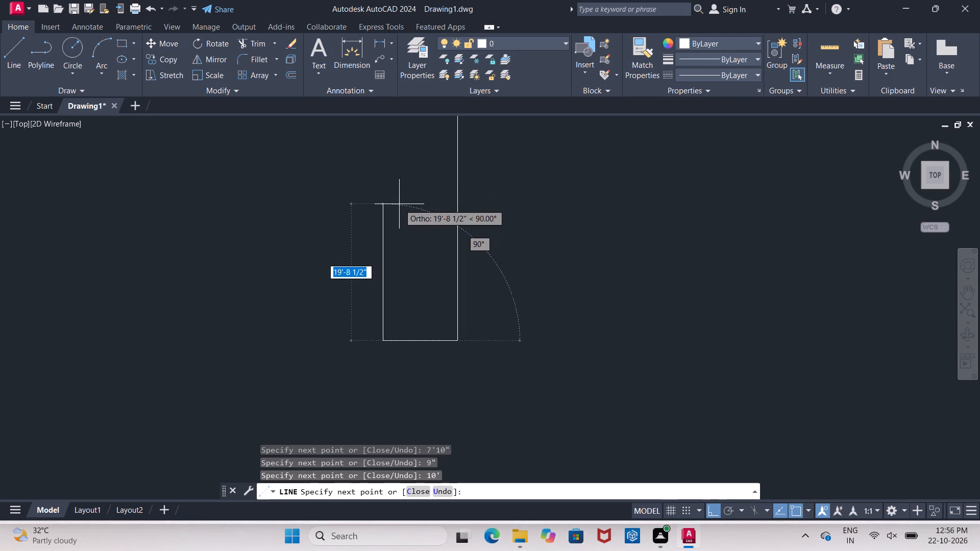
pyautogui.press('1')
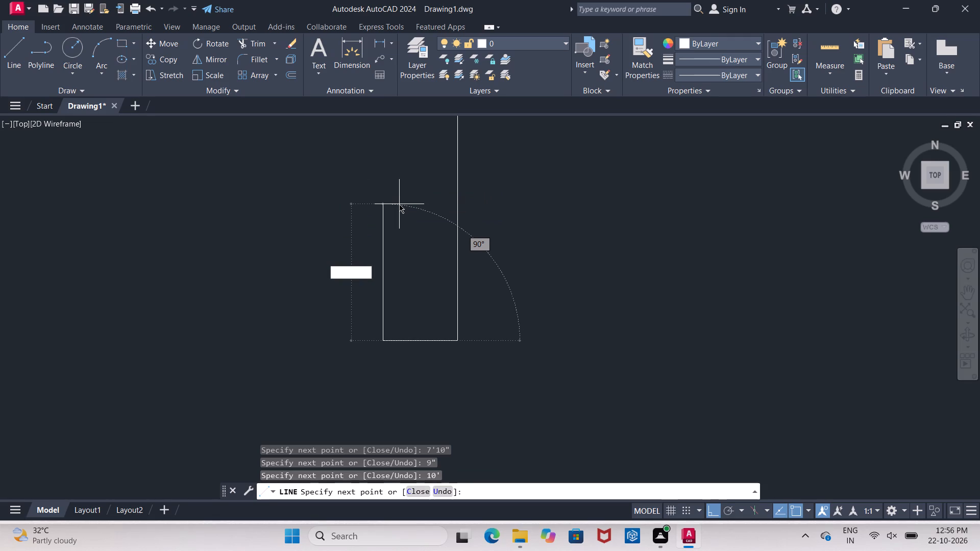
pyautogui.press('BackSpace')
pyautogui.write("7'")
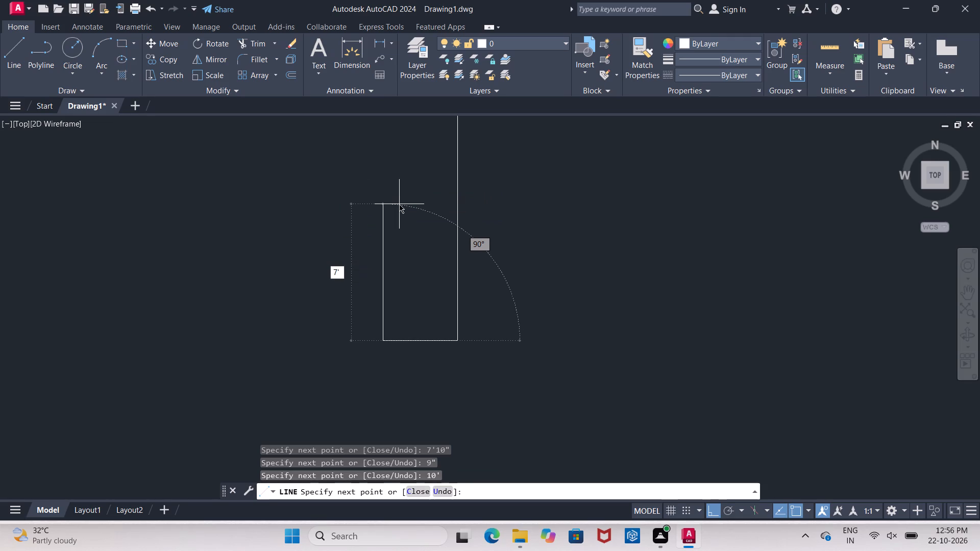
pyautogui.press('1')
pyautogui.press('0')
pyautogui.hotkey('shift', '"')
pyautogui.press('Return')
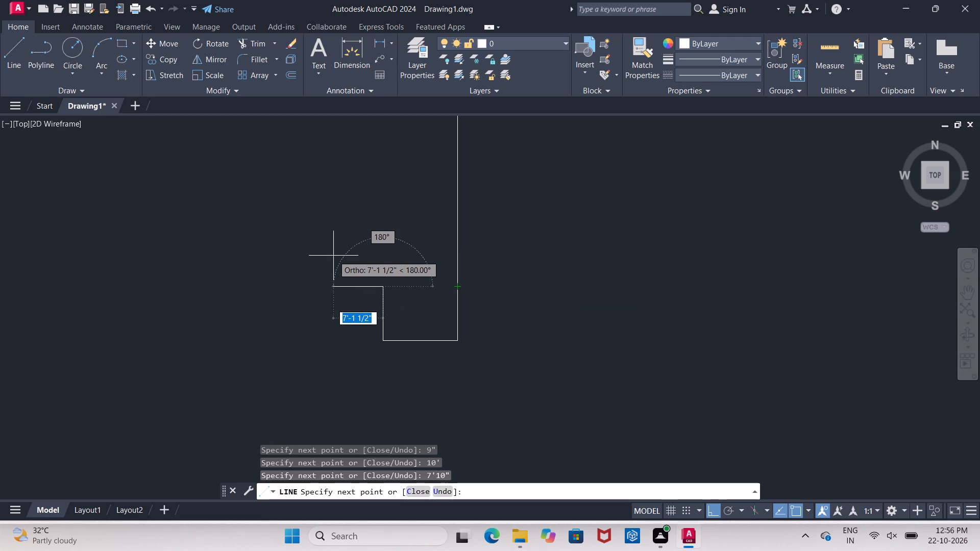
# Run the line west about 20'5" until it aligns vertically with the baseline's west endpoint.
pyautogui.scroll(-2, 338, 263)
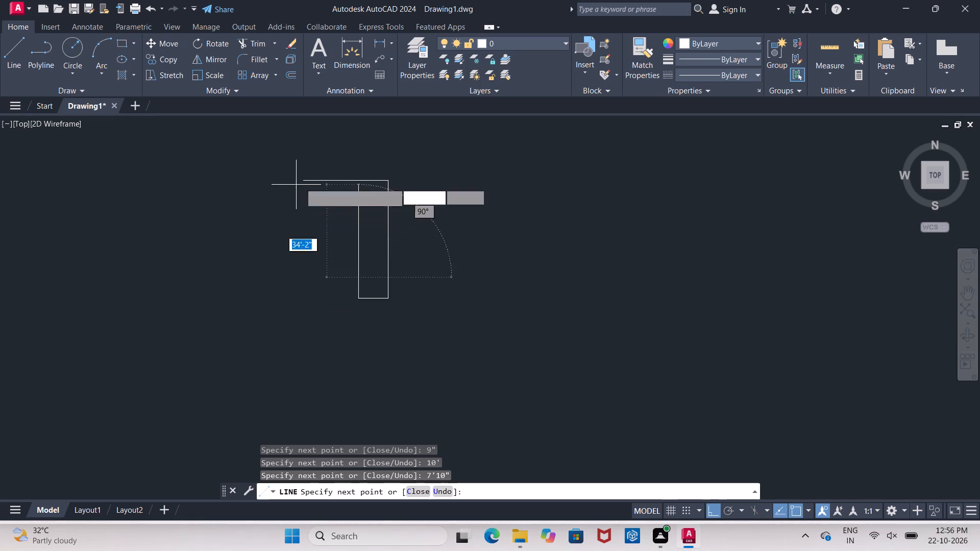
pyautogui.click(301, 271)
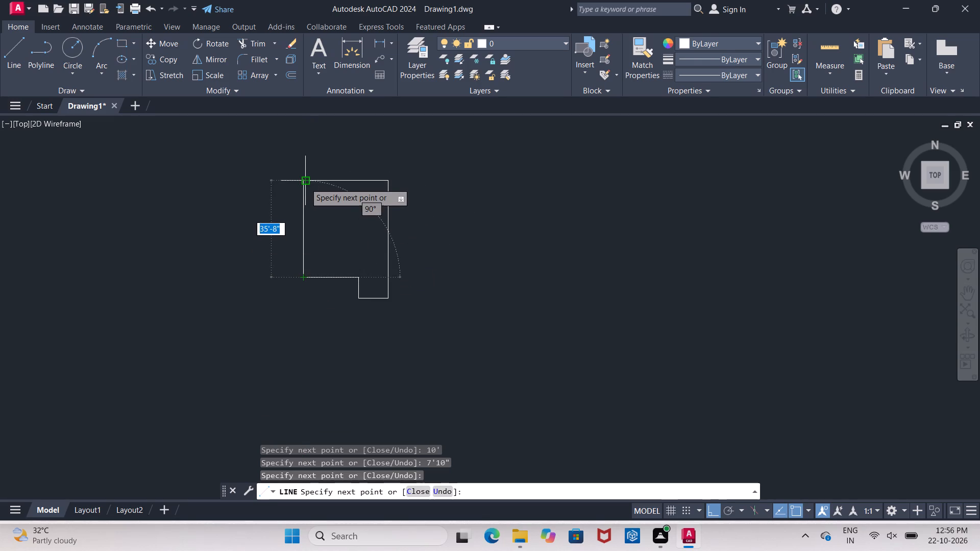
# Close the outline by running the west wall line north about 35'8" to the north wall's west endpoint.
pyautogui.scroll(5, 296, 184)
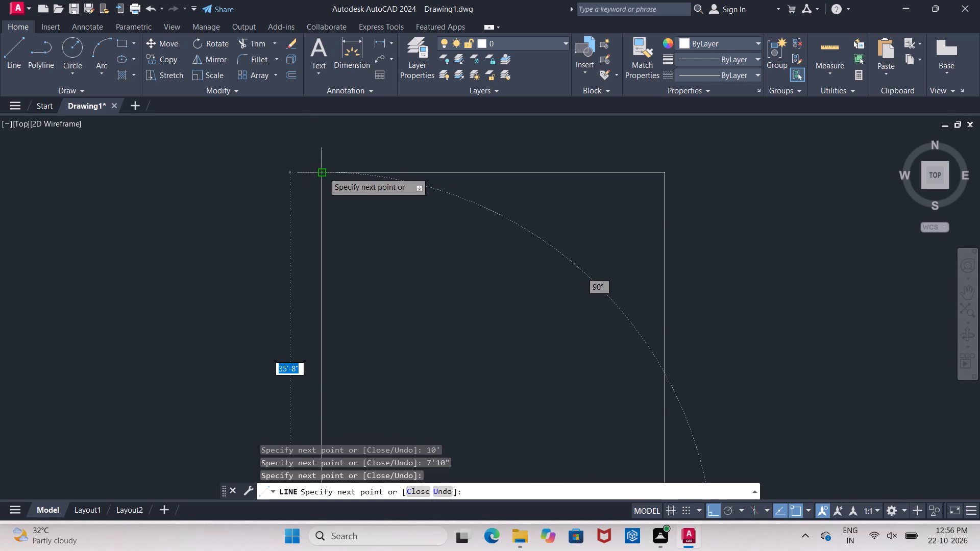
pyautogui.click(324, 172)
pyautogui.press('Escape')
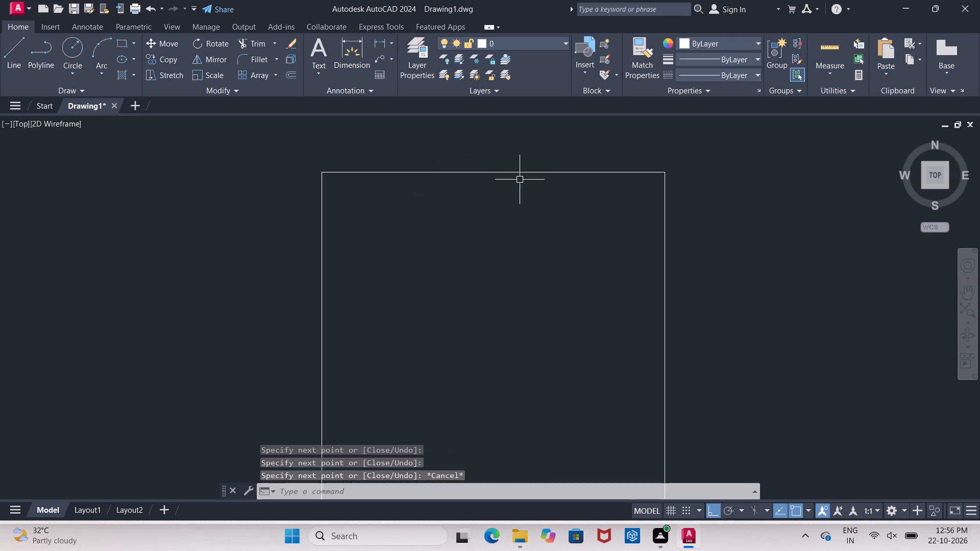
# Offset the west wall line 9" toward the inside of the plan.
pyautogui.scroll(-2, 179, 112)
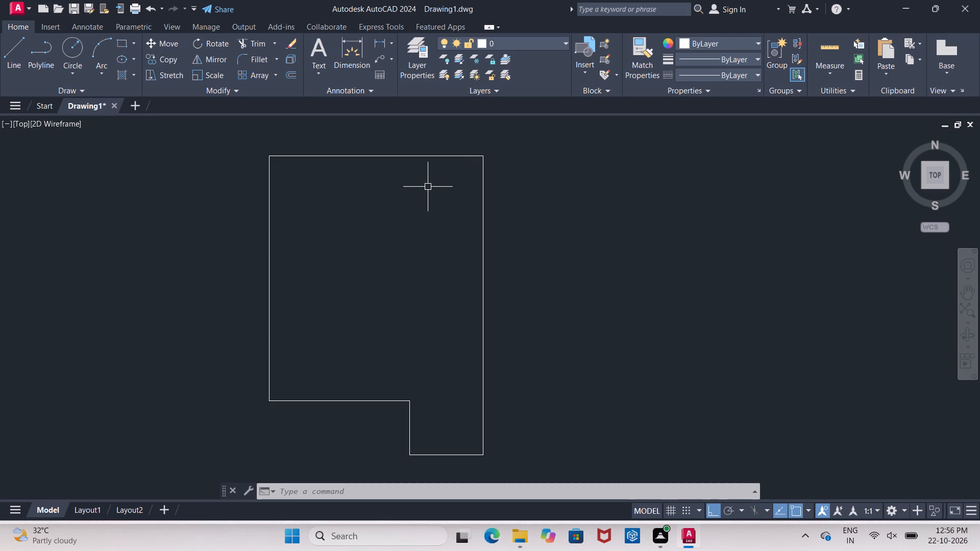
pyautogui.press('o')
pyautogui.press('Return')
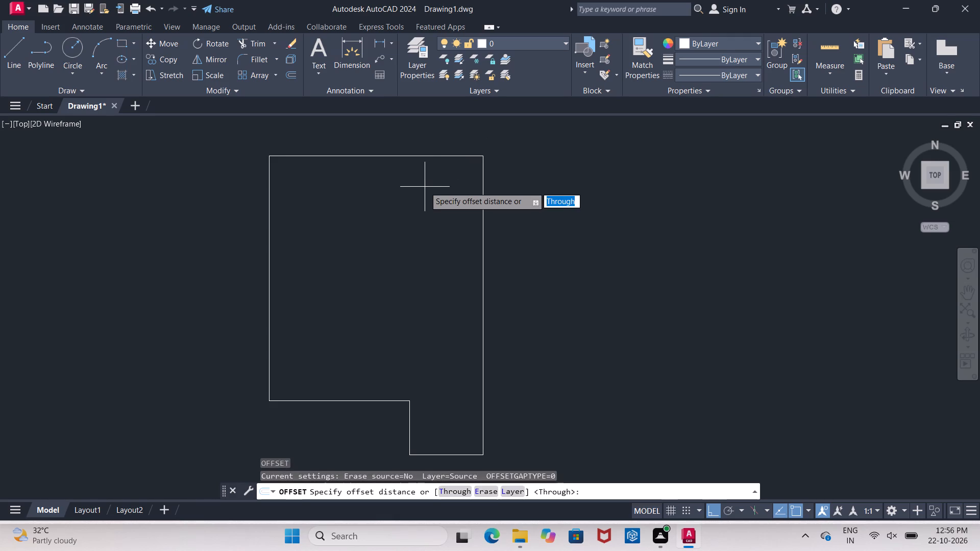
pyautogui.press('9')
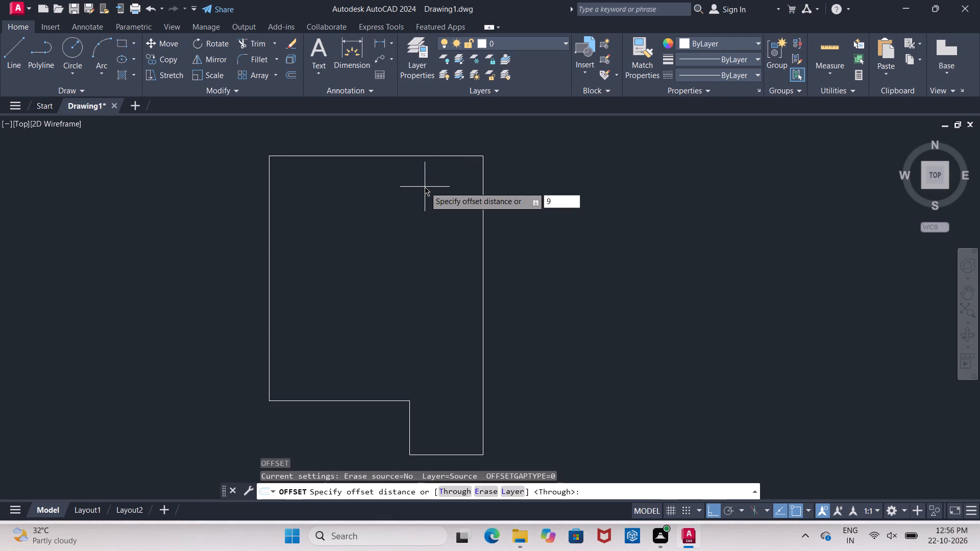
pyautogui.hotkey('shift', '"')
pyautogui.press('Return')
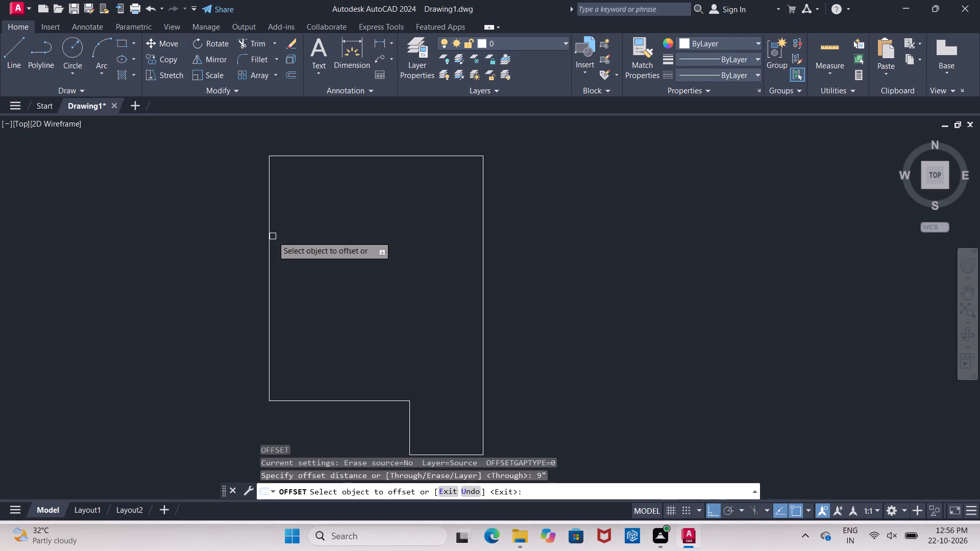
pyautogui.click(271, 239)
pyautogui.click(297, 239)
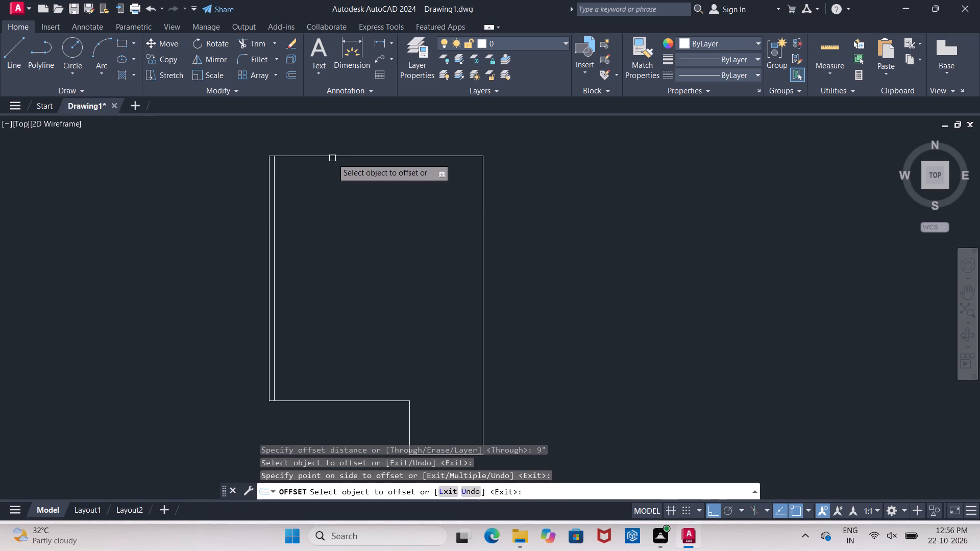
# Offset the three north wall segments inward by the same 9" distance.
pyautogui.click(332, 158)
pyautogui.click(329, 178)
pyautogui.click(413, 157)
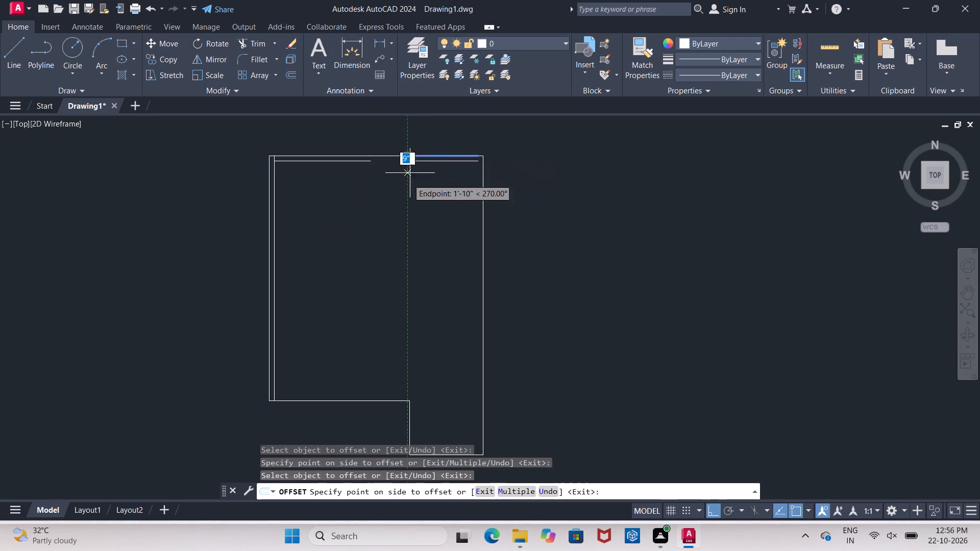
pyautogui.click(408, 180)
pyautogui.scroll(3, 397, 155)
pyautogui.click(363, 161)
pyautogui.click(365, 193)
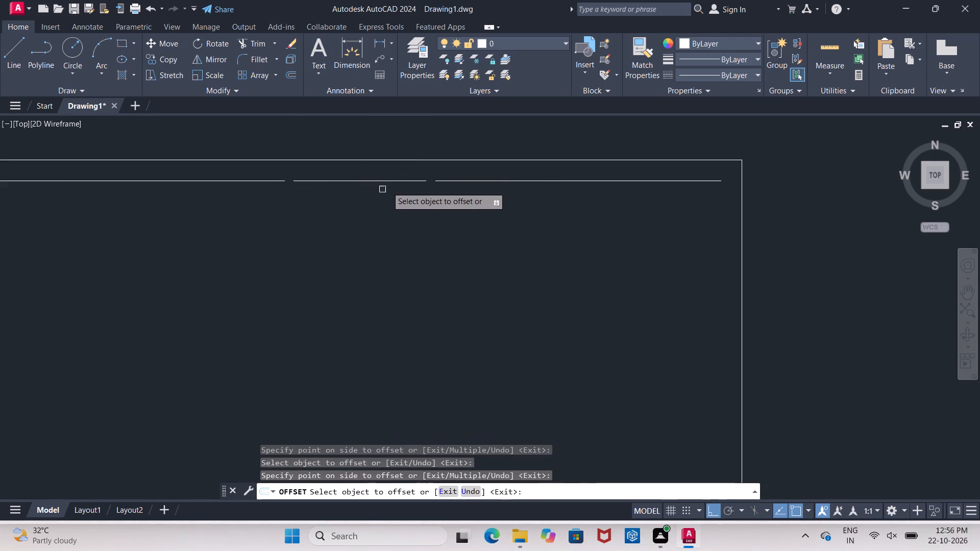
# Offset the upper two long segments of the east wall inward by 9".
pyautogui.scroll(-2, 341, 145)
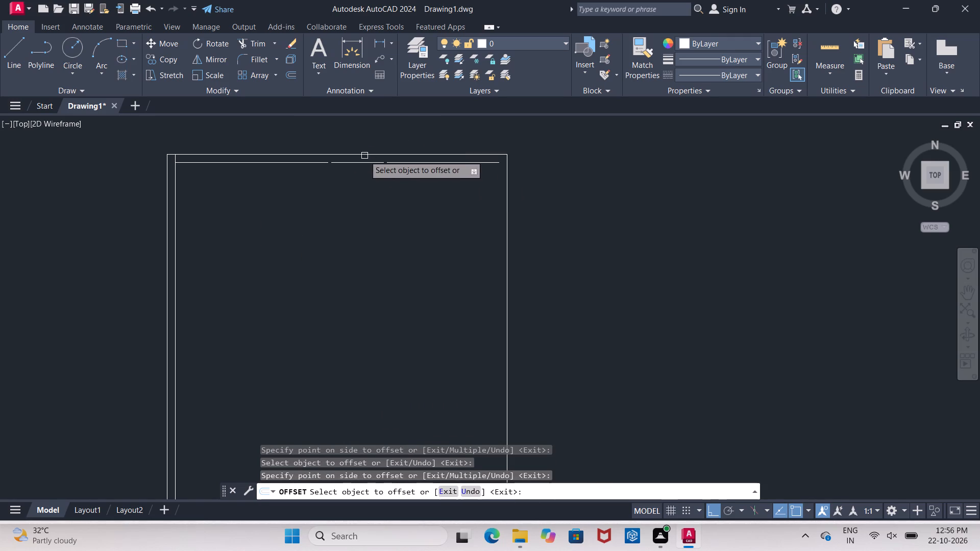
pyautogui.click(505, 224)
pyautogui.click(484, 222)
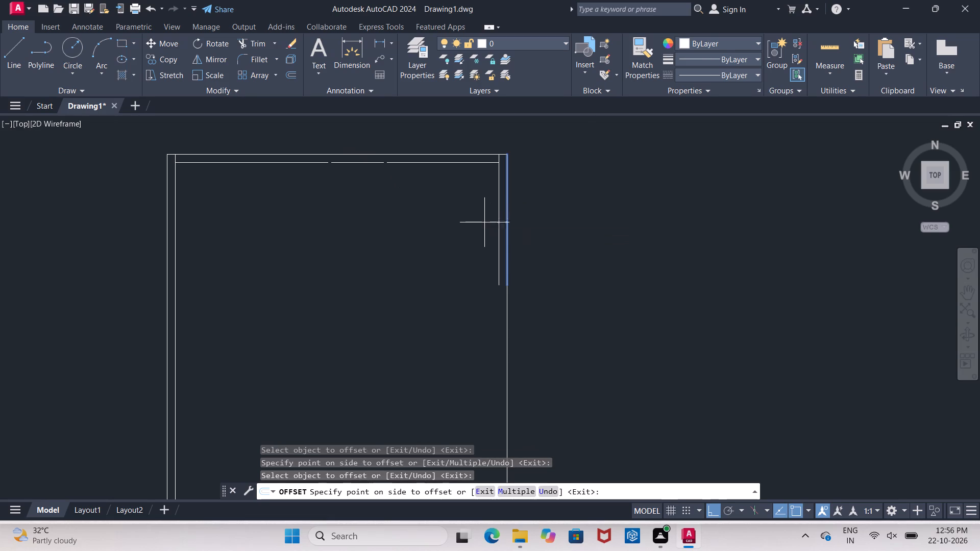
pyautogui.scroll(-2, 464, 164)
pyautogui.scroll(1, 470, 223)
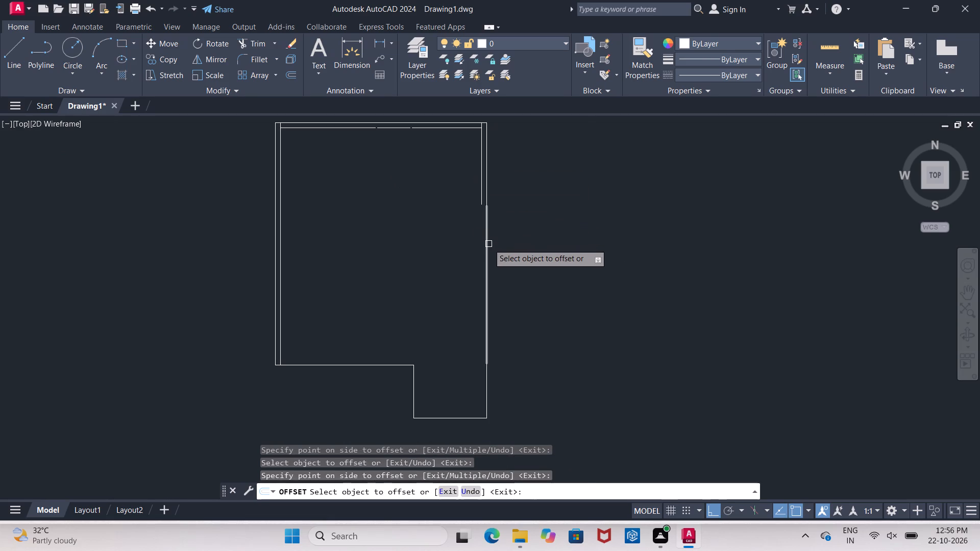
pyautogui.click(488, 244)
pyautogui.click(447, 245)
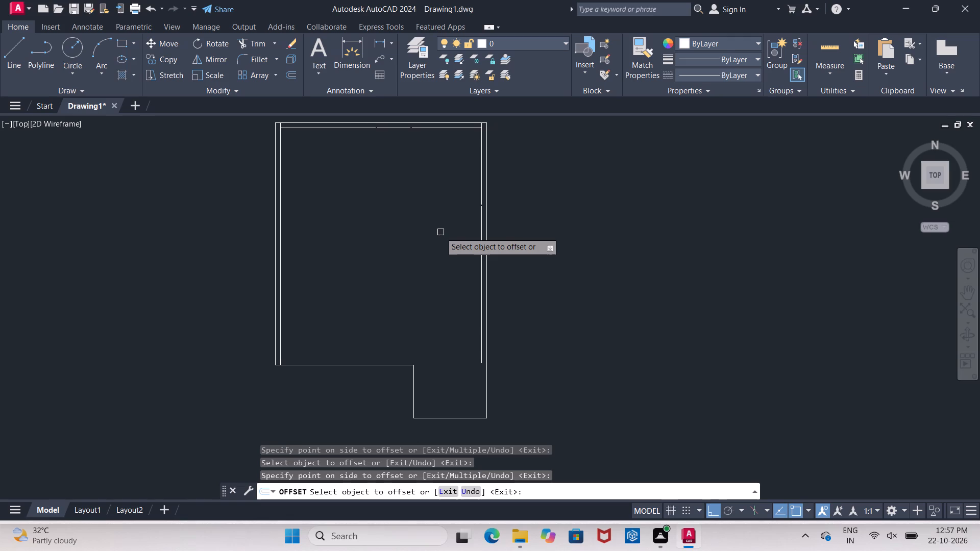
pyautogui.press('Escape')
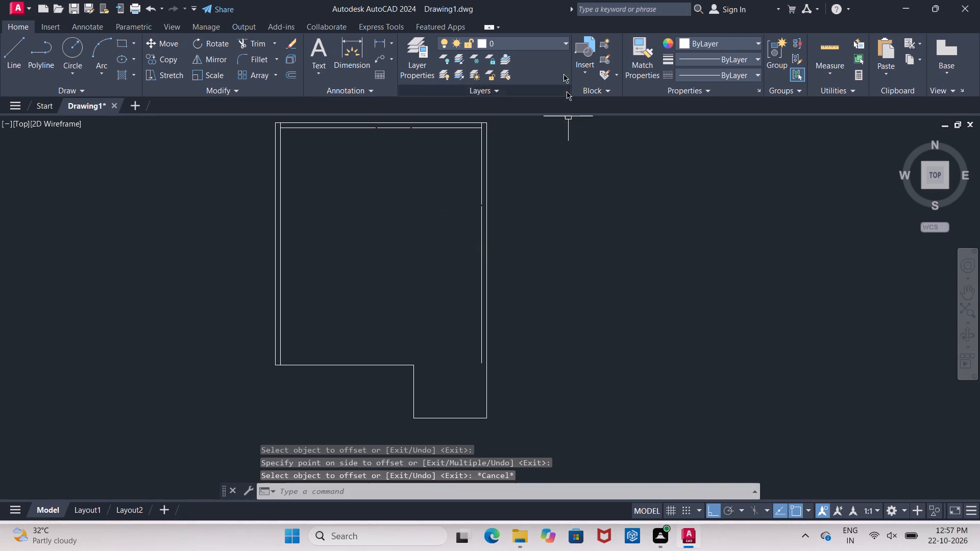
# Check the overall outer width between the north wall's two end corners with a dimension preview, without placing it.
pyautogui.click(359, 63)
pyautogui.scroll(4, 278, 112)
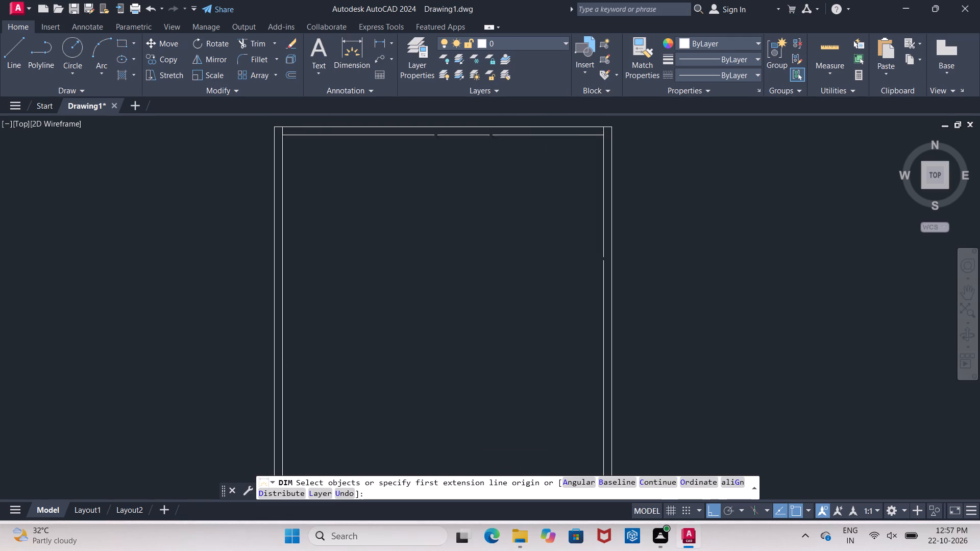
pyautogui.scroll(1, 278, 117)
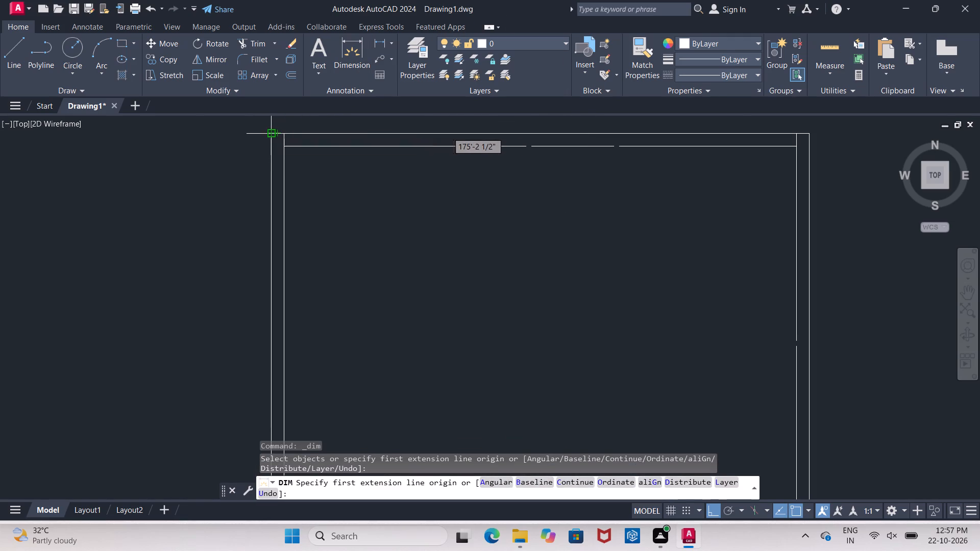
pyautogui.click(268, 132)
pyautogui.scroll(-5, 216, 122)
pyautogui.scroll(5, 268, 120)
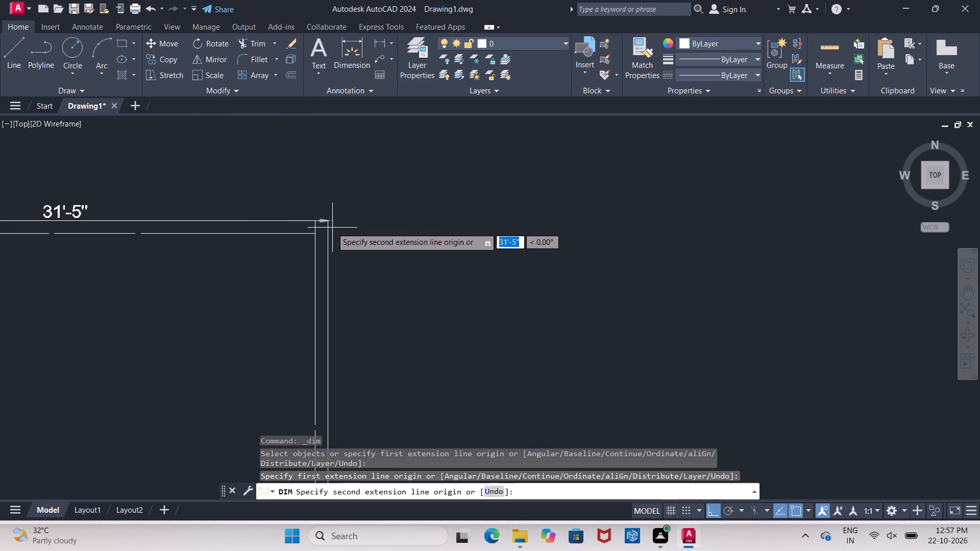
pyautogui.click(328, 218)
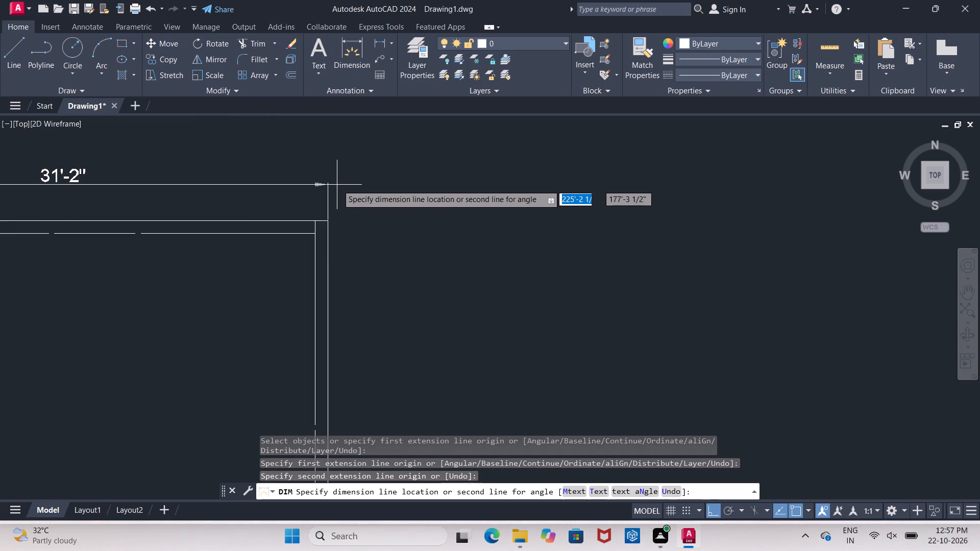
pyautogui.press('Escape')
pyautogui.scroll(-2, 419, 189)
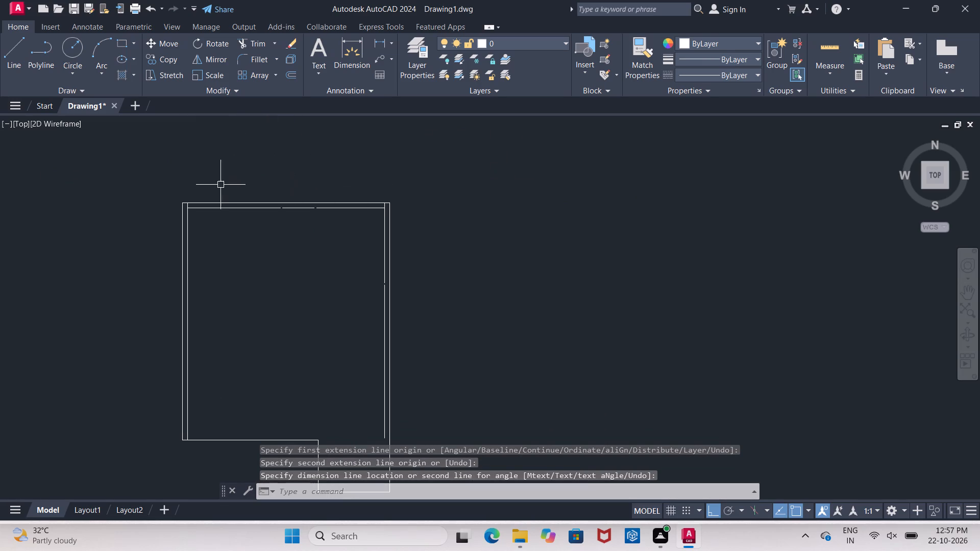
pyautogui.press('Escape')
pyautogui.click(342, 59)
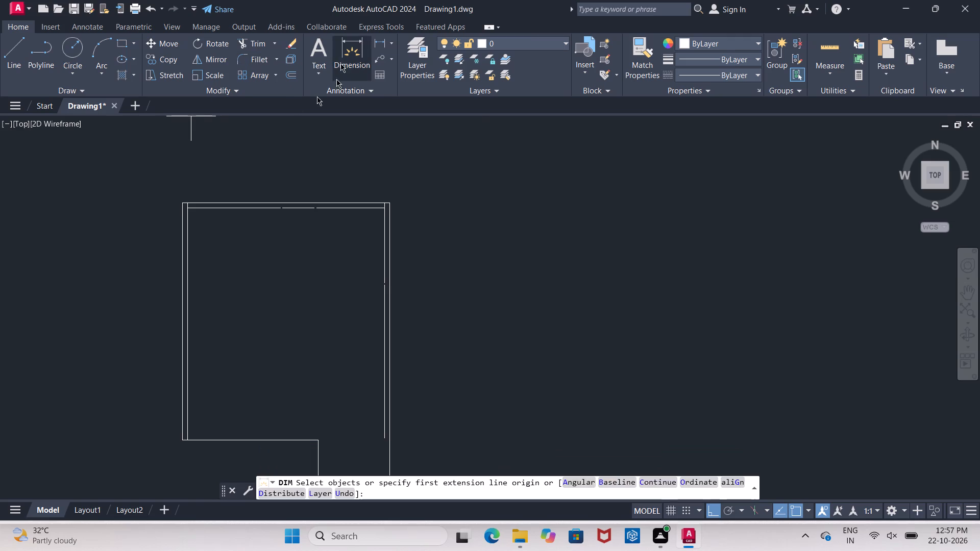
pyautogui.click(182, 202)
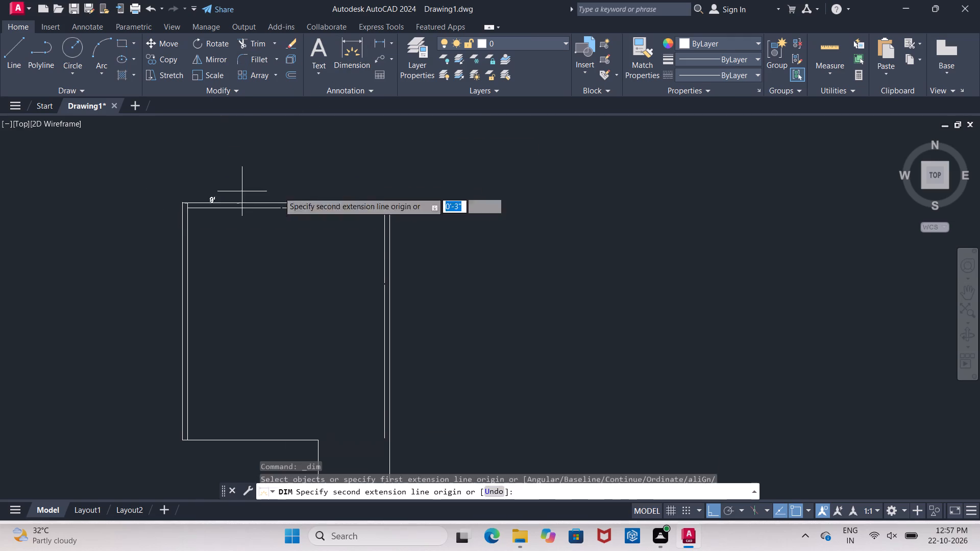
pyautogui.click(388, 202)
pyautogui.press('Escape')
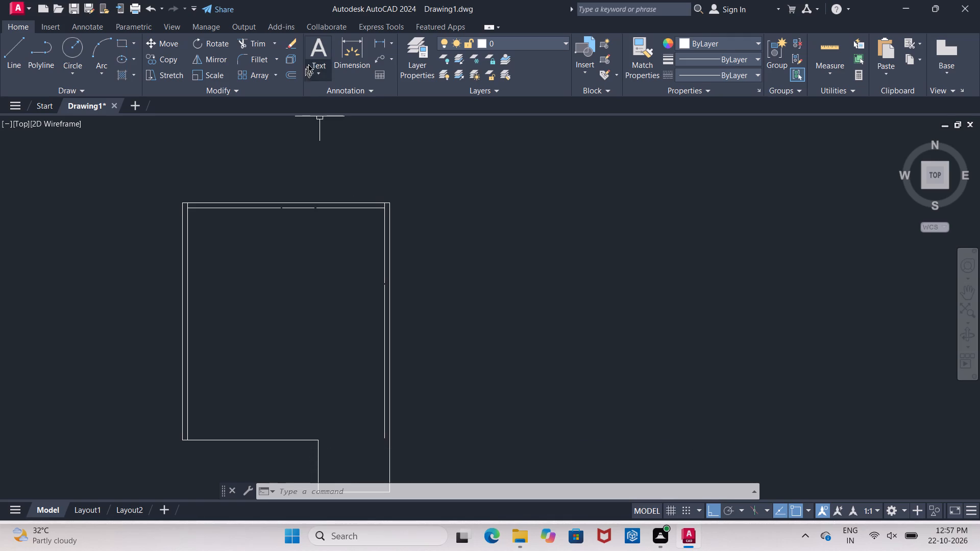
# Check the full outer length of the east wall with a dimension preview, without placing it.
pyautogui.click(345, 57)
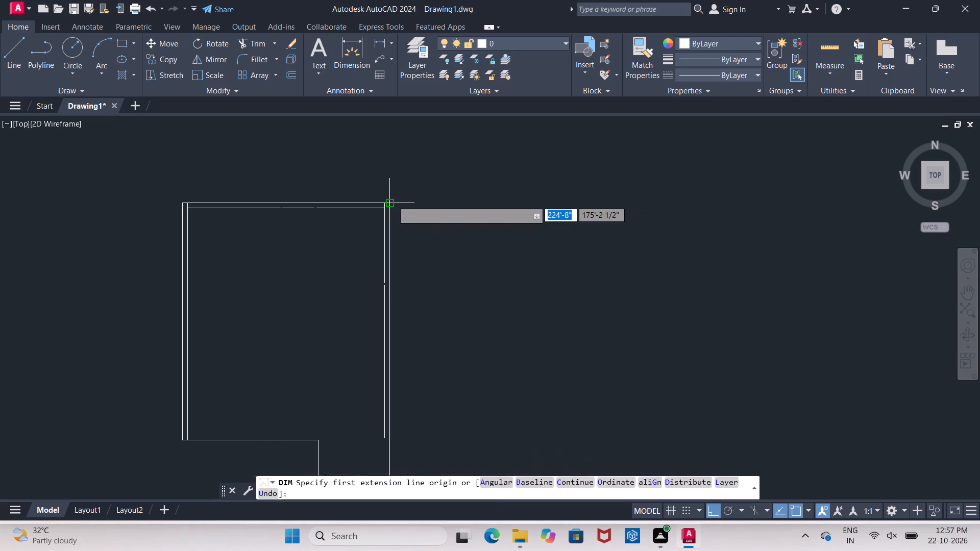
pyautogui.click(392, 201)
pyautogui.scroll(-3, 397, 184)
pyautogui.scroll(4, 391, 252)
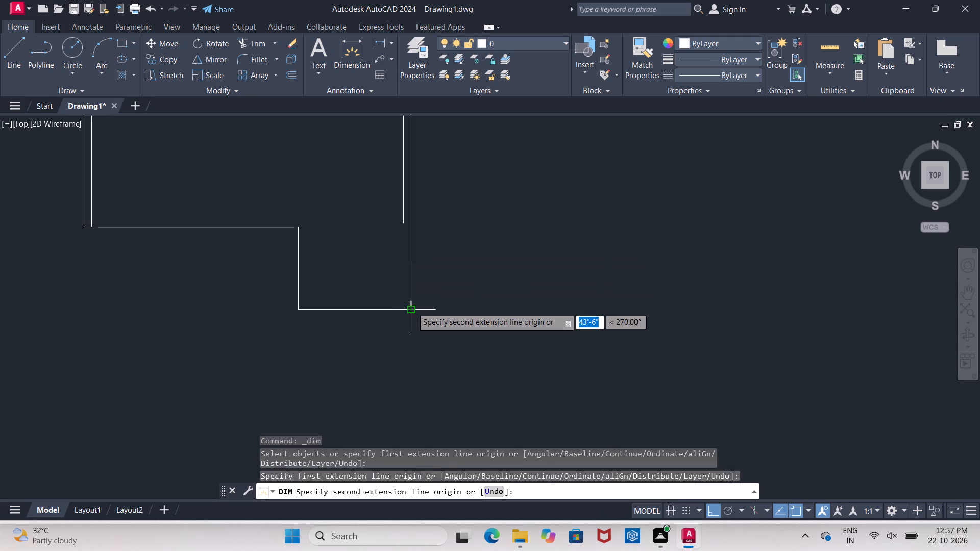
pyautogui.click(412, 308)
pyautogui.scroll(-3, 447, 300)
pyautogui.scroll(5, 442, 273)
pyautogui.scroll(-1, 444, 278)
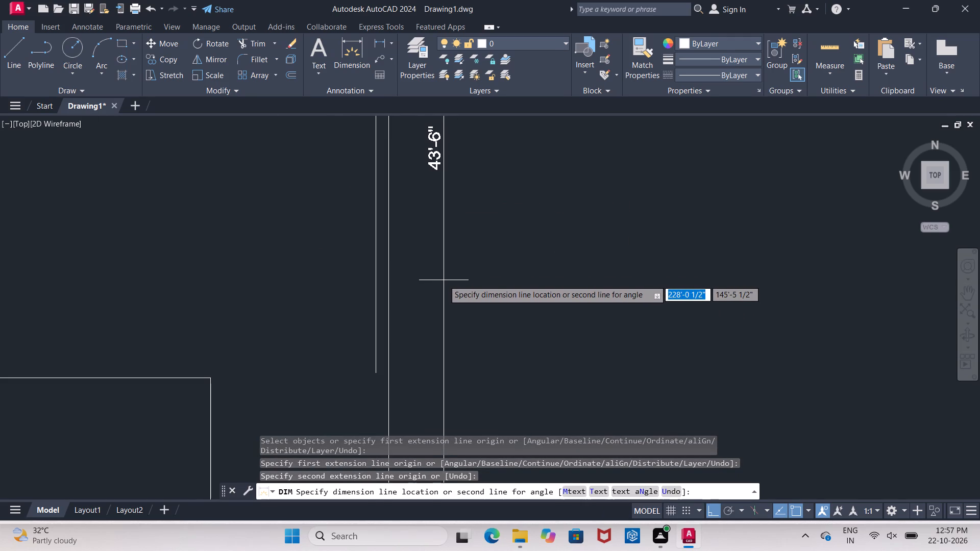
pyautogui.press('Escape')
# Select the entire wall outline with its offset lines and erase it.
pyautogui.scroll(-4, 433, 283)
pyautogui.click(300, 202)
pyautogui.click(460, 360)
pyautogui.press('Delete')
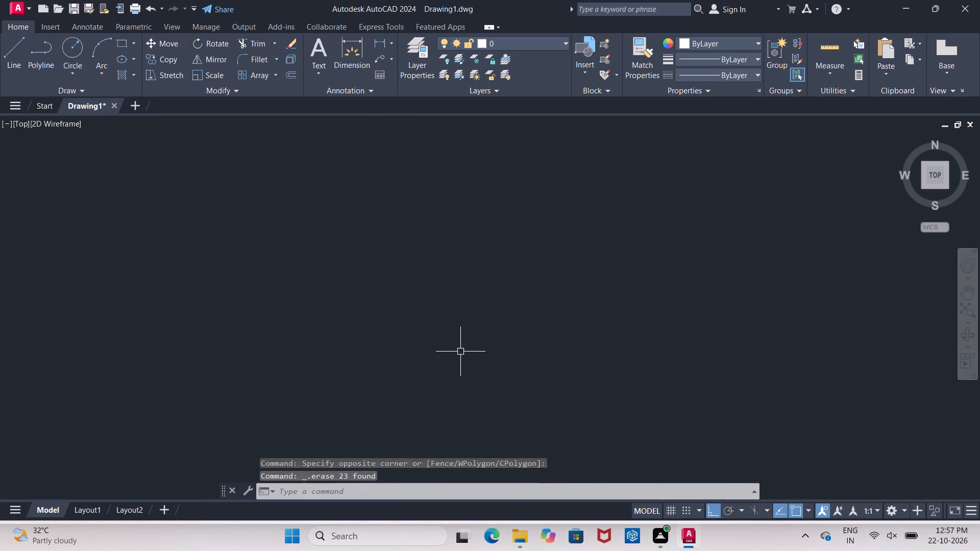
# Start a new outline in the empty drawing with a 14' line running east.
pyautogui.scroll(4, 411, 230)
pyautogui.press('l')
pyautogui.press('Return')
pyautogui.click(322, 181)
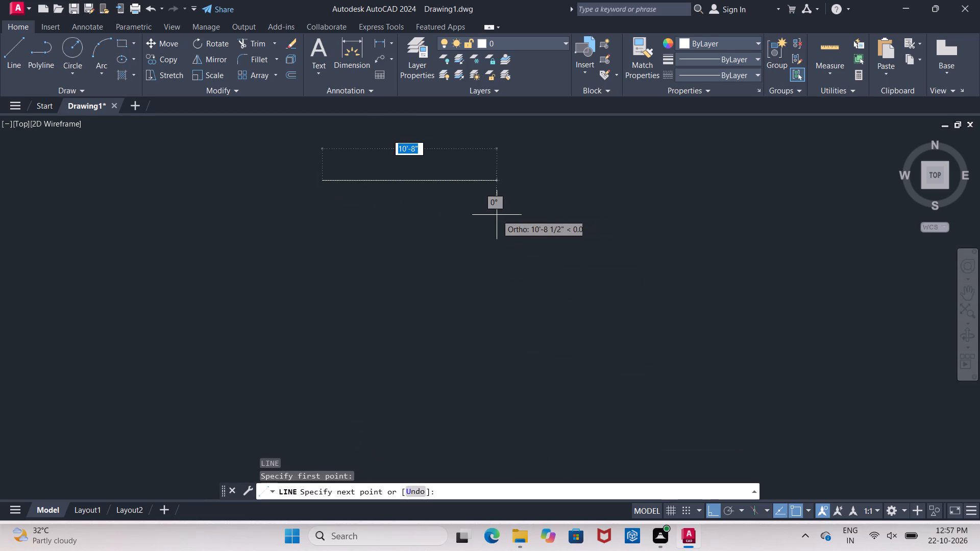
pyautogui.write('14')
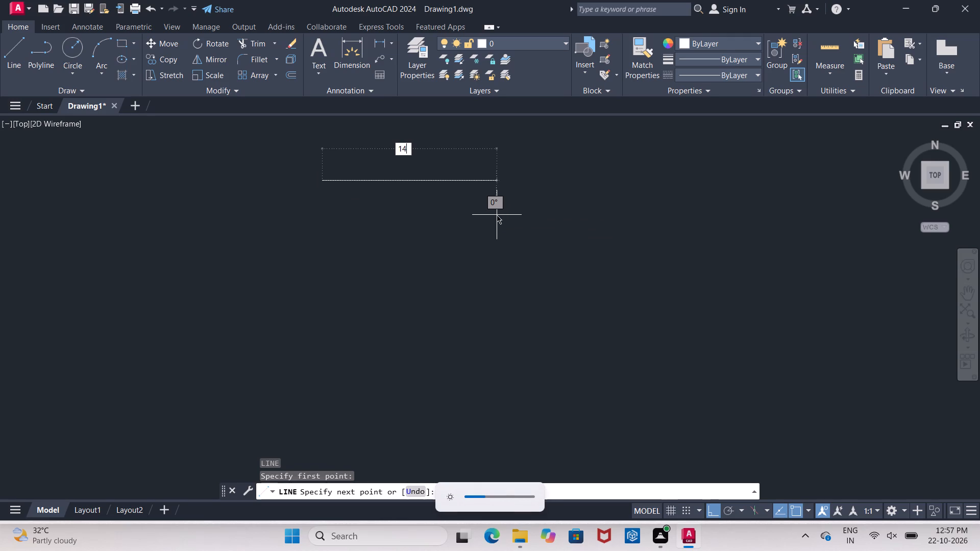
pyautogui.press("'")
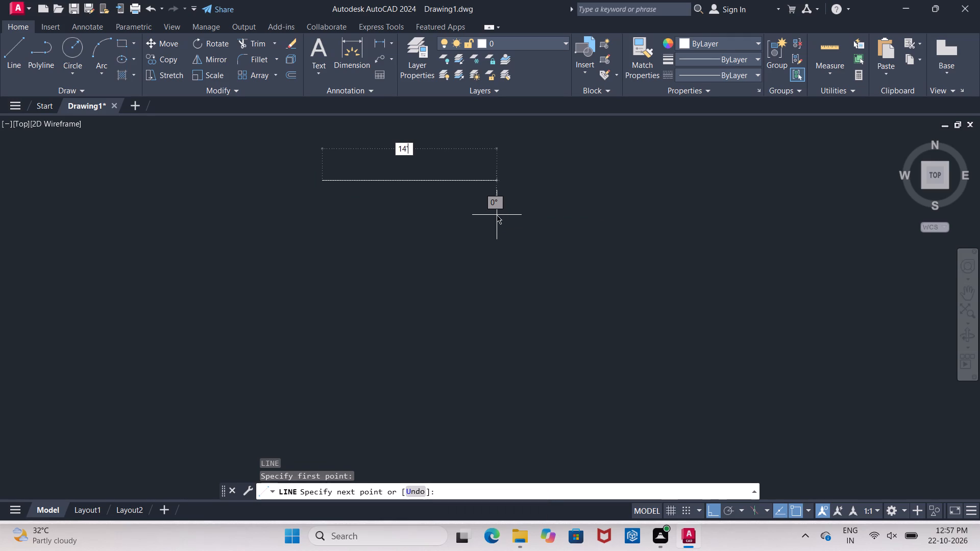
pyautogui.press('Return')
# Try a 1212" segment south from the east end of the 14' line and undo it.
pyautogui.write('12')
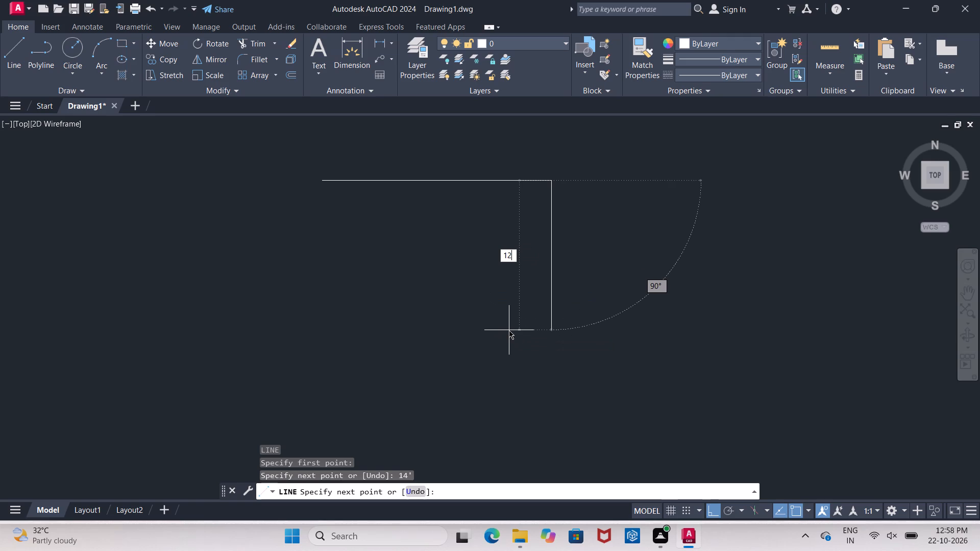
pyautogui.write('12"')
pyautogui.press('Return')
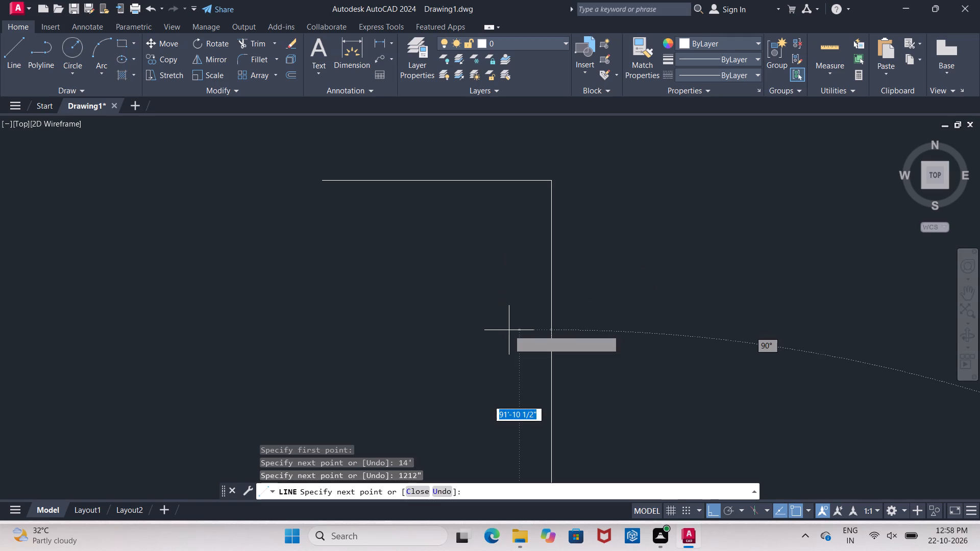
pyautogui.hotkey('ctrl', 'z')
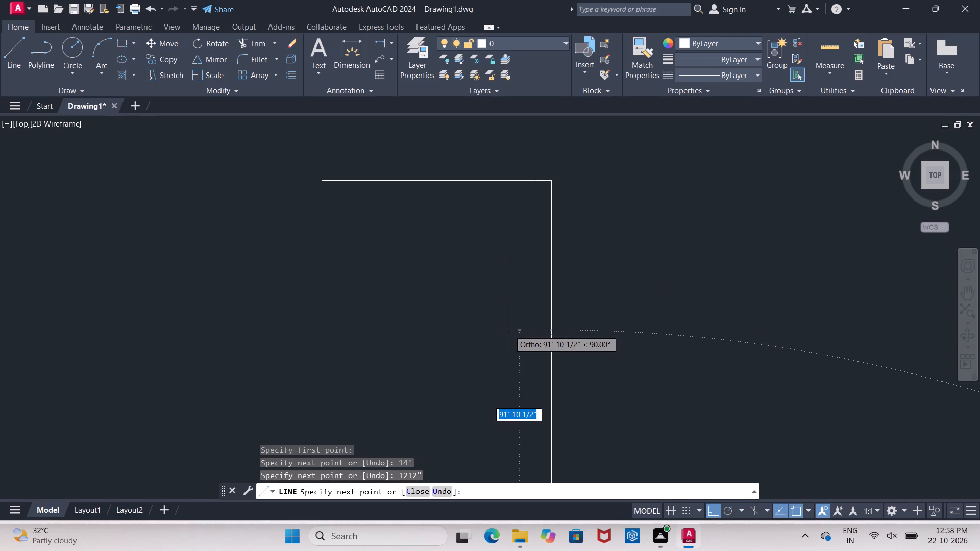
# Complete the rectangular room outline with segments 12' south and 14' west, closing it north to the starting point.
pyautogui.write("12'")
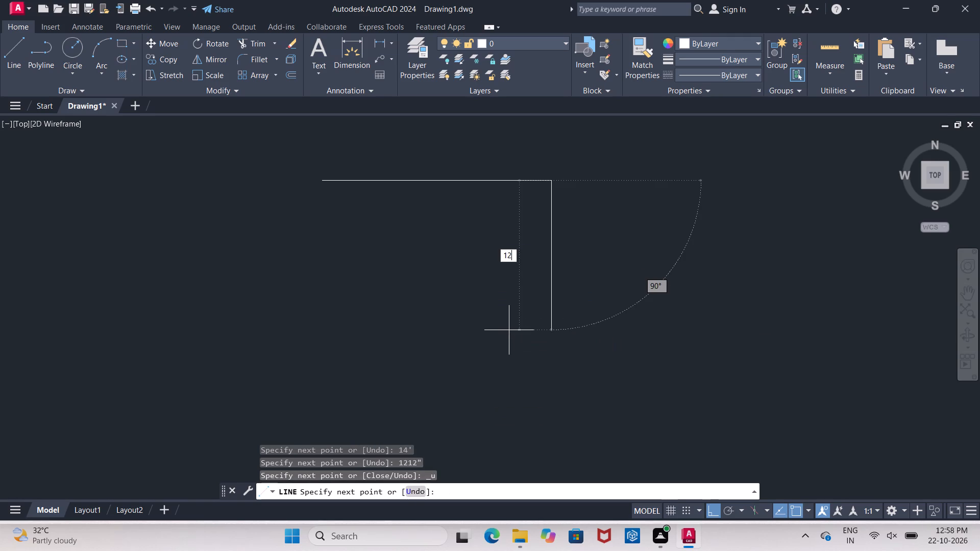
pyautogui.press('Return')
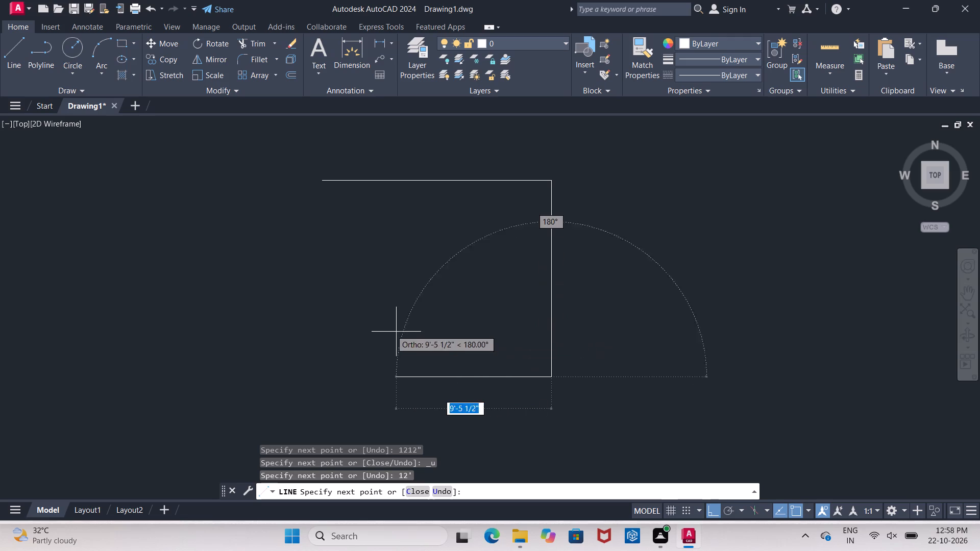
pyautogui.write("14'")
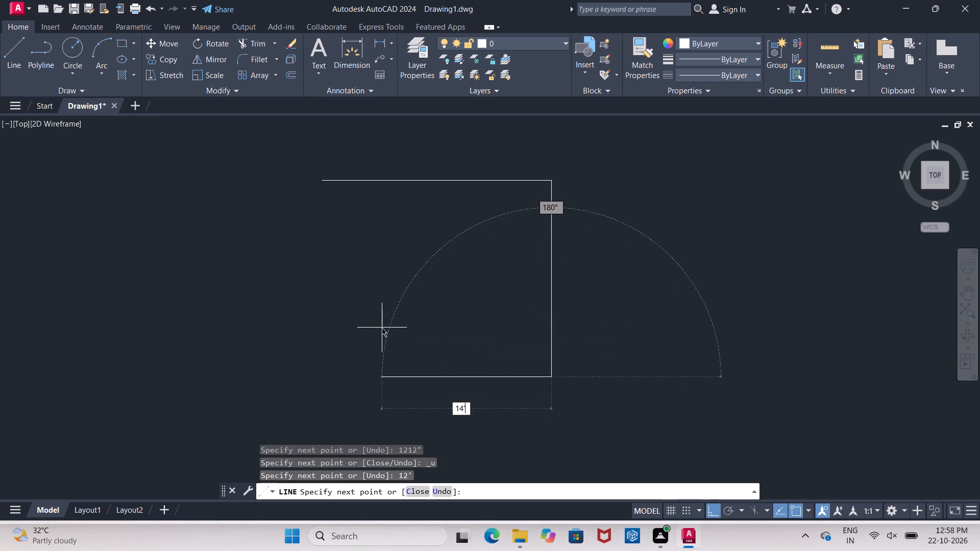
pyautogui.press('Return')
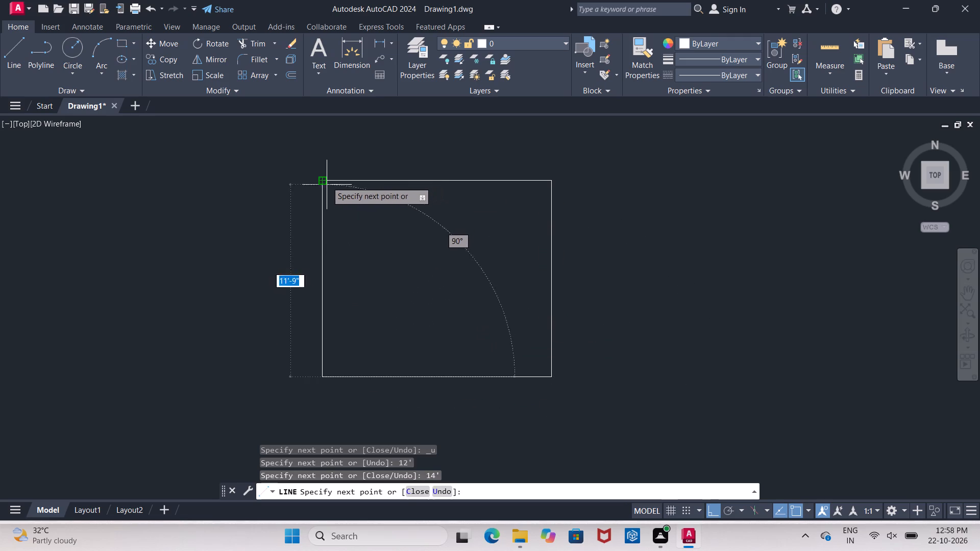
pyautogui.click(321, 179)
pyautogui.press('Escape')
# Offset the room's east line 4" outward to the east.
pyautogui.scroll(-1, 283, 196)
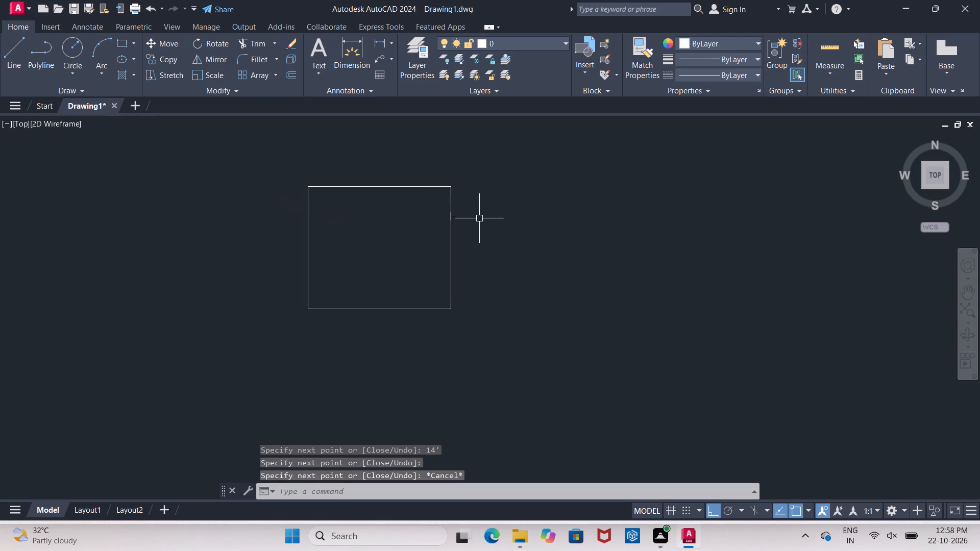
pyautogui.scroll(1, 491, 218)
pyautogui.press('o')
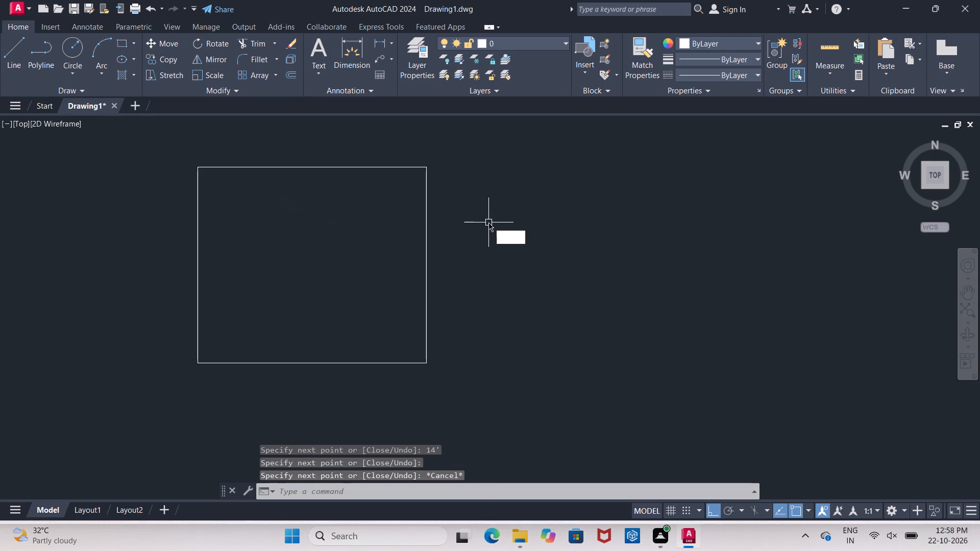
pyautogui.press('Return')
pyautogui.press('4')
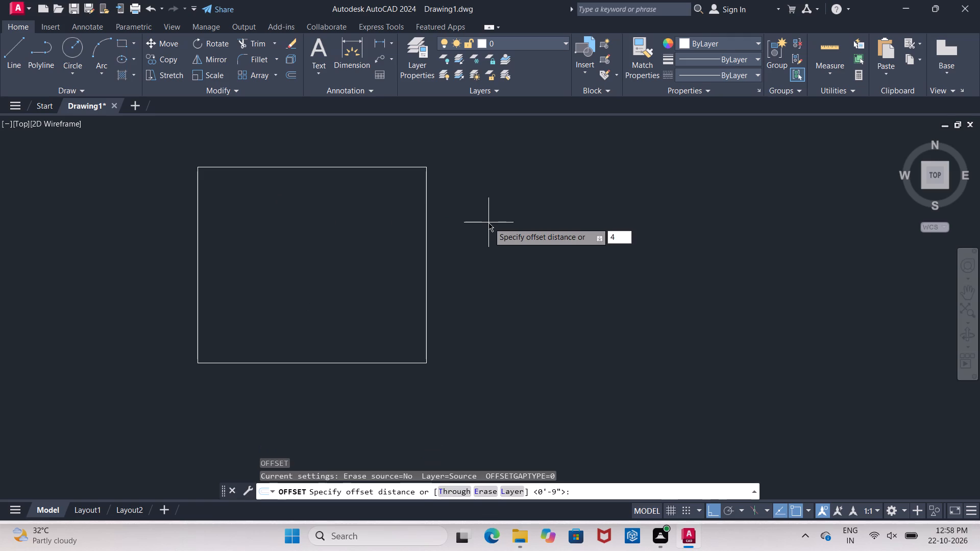
pyautogui.hotkey('shift', '"')
pyautogui.press('Return')
pyautogui.click(425, 248)
pyautogui.click(477, 241)
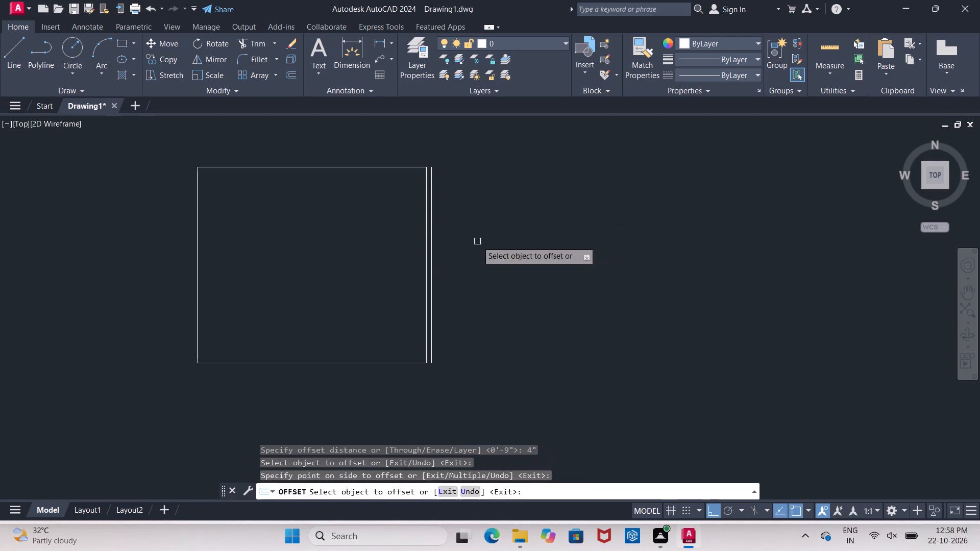
# Offset the outer east wall line 4'9" east, and offset the resulting line another 4" east to form a wall.
pyautogui.click(432, 253)
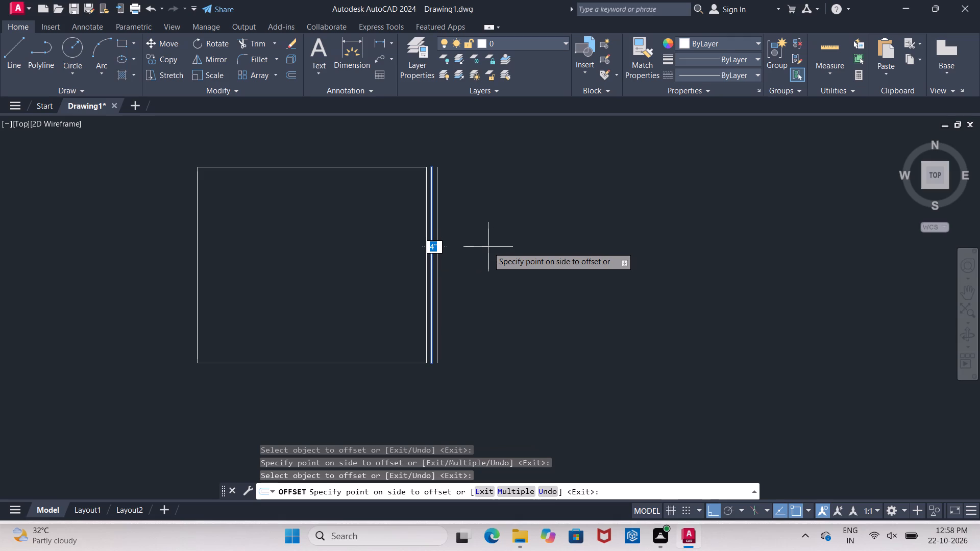
pyautogui.write('4\'9"')
pyautogui.press('Return')
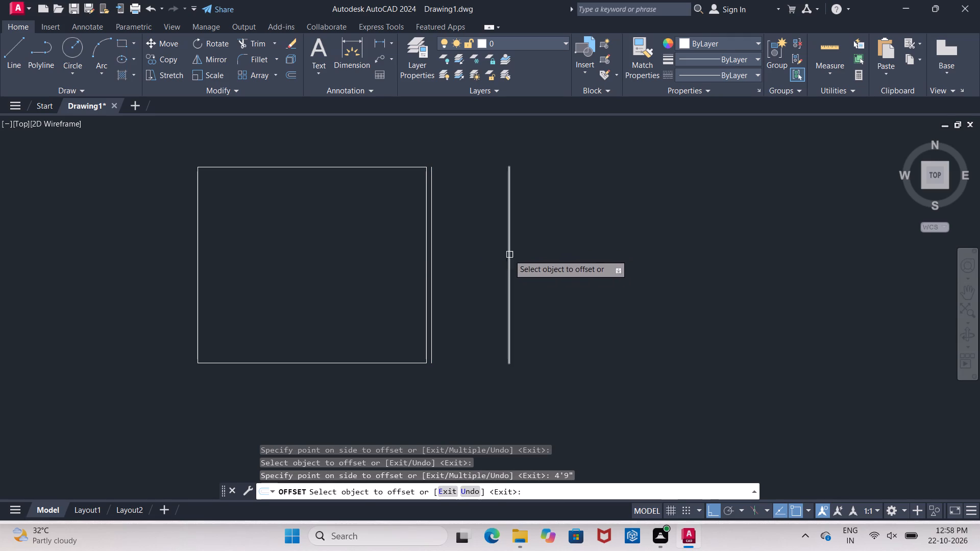
pyautogui.click(506, 256)
pyautogui.click(548, 253)
# Offset the easternmost line 10'3" east, and offset the resulting line another 9" east for the outer wall.
pyautogui.scroll(-1, 319, 231)
pyautogui.scroll(2, 471, 241)
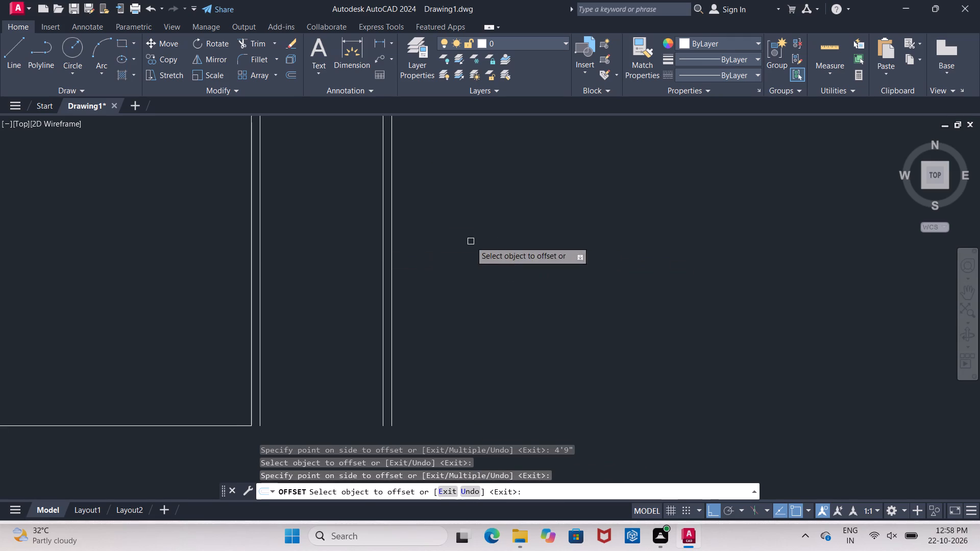
pyautogui.click(391, 263)
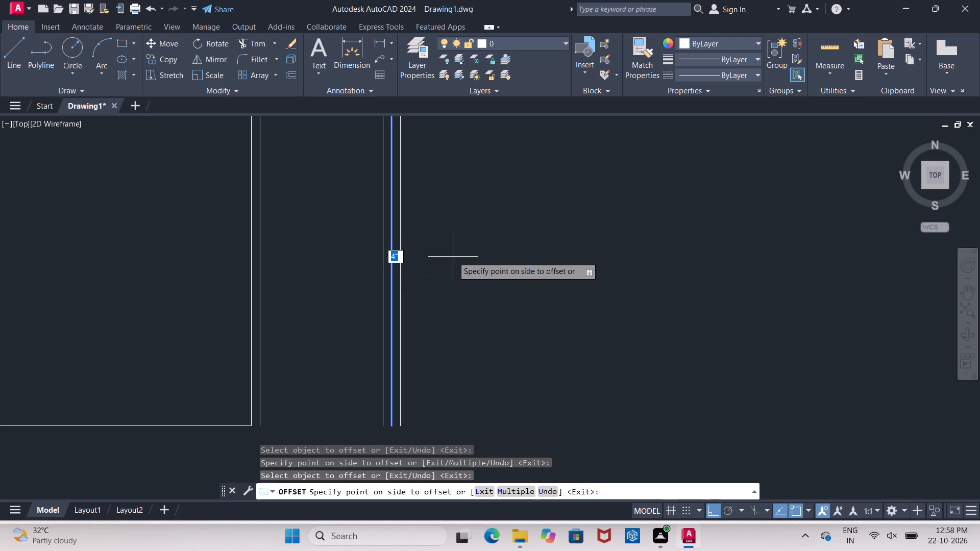
pyautogui.press('1')
pyautogui.press('0')
pyautogui.write("'3")
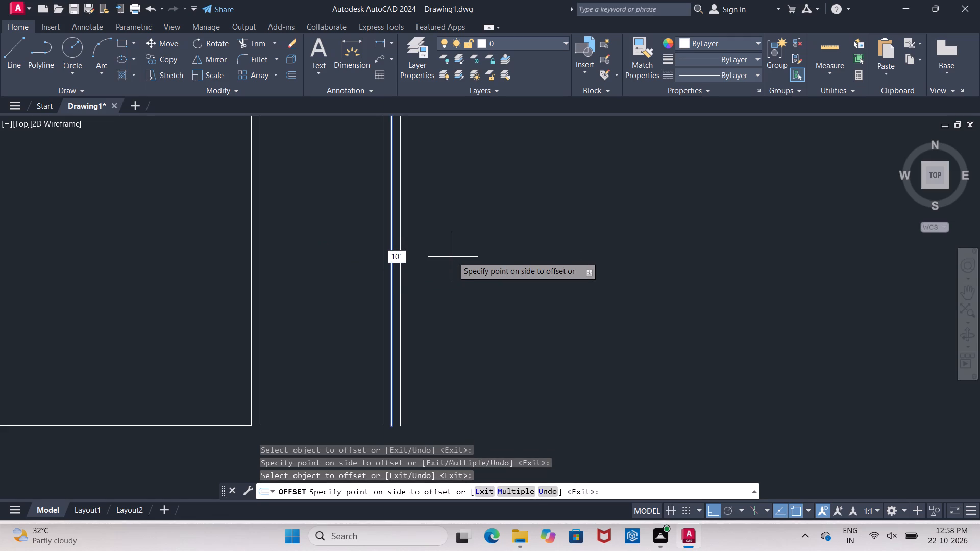
pyautogui.hotkey('shift', '"')
pyautogui.press('Return')
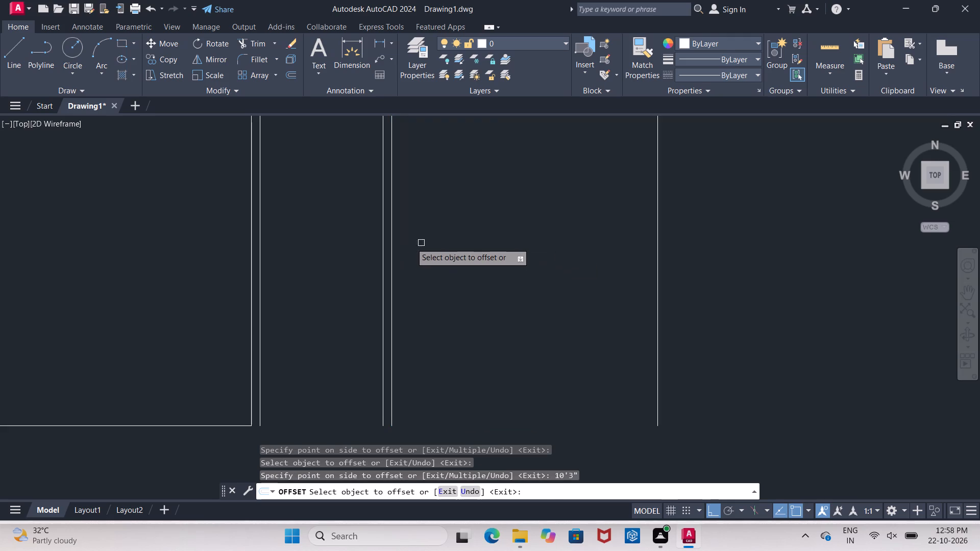
pyautogui.scroll(-1, 382, 284)
pyautogui.click(553, 272)
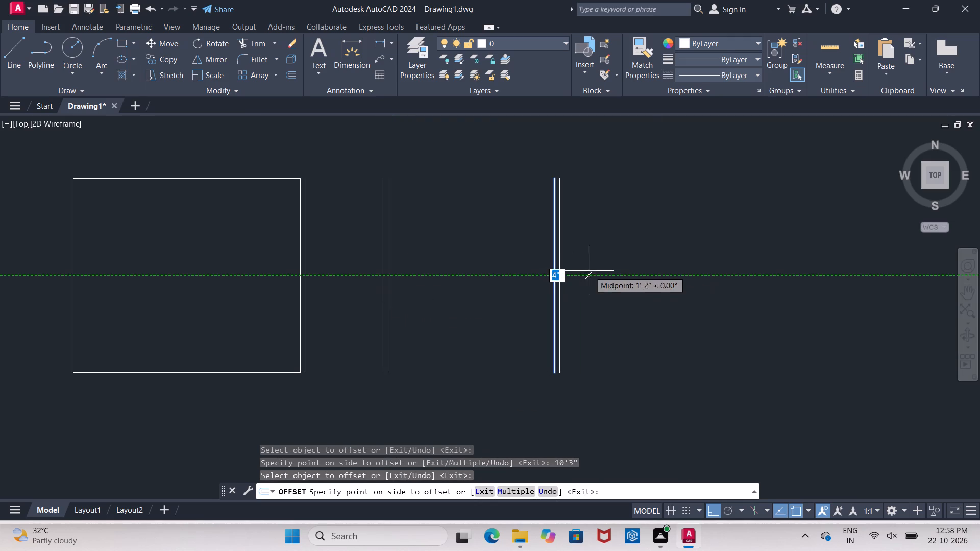
pyautogui.press('9')
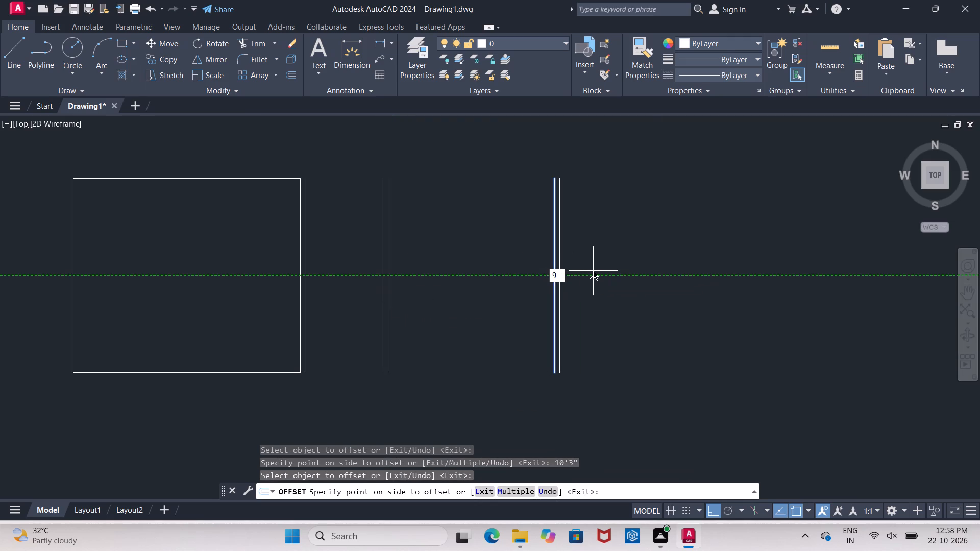
pyautogui.hotkey('shift', '"')
pyautogui.press('Return')
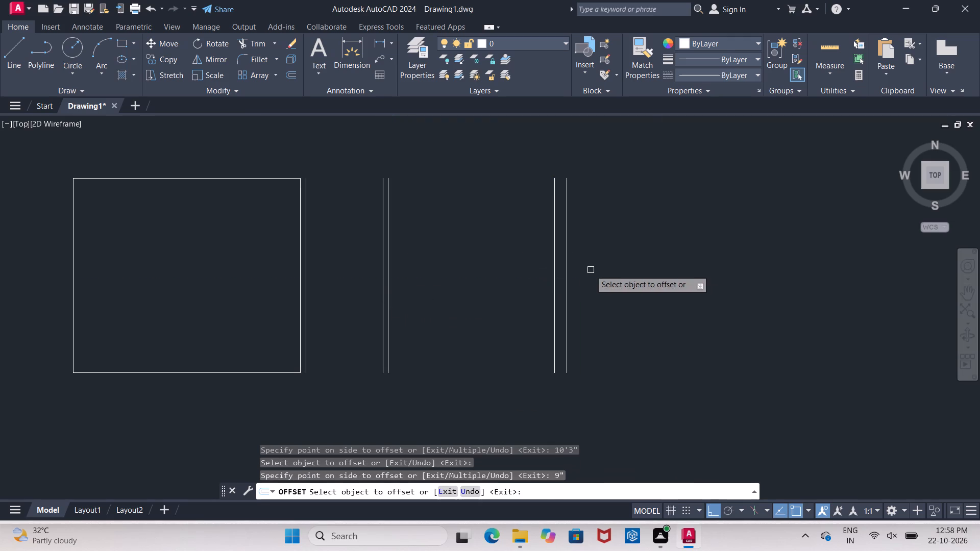
# Offset the first room's west and north lines 9" outward to form the outer walls.
pyautogui.click(71, 241)
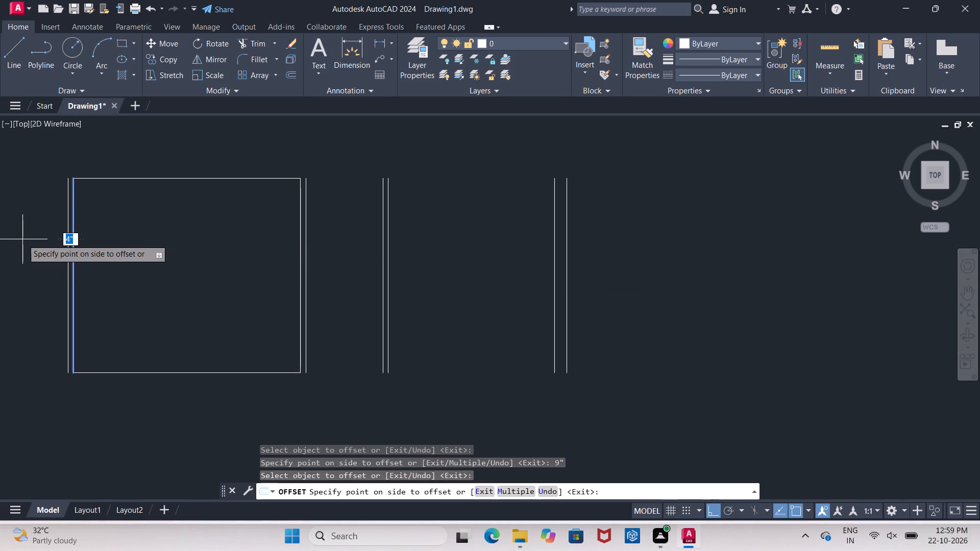
pyautogui.write('9"')
pyautogui.press('Return')
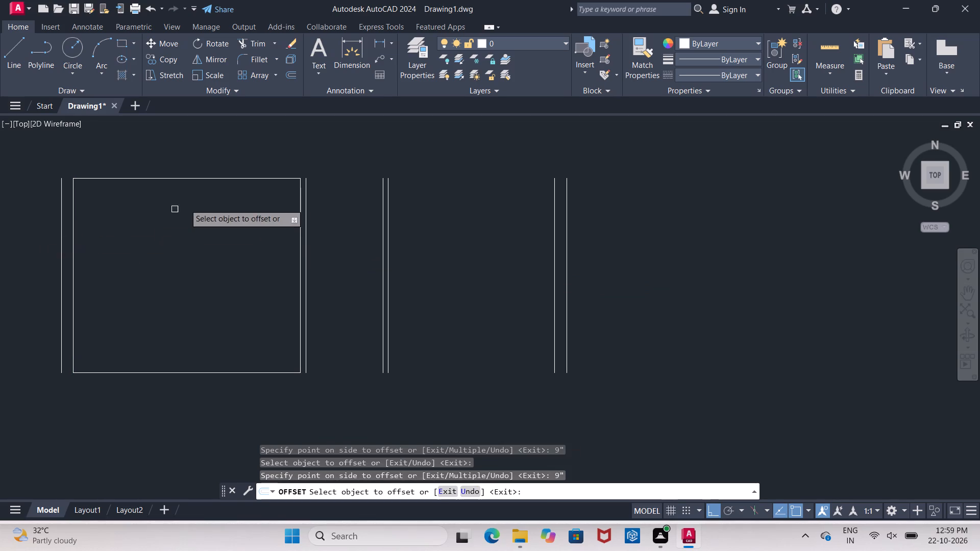
pyautogui.click(201, 180)
pyautogui.write('9"')
pyautogui.press('Return')
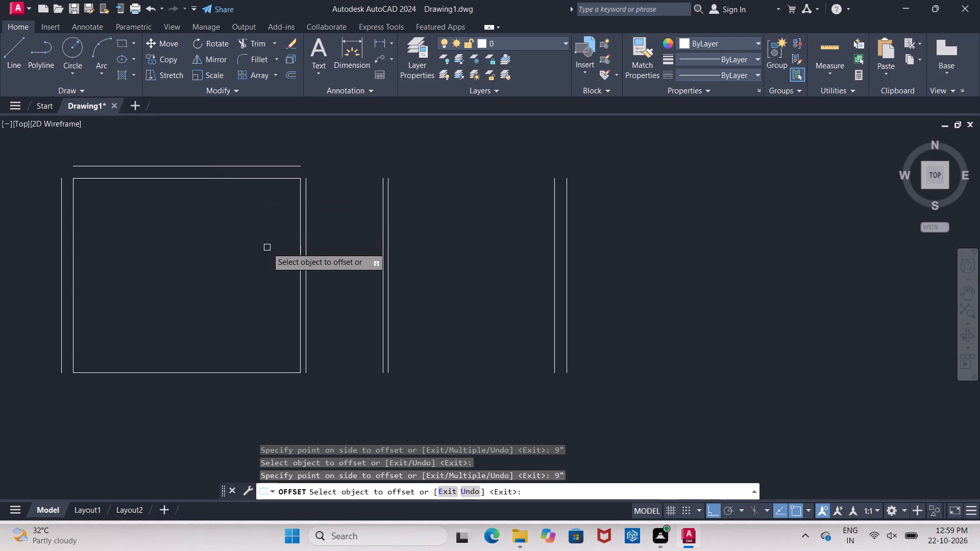
pyautogui.press('Escape')
# Offset the first room's south line 4" outward to the south.
pyautogui.scroll(-2, 296, 243)
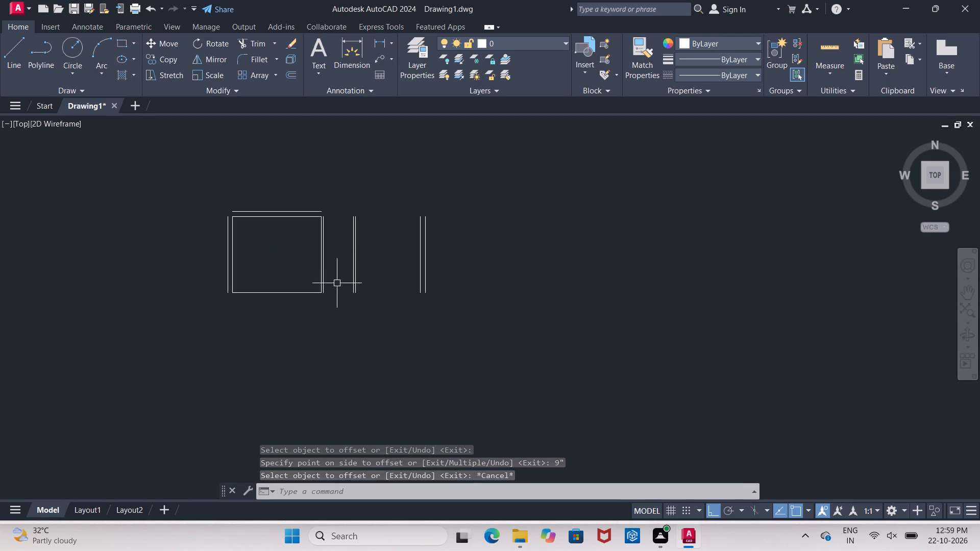
pyautogui.press('Return')
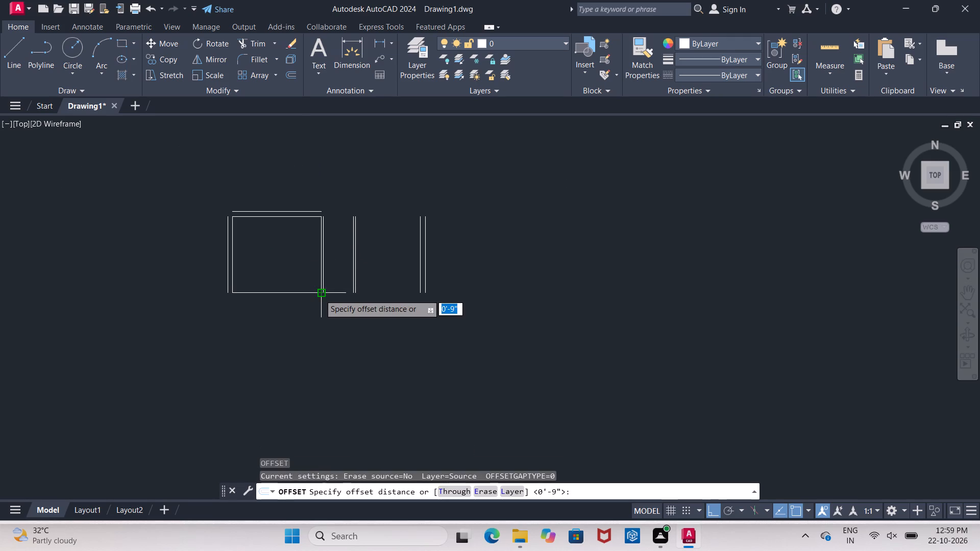
pyautogui.press('Return')
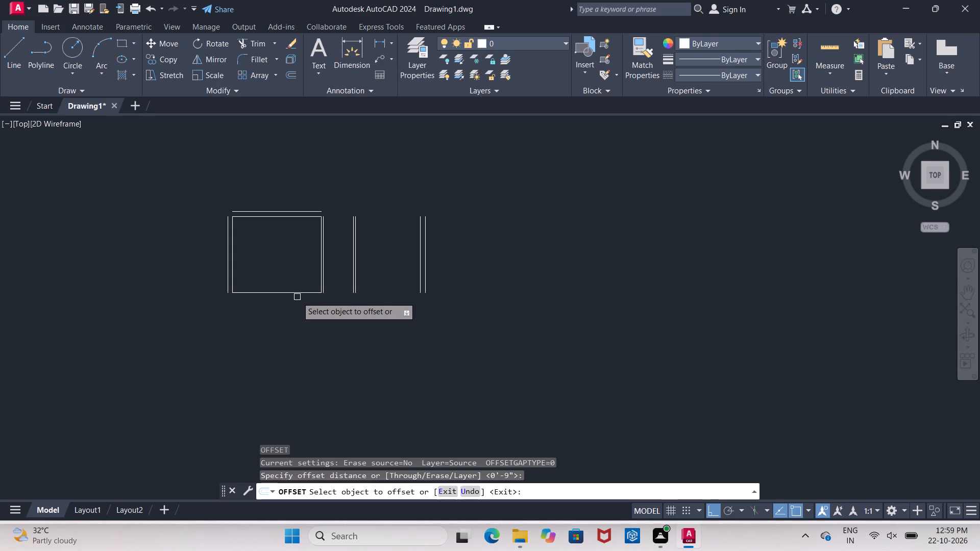
pyautogui.click(297, 292)
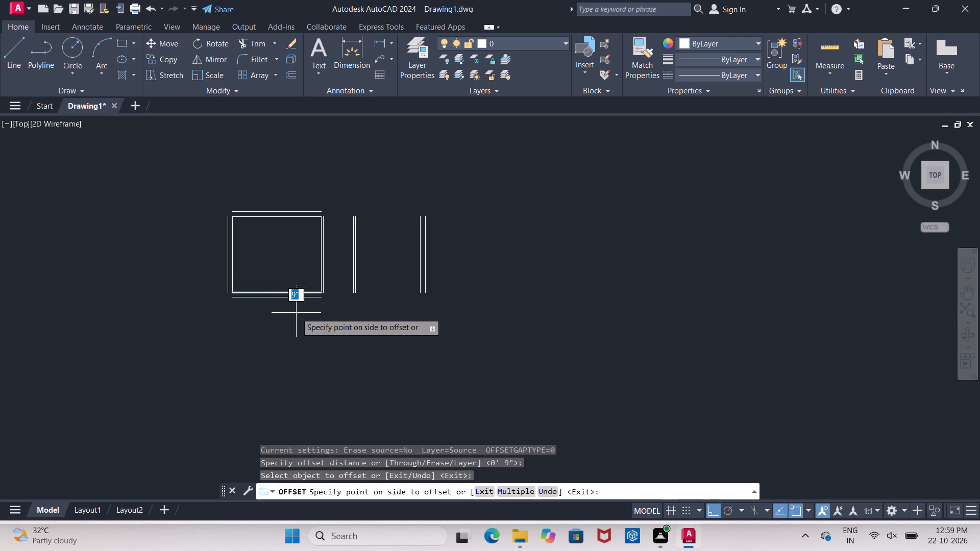
pyautogui.write('4"')
pyautogui.press('Return')
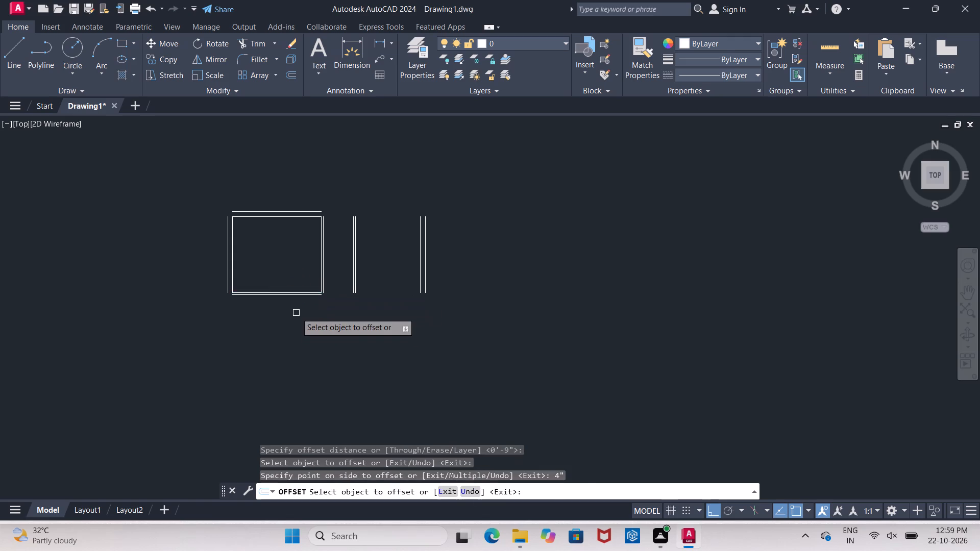
# Offset the outer south wall line 5' south, and offset the resulting line another 4" south to form a wall.
pyautogui.scroll(4, 266, 290)
pyautogui.scroll(-1, 276, 263)
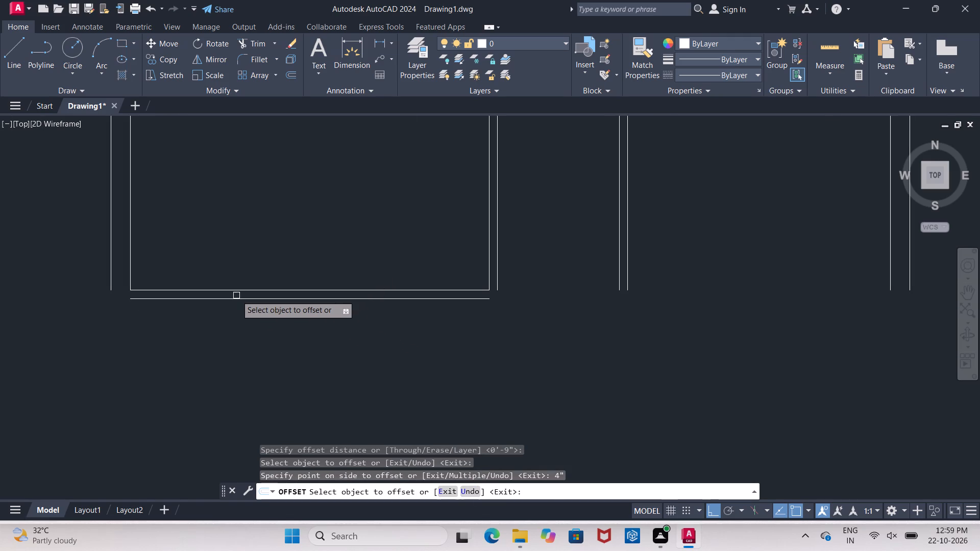
pyautogui.click(234, 298)
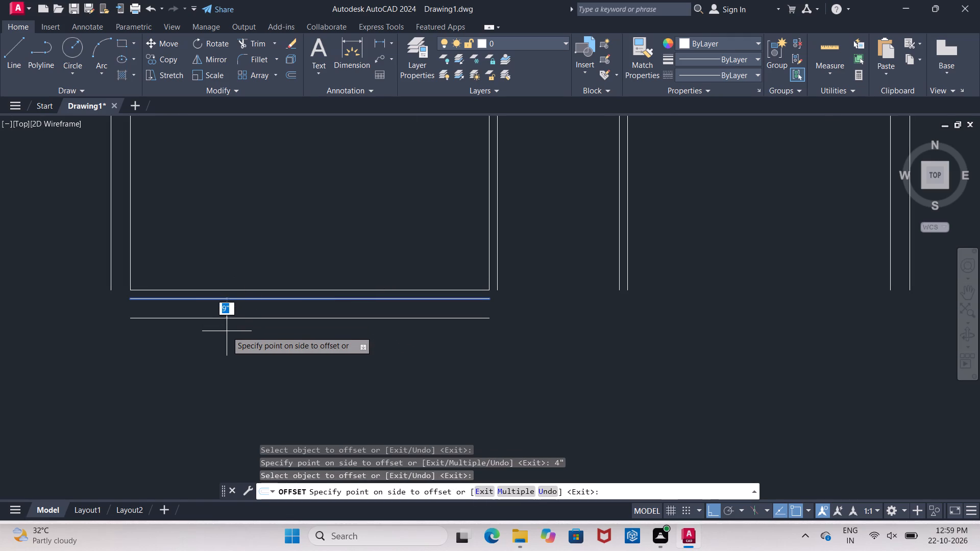
pyautogui.write("5'")
pyautogui.press('Return')
pyautogui.scroll(-1, 254, 264)
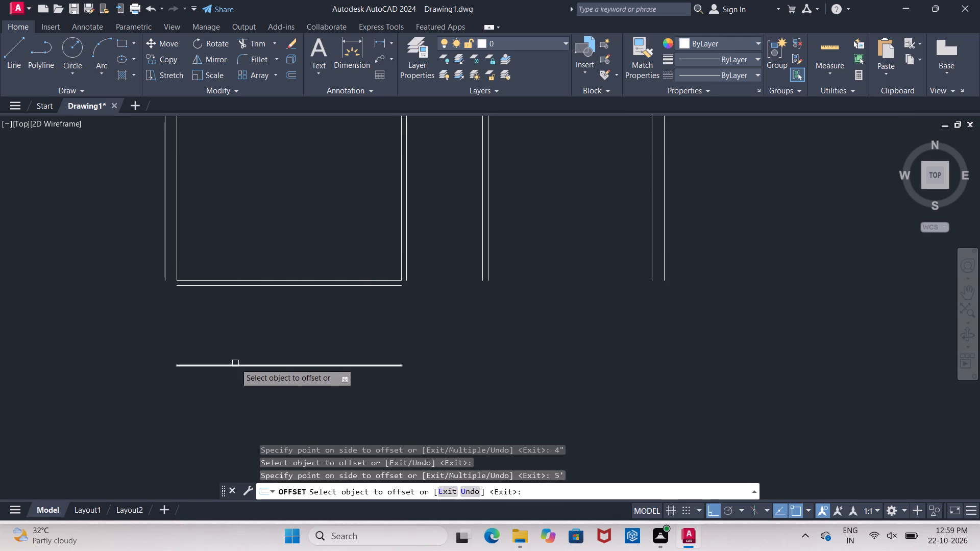
pyautogui.click(235, 363)
pyautogui.write('4"')
pyautogui.press('Return')
# Offset the southernmost line 10' further south.
pyautogui.scroll(-1, 204, 293)
pyautogui.scroll(1, 243, 347)
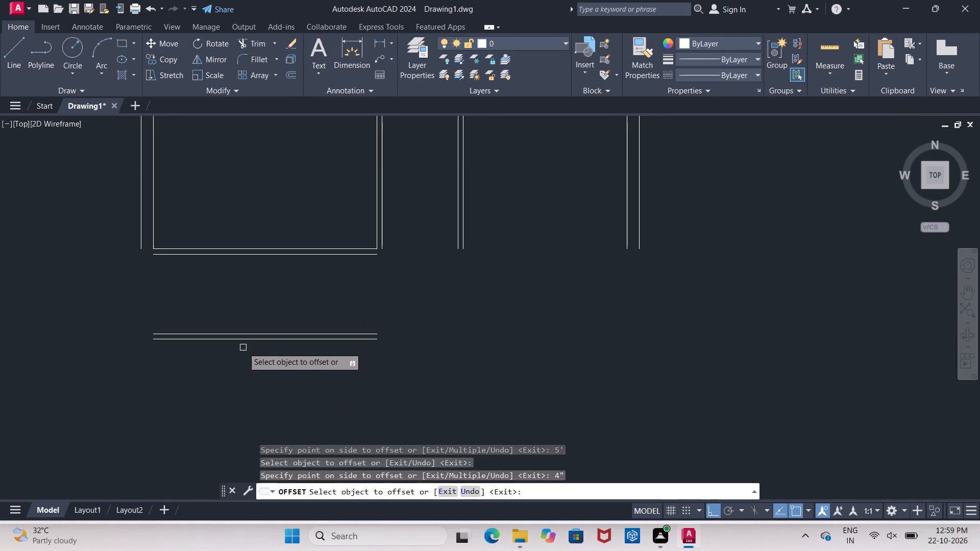
pyautogui.click(244, 338)
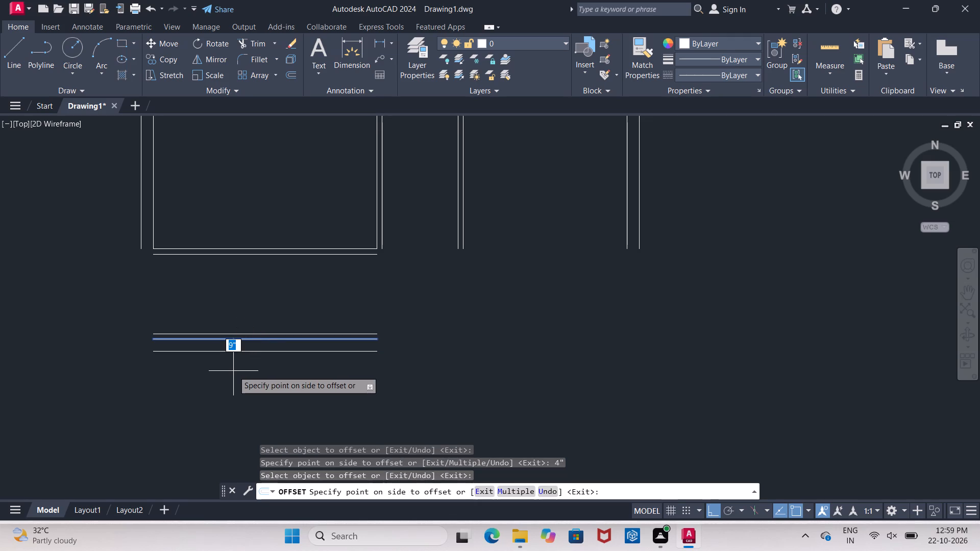
pyautogui.write("10'")
pyautogui.press('Return')
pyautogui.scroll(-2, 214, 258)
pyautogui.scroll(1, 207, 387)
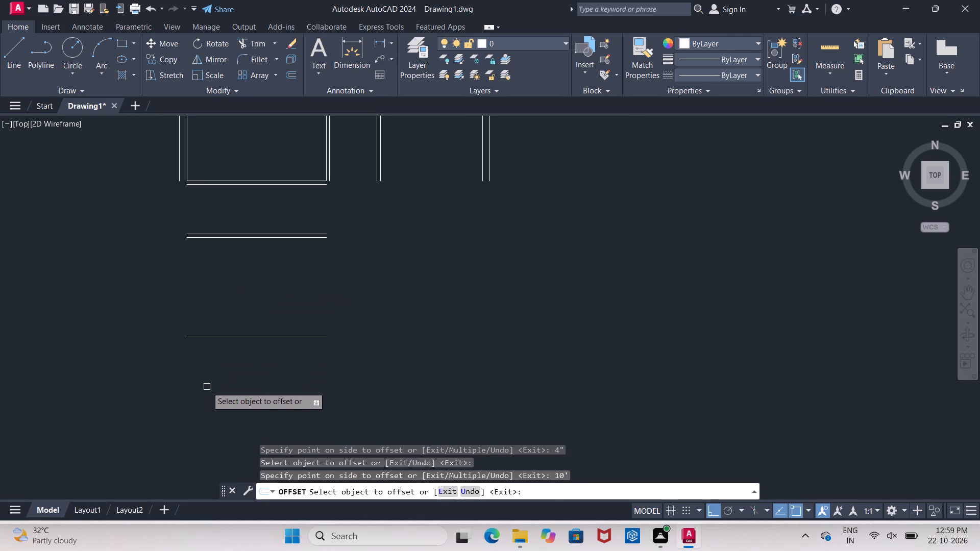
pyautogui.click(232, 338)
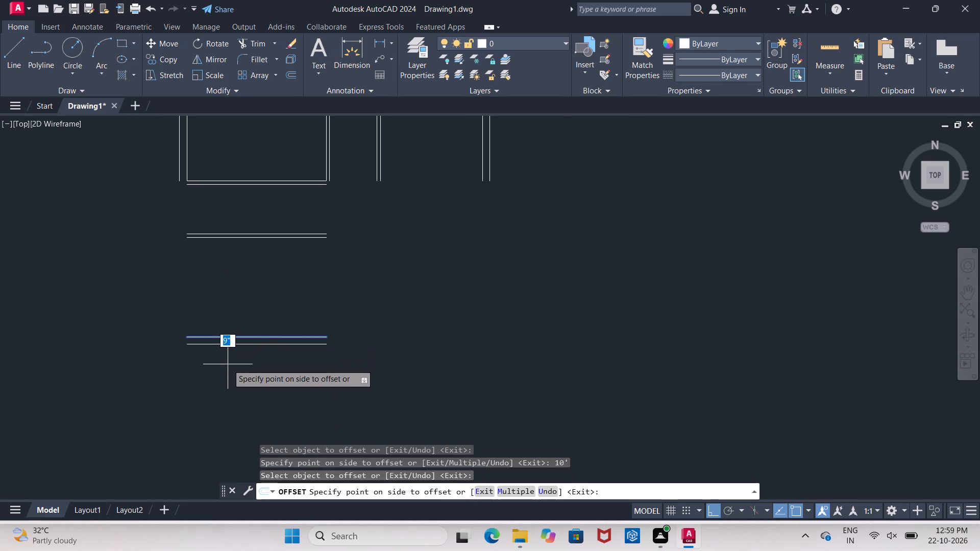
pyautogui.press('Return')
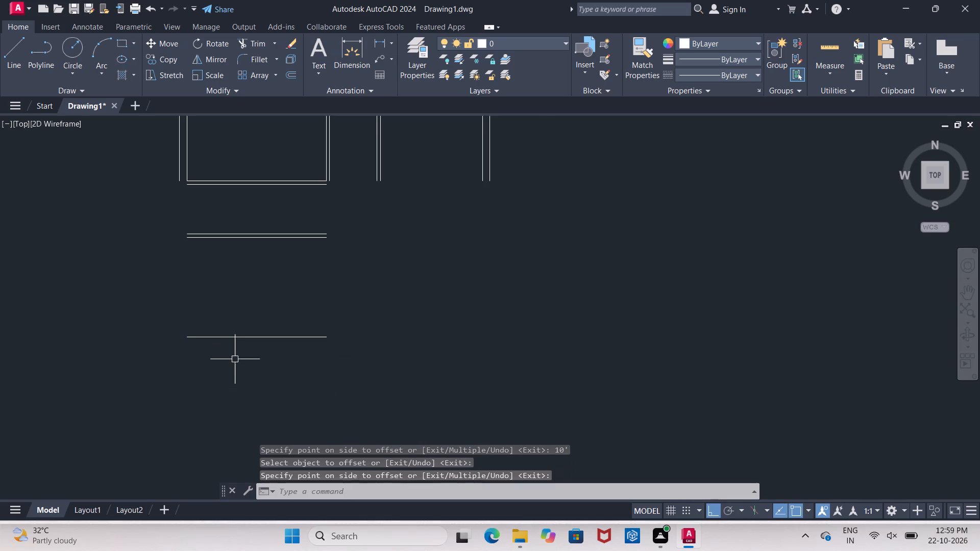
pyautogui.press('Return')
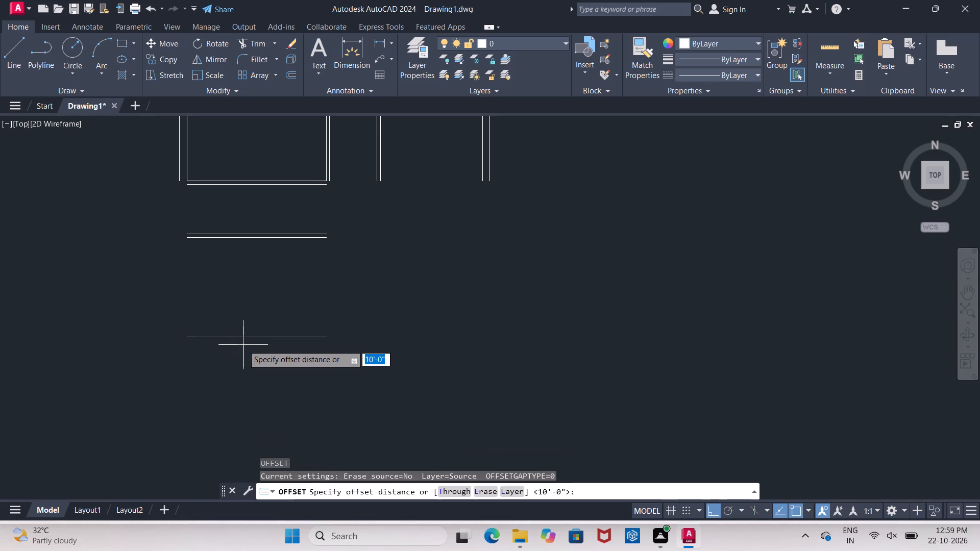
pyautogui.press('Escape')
# Offset the southernmost line 9" further south to form the outer south wall.
pyautogui.press('o')
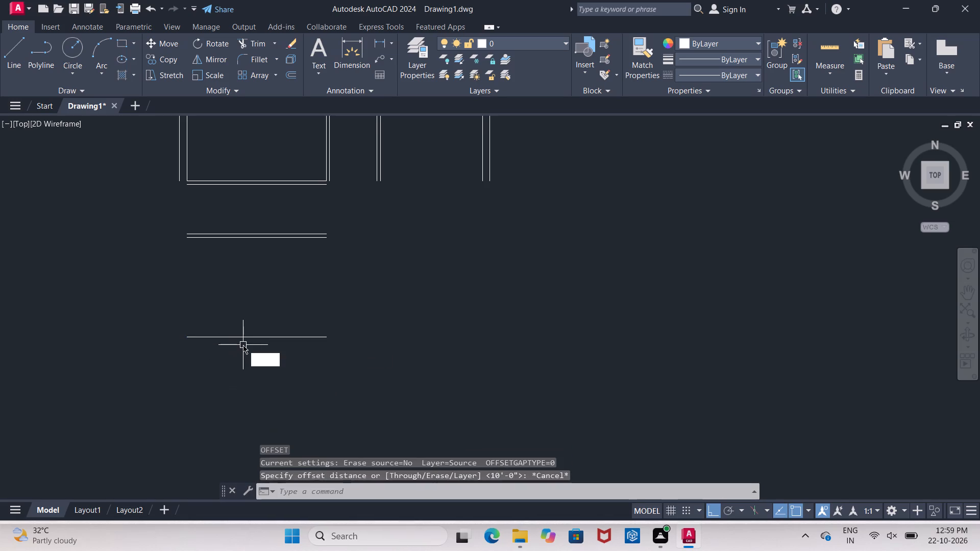
pyautogui.press('Return')
pyautogui.write('9"')
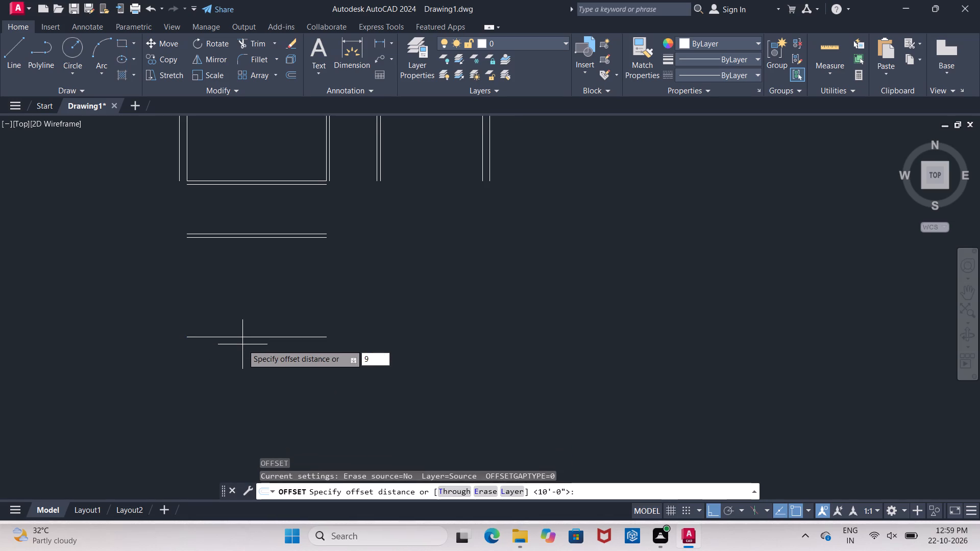
pyautogui.press('Return')
pyautogui.click(242, 338)
pyautogui.click(237, 364)
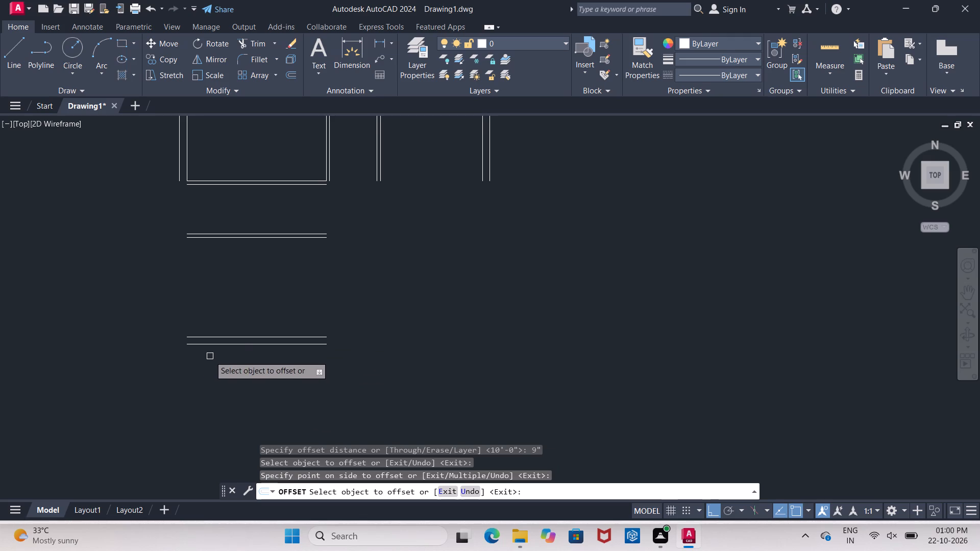
pyautogui.scroll(-1, 186, 359)
pyautogui.press('Escape')
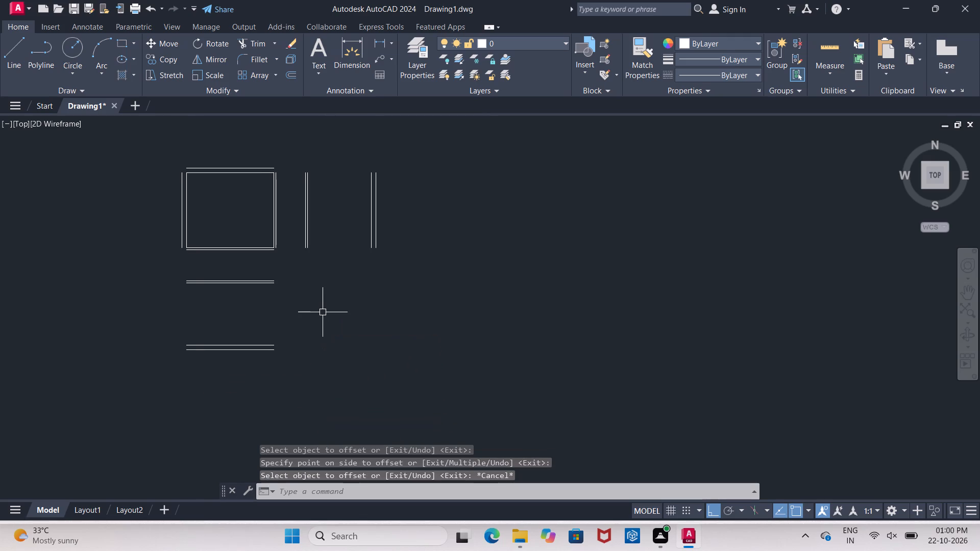
# Fillet square corners joining the outer west line to the southernmost line, and the first room's outer south line to the easternmost line.
pyautogui.press('f')
pyautogui.press('Return')
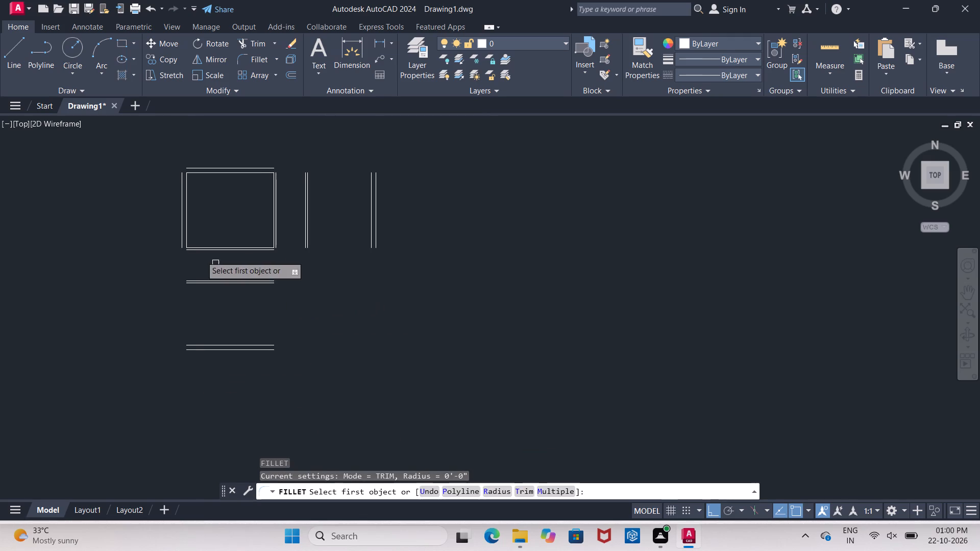
pyautogui.click(182, 237)
pyautogui.click(194, 352)
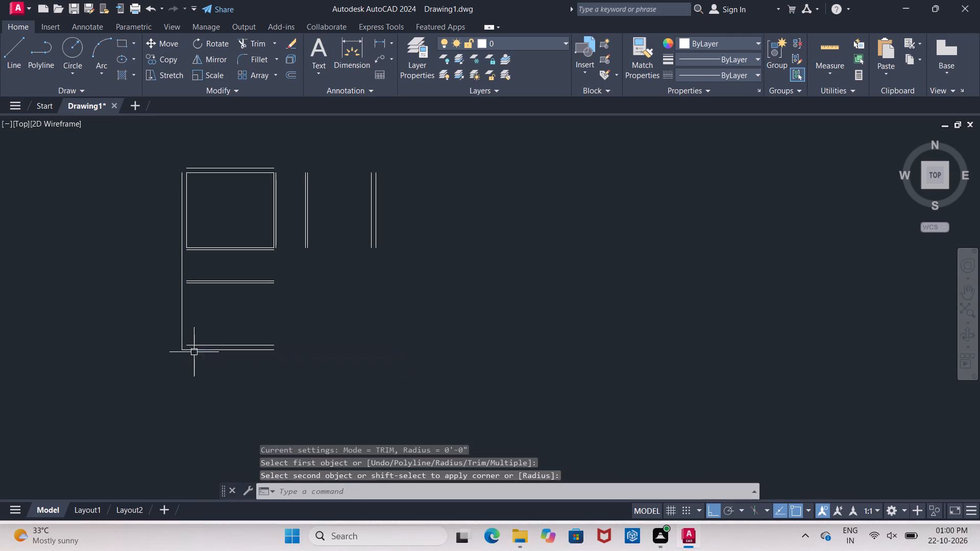
pyautogui.press('Return')
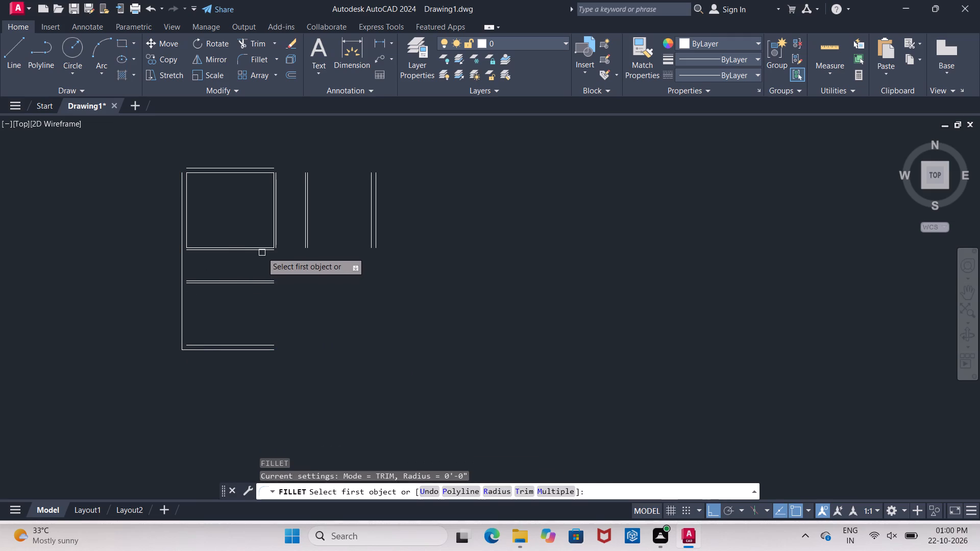
pyautogui.click(262, 252)
pyautogui.click(377, 243)
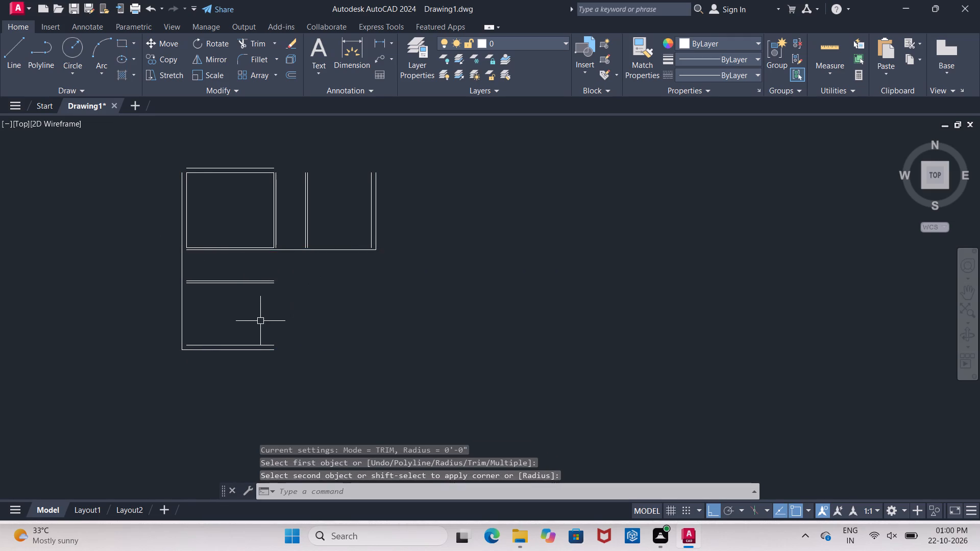
pyautogui.press('Return')
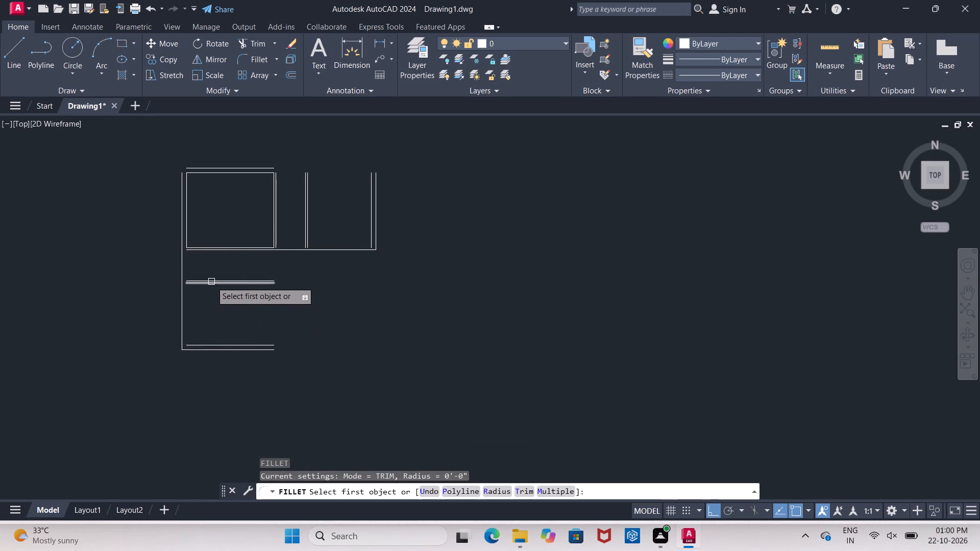
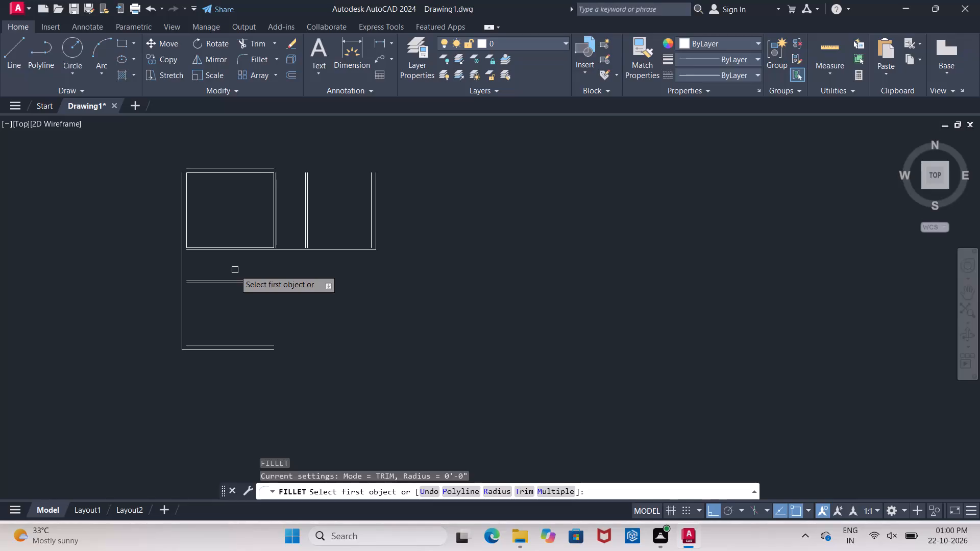
# Extend the inner west wall line south to the inner line of the southernmost wall.
pyautogui.press('Return')
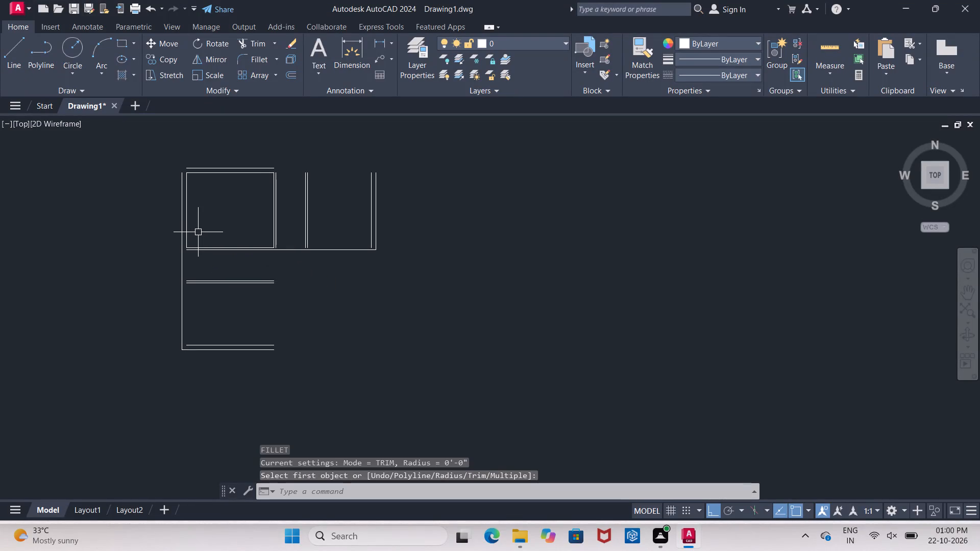
pyautogui.press('Escape')
pyautogui.press('Escape')
pyautogui.write('ex')
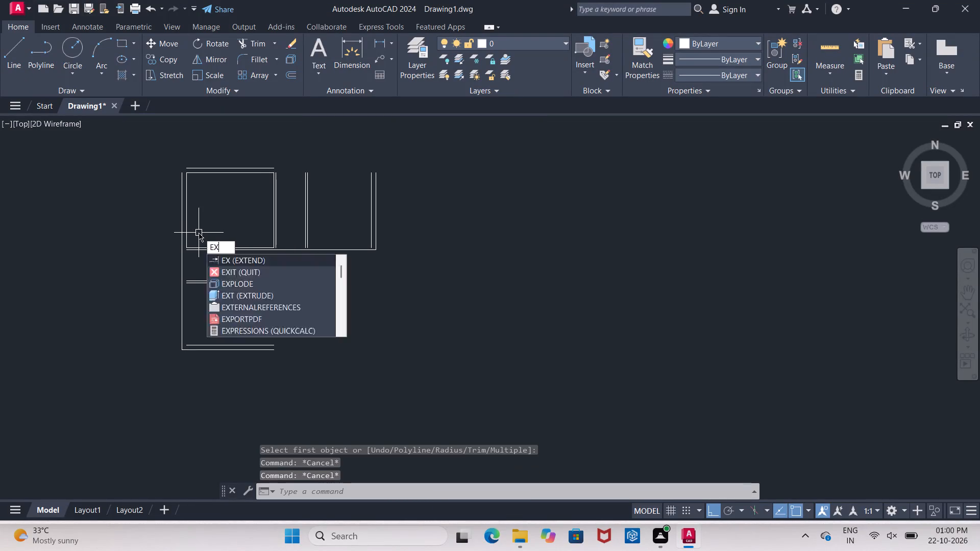
pyautogui.press('Return')
pyautogui.press('Return')
pyautogui.click(187, 230)
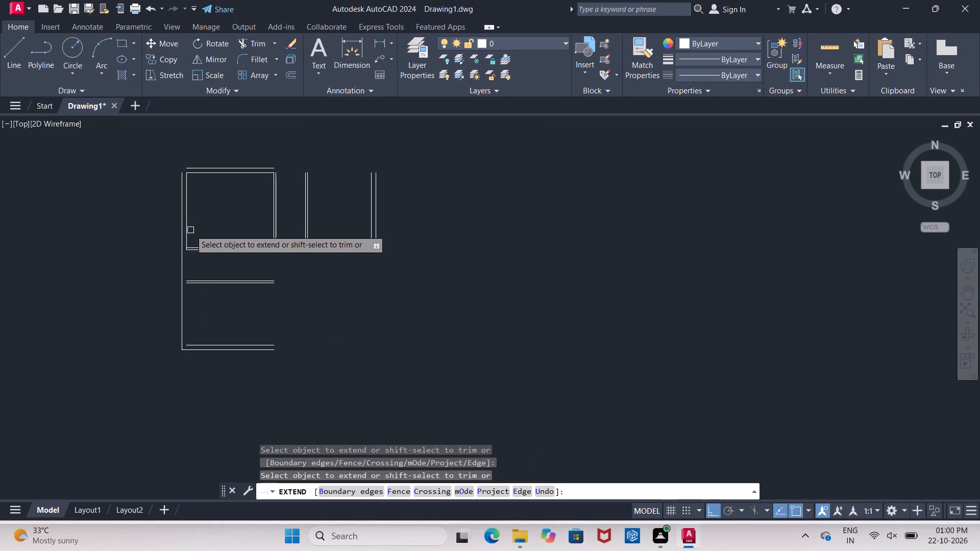
pyautogui.click(185, 232)
pyautogui.click(188, 233)
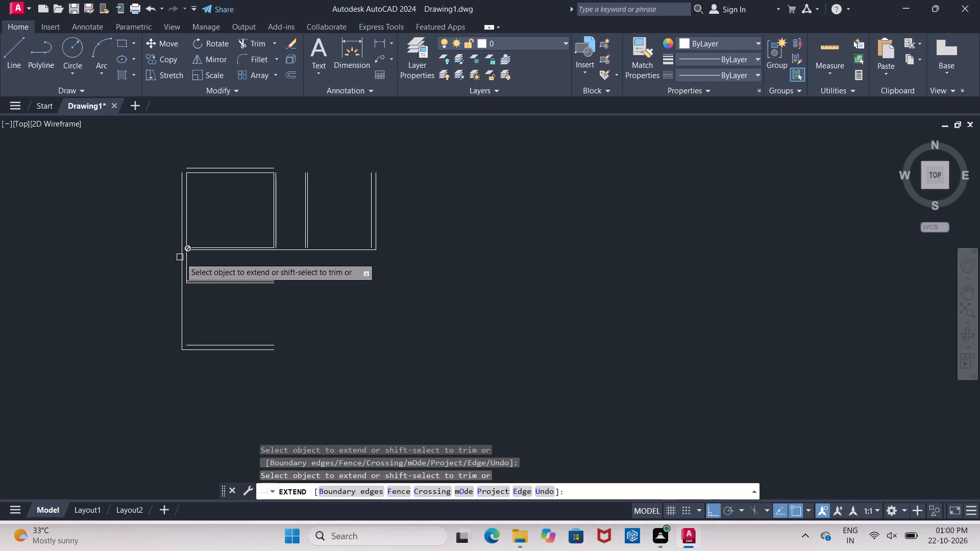
pyautogui.click(187, 262)
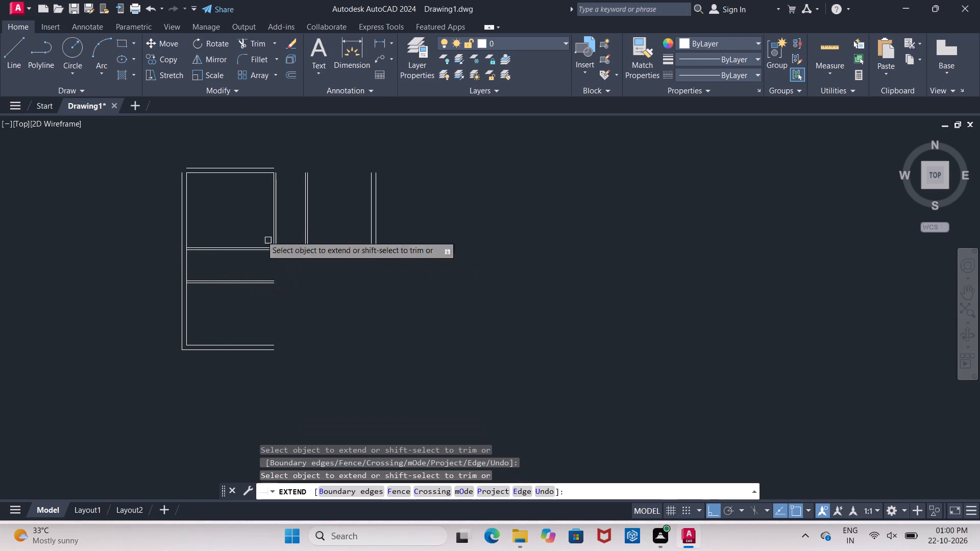
pyautogui.press('Escape')
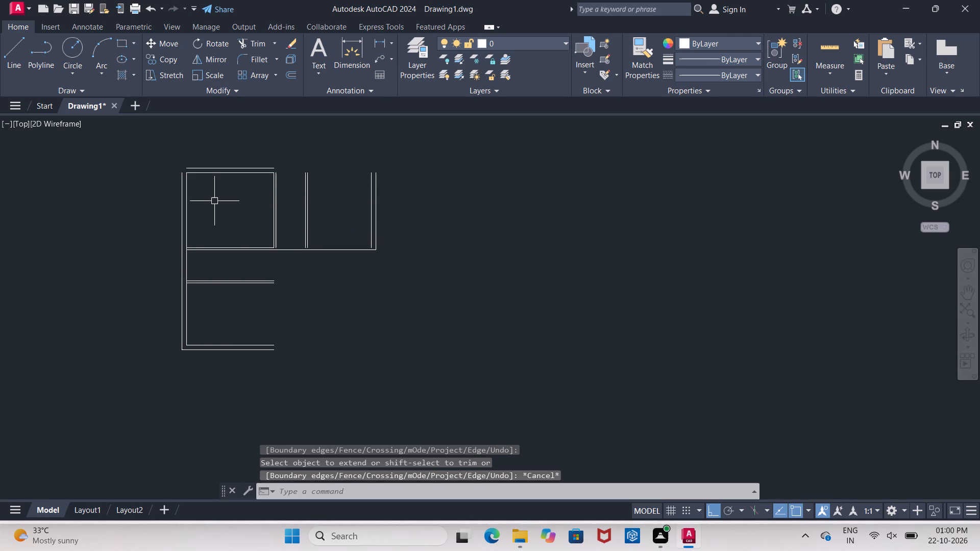
# Fillet square corners joining the outer north line to the outer west line and to the outer east line.
pyautogui.press('f')
pyautogui.press('Return')
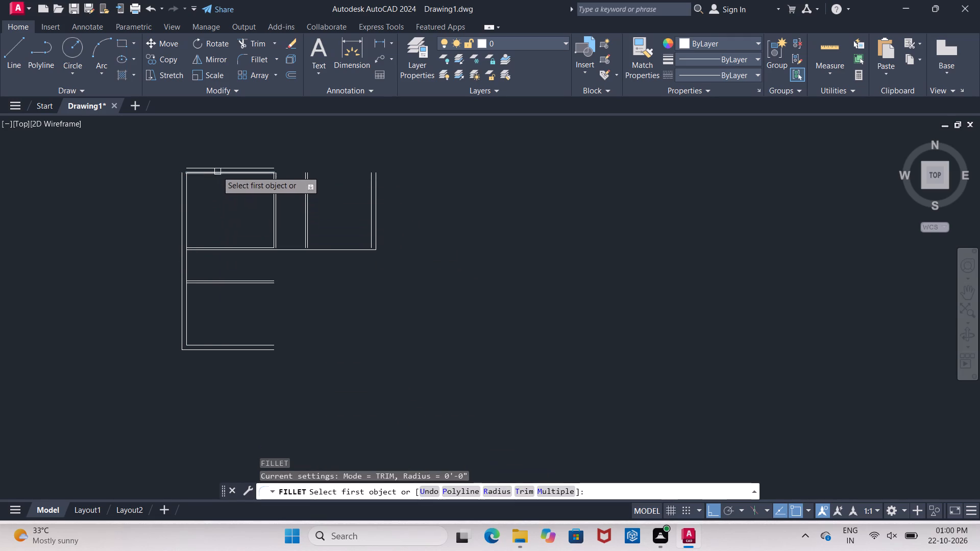
pyautogui.click(214, 167)
pyautogui.click(179, 183)
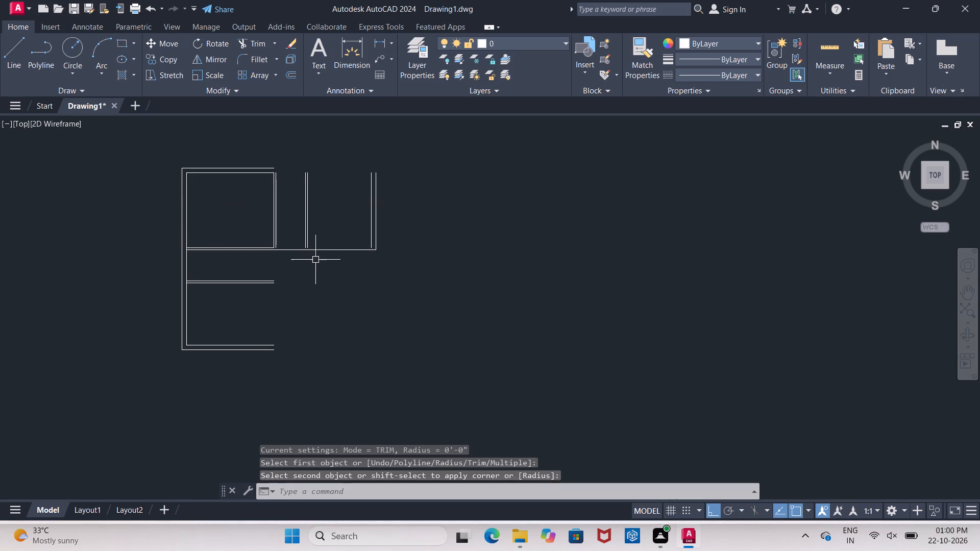
pyautogui.press('Return')
pyautogui.press('Return')
pyautogui.press('Return')
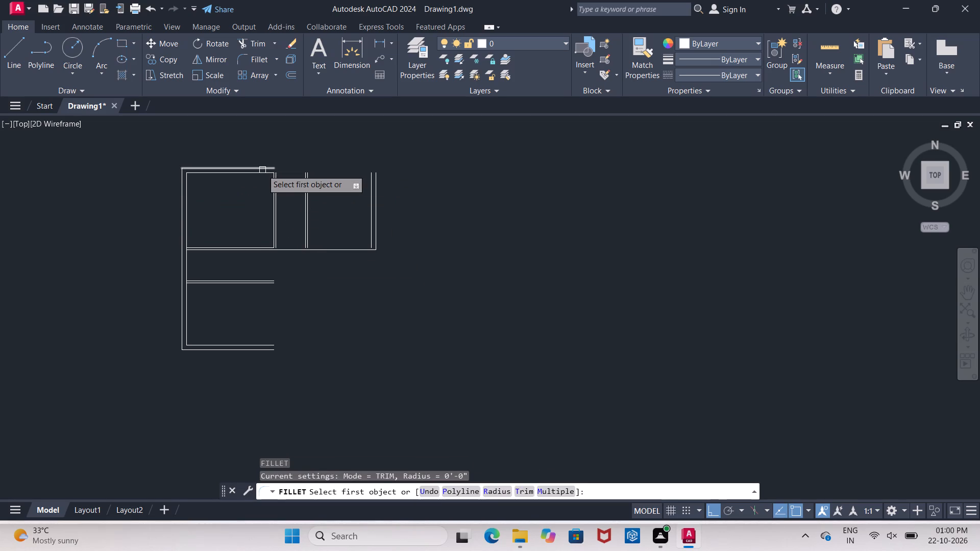
pyautogui.click(262, 170)
pyautogui.click(377, 194)
pyautogui.press('Return')
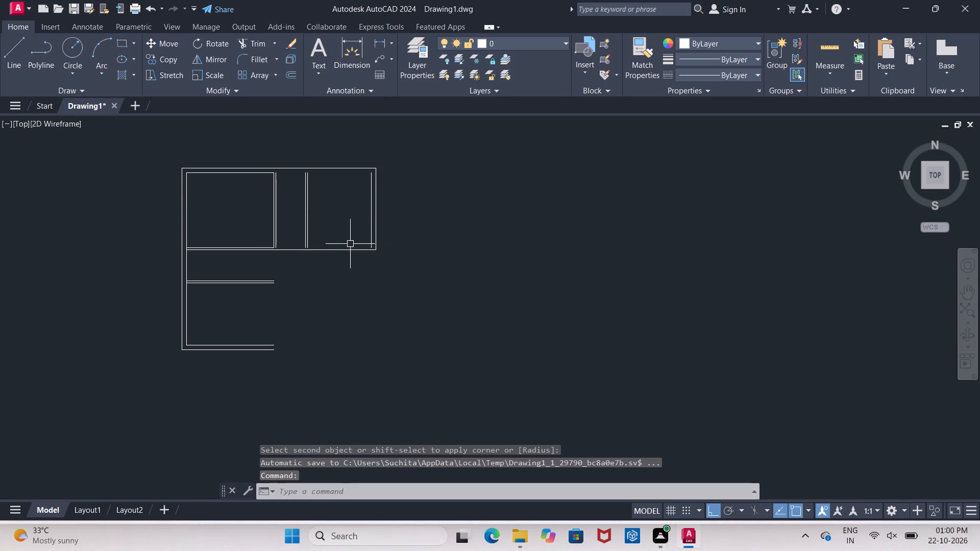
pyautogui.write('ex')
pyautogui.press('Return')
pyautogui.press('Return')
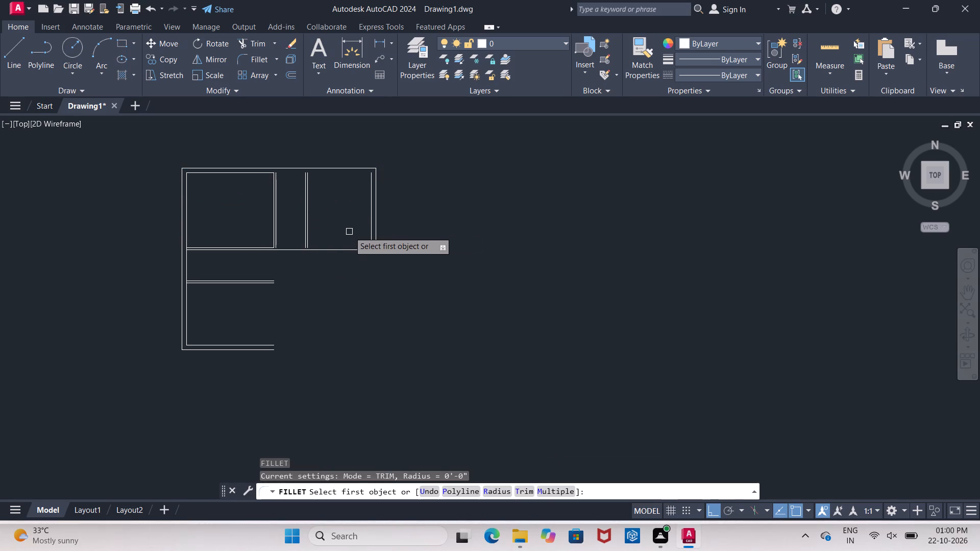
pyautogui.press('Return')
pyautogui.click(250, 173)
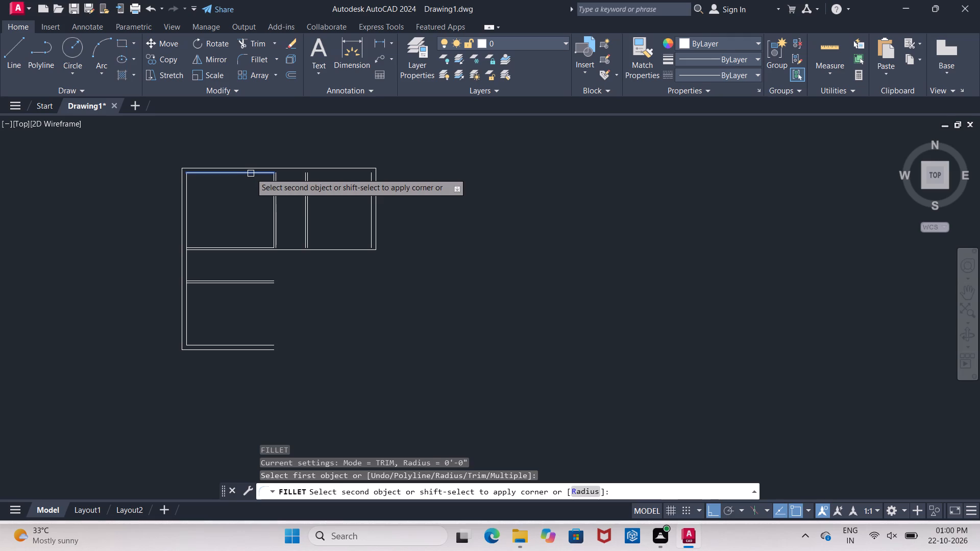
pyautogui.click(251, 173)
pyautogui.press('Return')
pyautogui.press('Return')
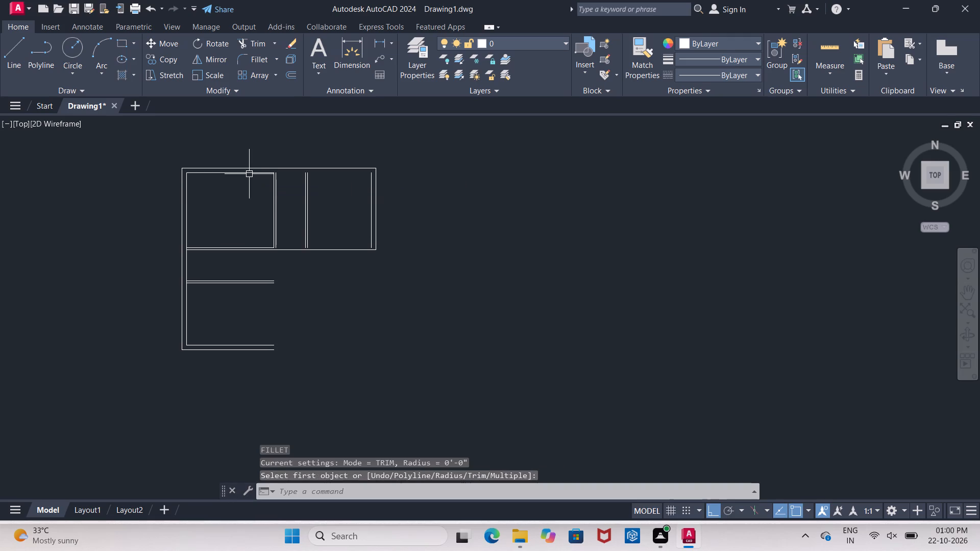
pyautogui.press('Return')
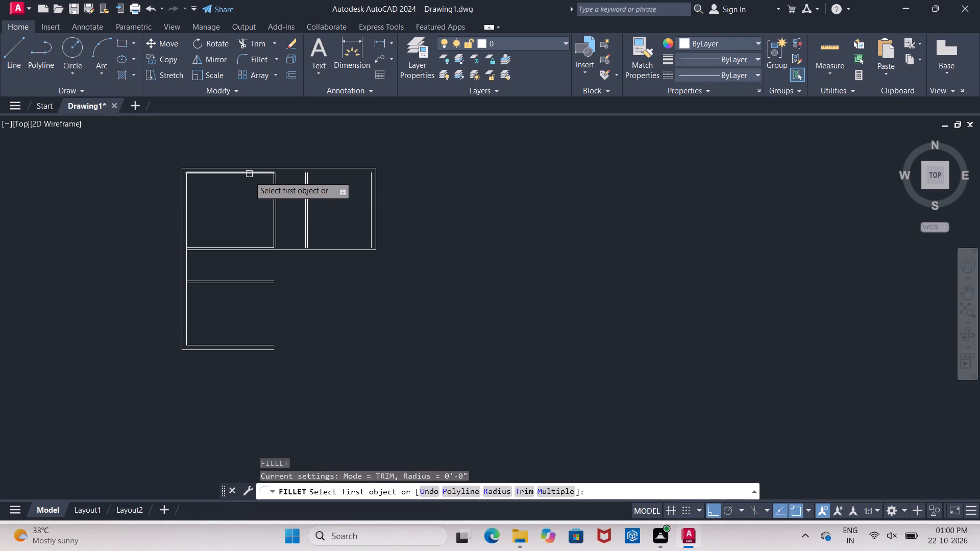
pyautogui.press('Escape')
# Extend the first room's inner north and inner south lines east to the inner east wall line.
pyautogui.write('ex')
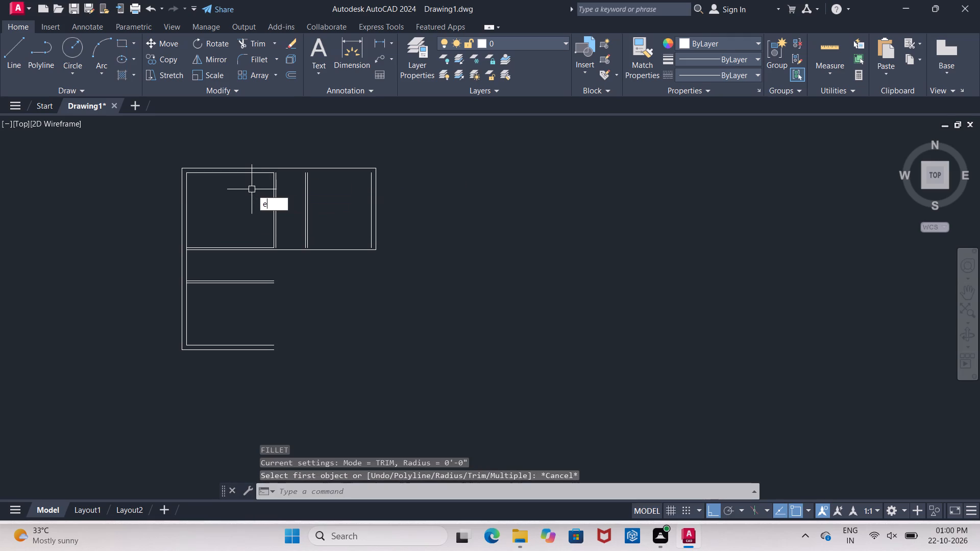
pyautogui.press('Return')
pyautogui.press('Return')
pyautogui.click(248, 175)
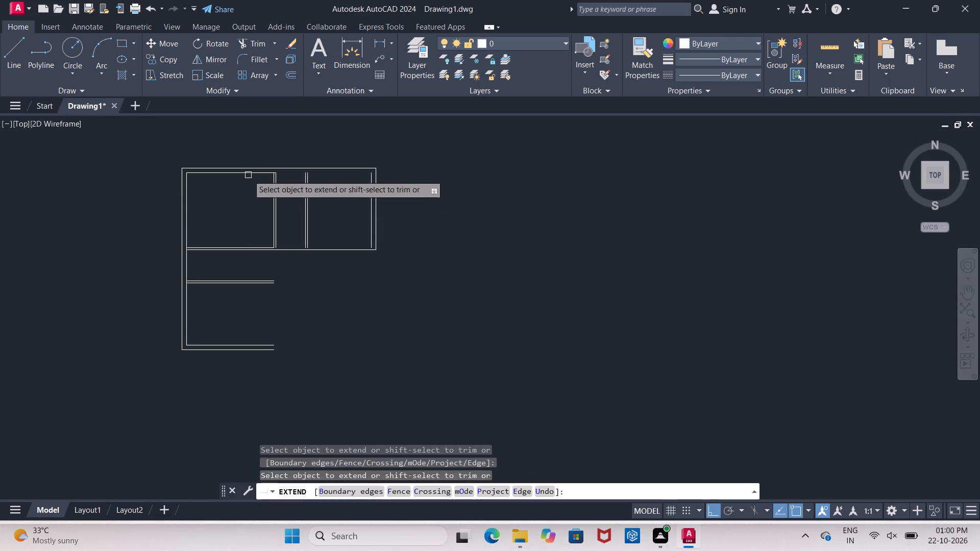
pyautogui.click(252, 172)
pyautogui.click(251, 176)
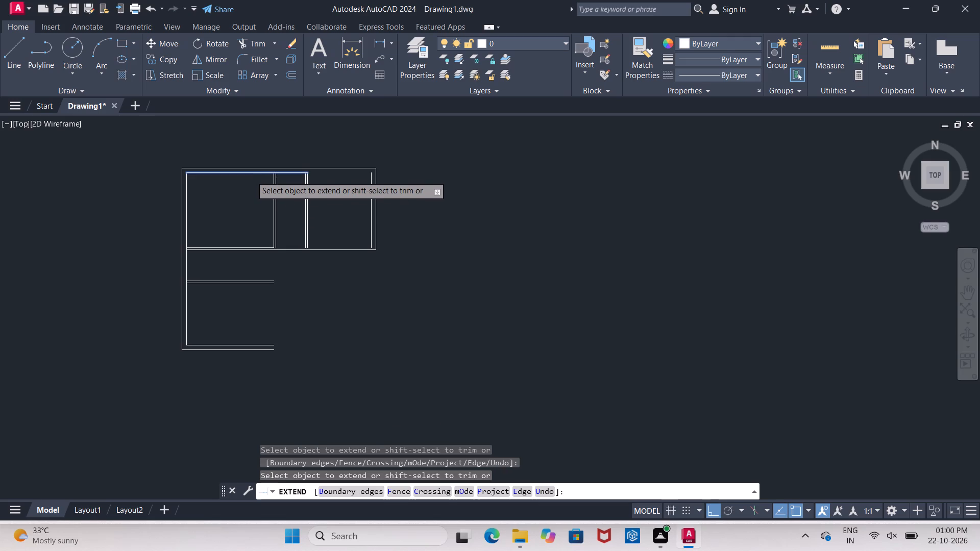
pyautogui.click(254, 175)
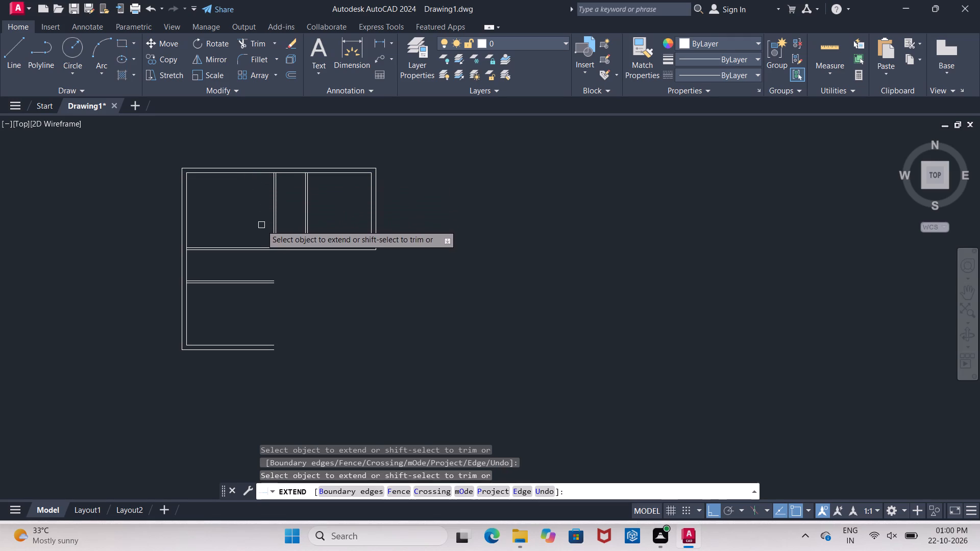
pyautogui.click(258, 245)
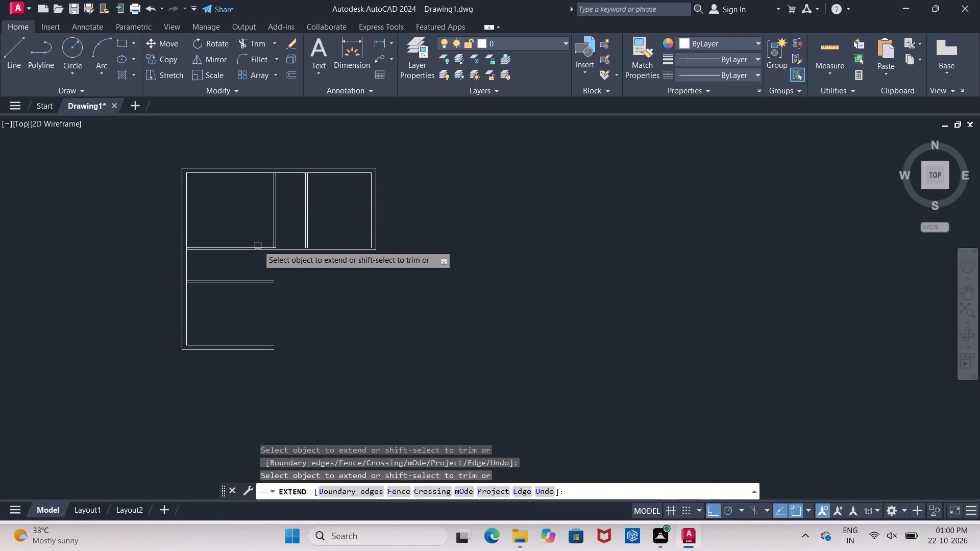
pyautogui.click(258, 246)
pyautogui.click(259, 246)
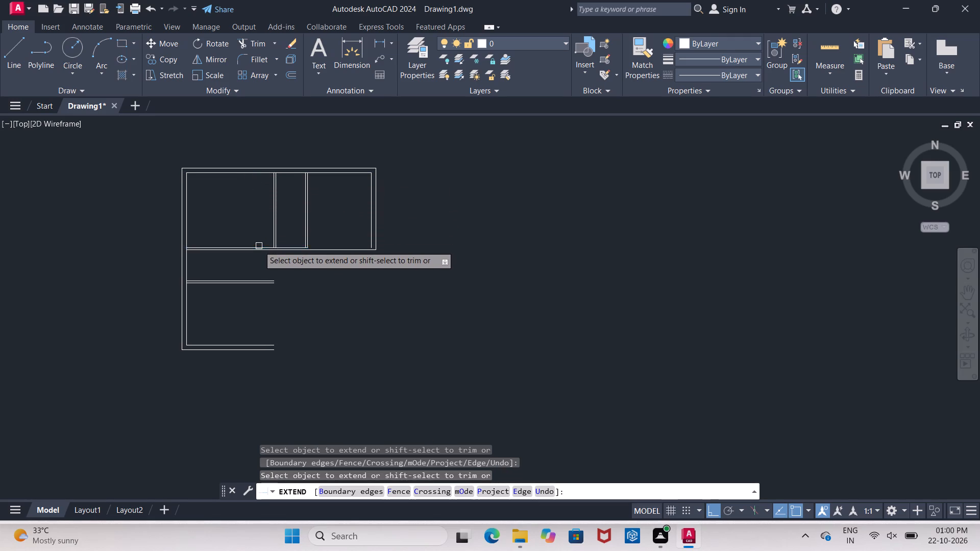
pyautogui.click(257, 246)
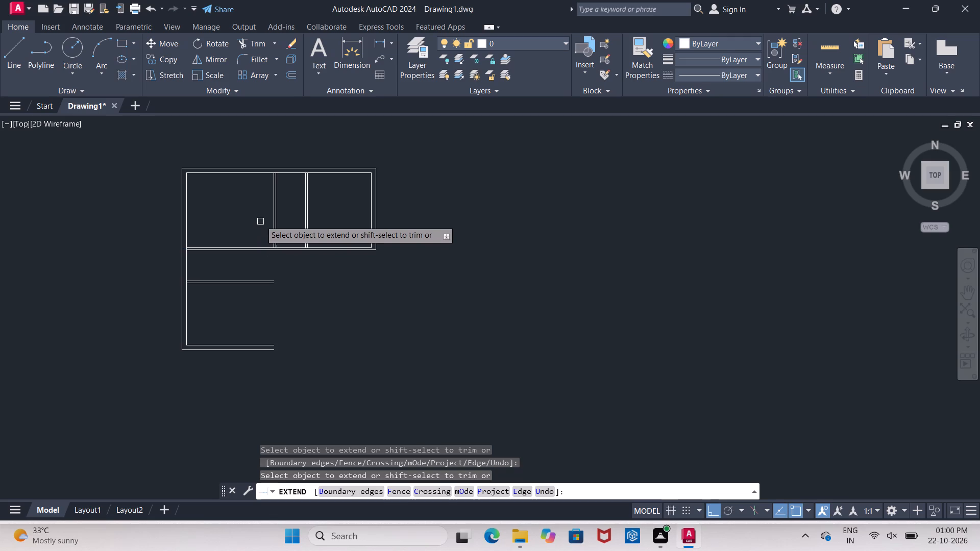
pyautogui.press('Escape')
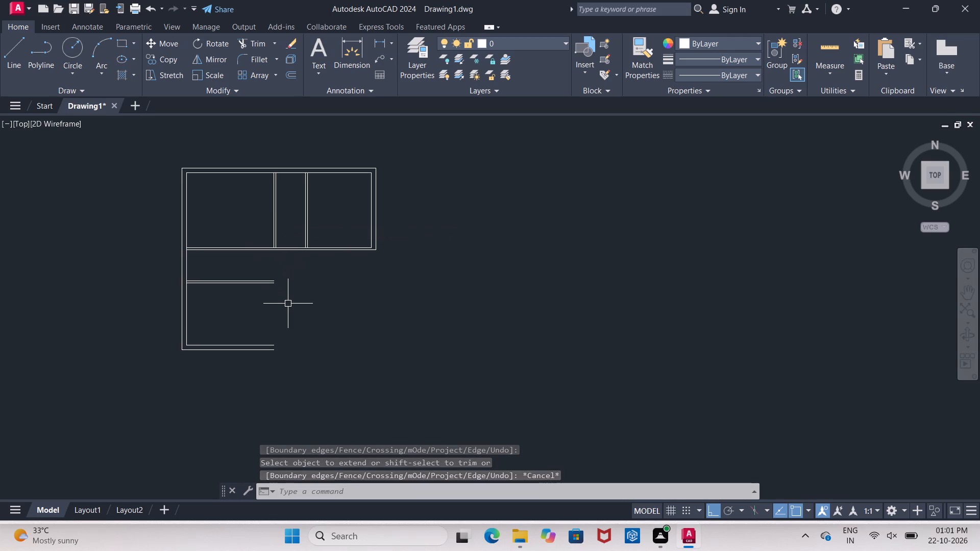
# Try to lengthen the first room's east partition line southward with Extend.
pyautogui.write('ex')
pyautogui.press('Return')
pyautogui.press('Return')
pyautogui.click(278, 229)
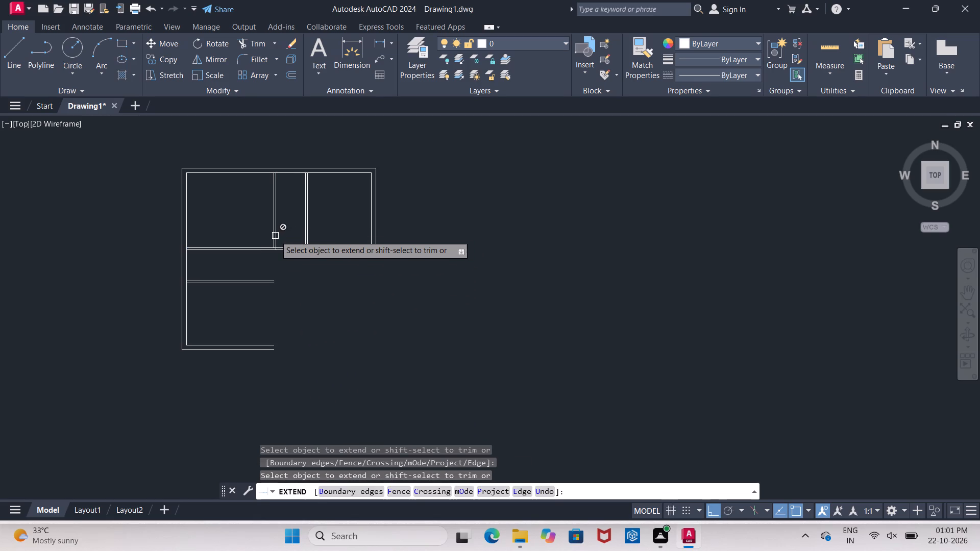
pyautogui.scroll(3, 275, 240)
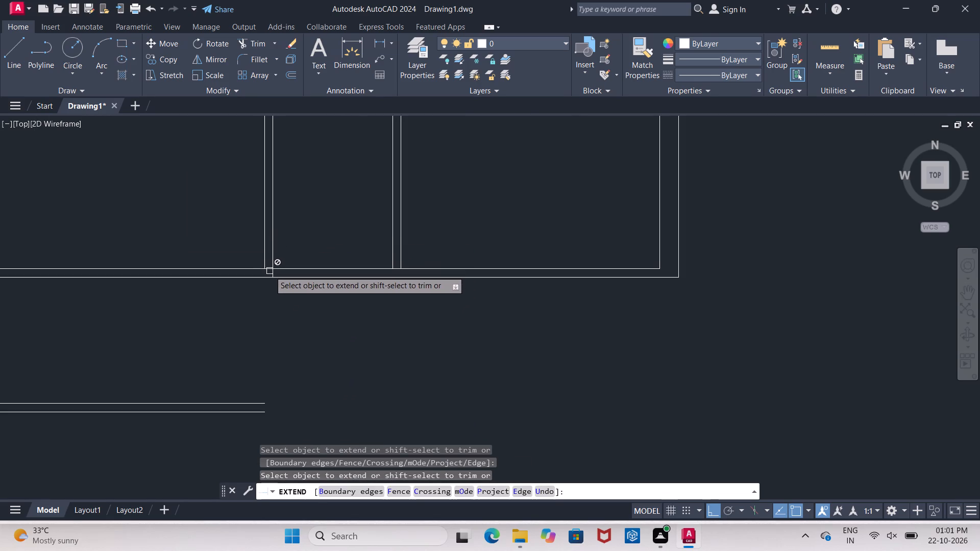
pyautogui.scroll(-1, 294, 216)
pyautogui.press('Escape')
# Stretch the south end of the first room's outer east partition line down to the southernmost wall line.
pyautogui.click(281, 231)
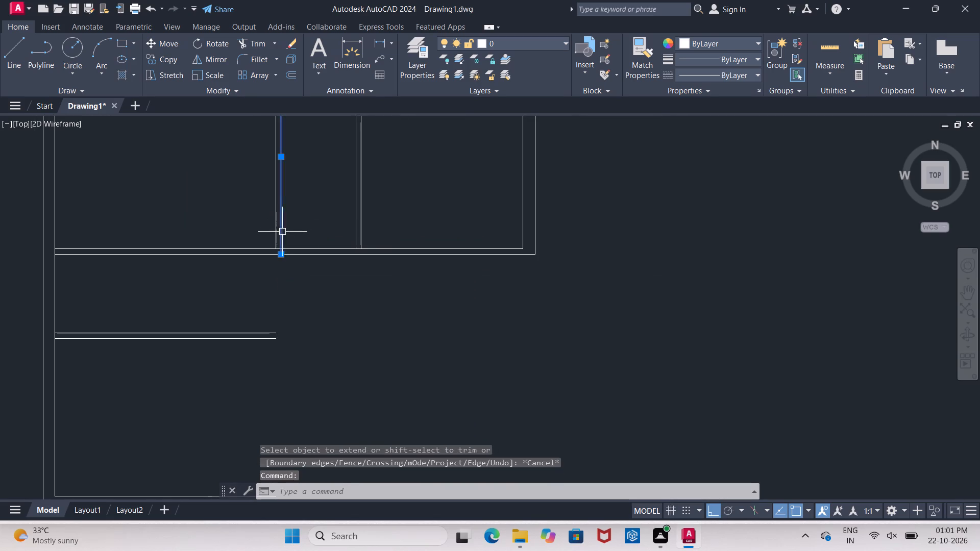
pyautogui.click(279, 254)
pyautogui.scroll(-3, 280, 252)
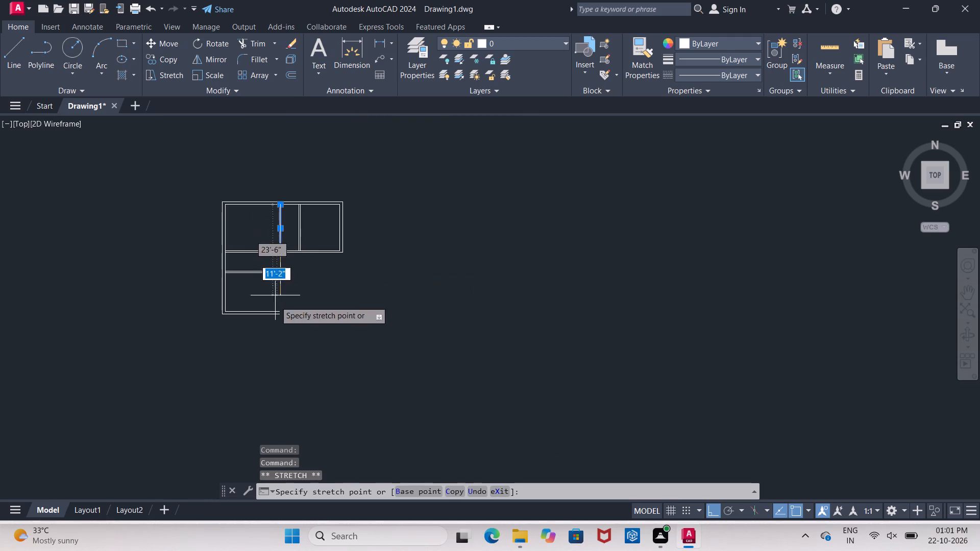
pyautogui.scroll(4, 275, 304)
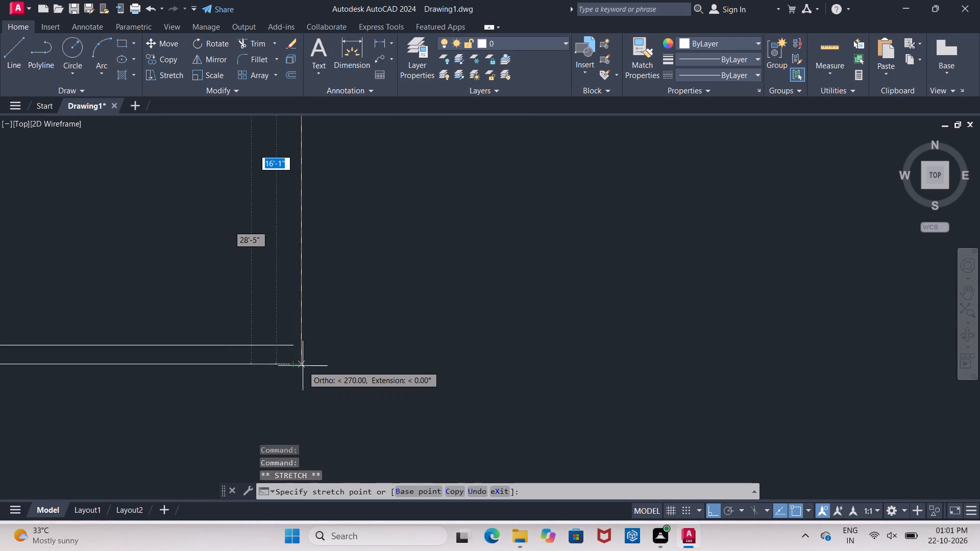
pyautogui.click(303, 366)
pyautogui.press('Escape')
pyautogui.scroll(-4, 366, 330)
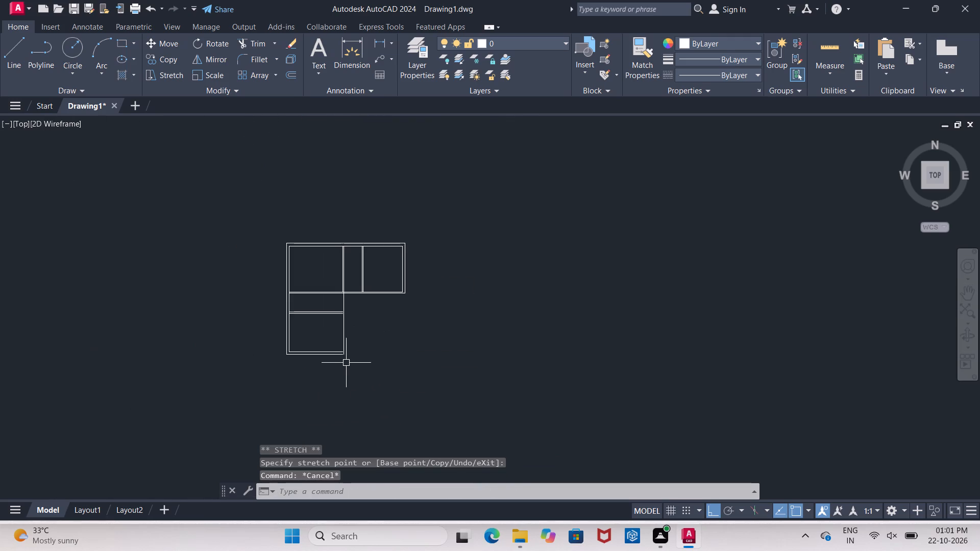
# Stretch the south end of the first room's inner east partition line to the endpoint of the southernmost line.
pyautogui.scroll(2, 349, 354)
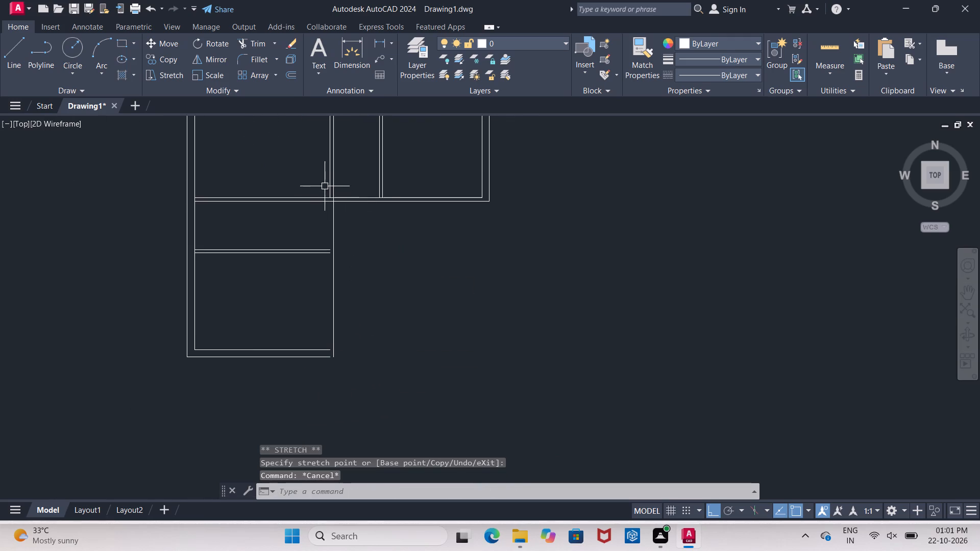
pyautogui.click(329, 186)
pyautogui.click(328, 197)
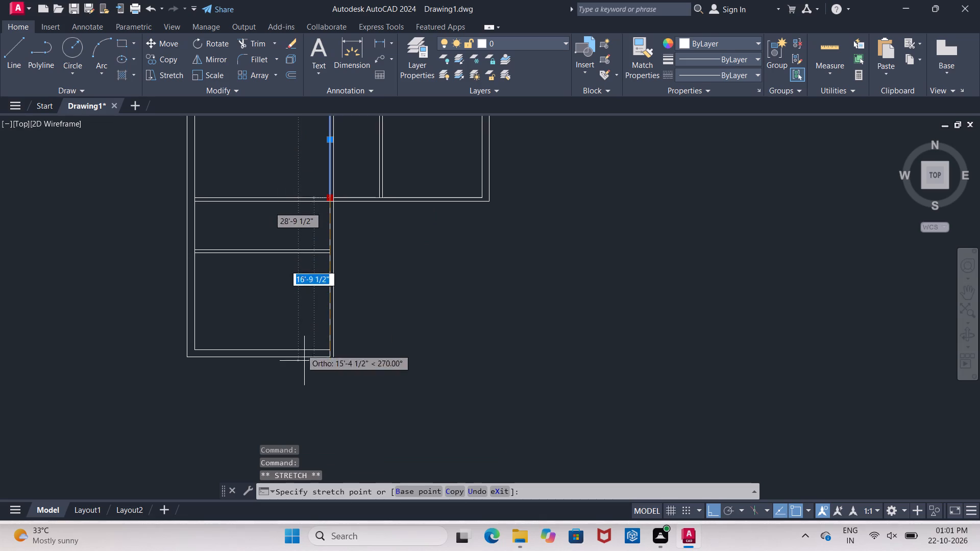
pyautogui.scroll(4, 320, 360)
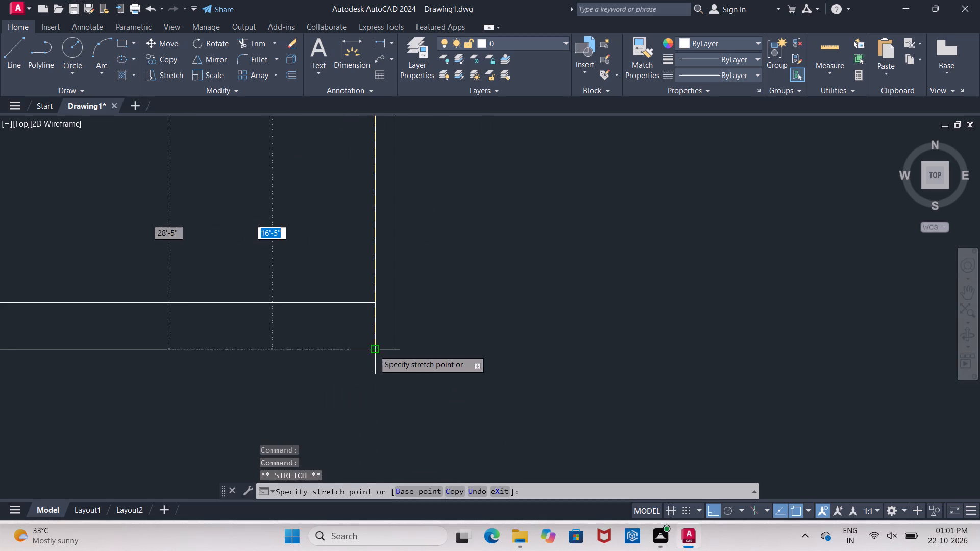
pyautogui.click(375, 350)
pyautogui.press('Escape')
# Offset the northeast room's outer south wall line 23' south, and offset that copy another 4" south to form a partition.
pyautogui.scroll(-4, 292, 249)
pyautogui.scroll(-1, 319, 307)
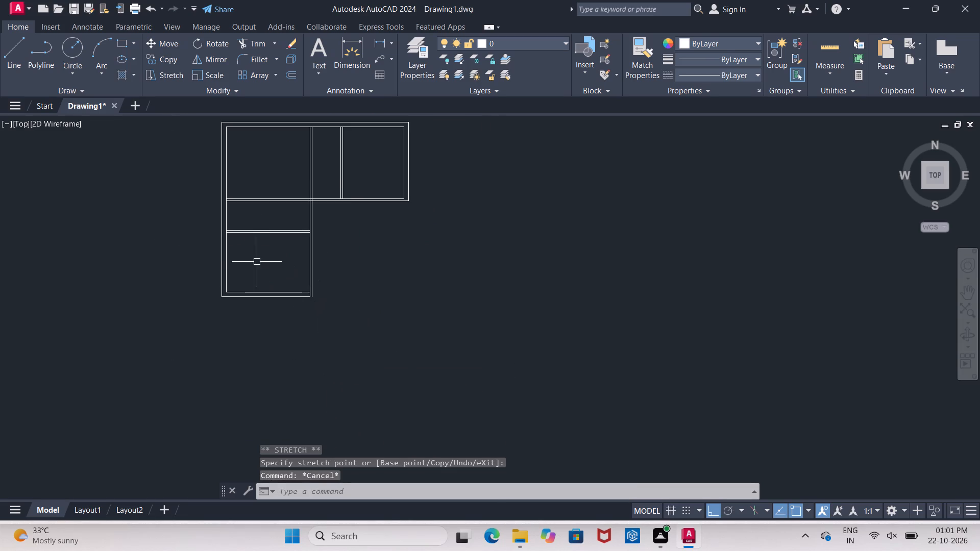
pyautogui.scroll(-1, 237, 267)
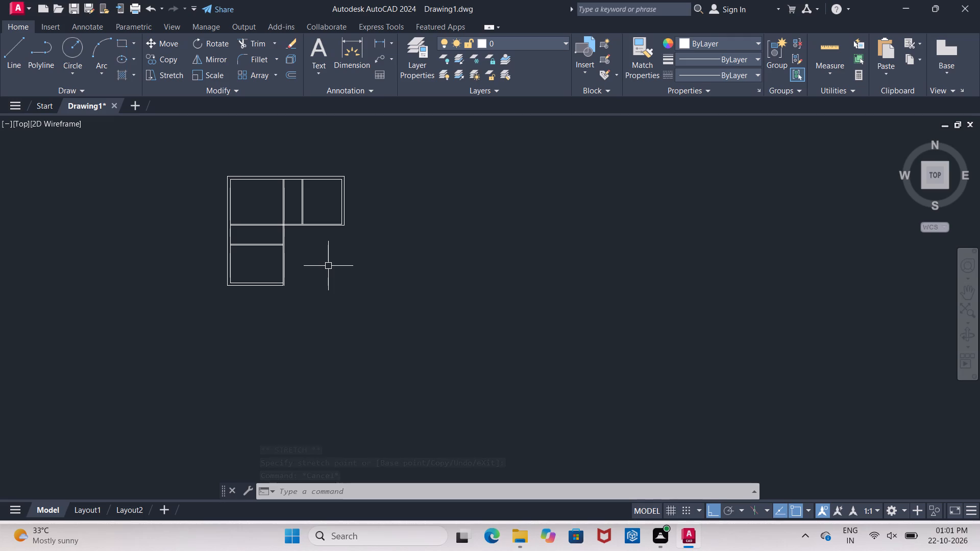
pyautogui.press('o')
pyautogui.press('Return')
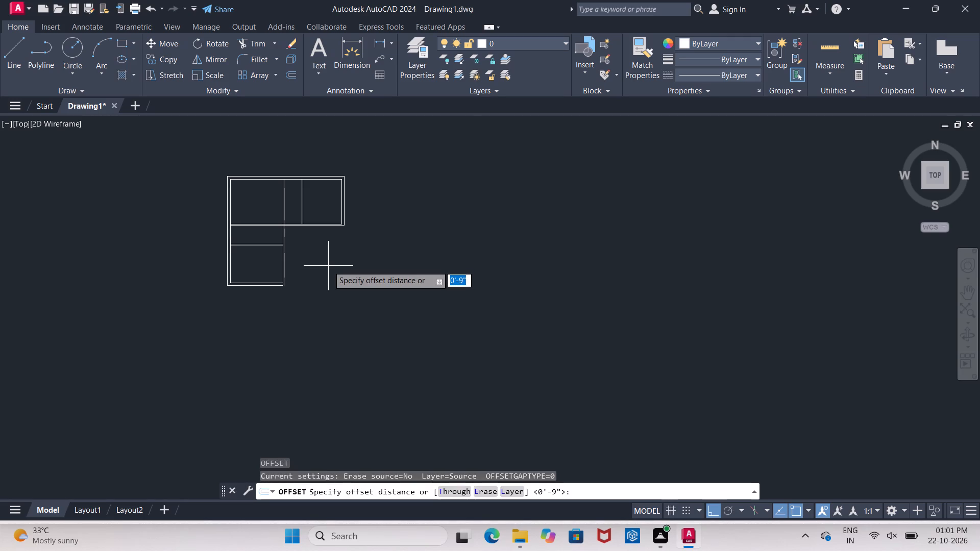
pyautogui.write("23'")
pyautogui.press('Return')
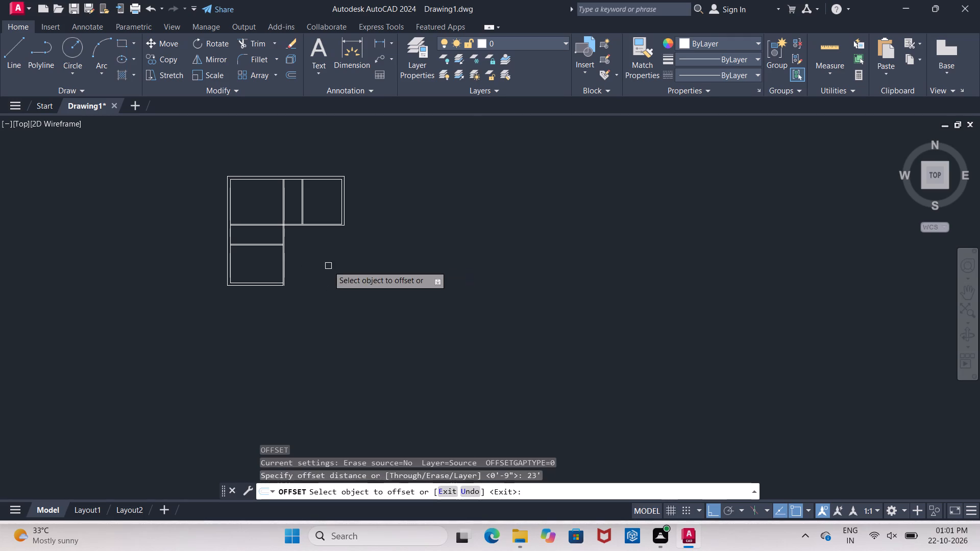
pyautogui.click(328, 227)
pyautogui.click(319, 279)
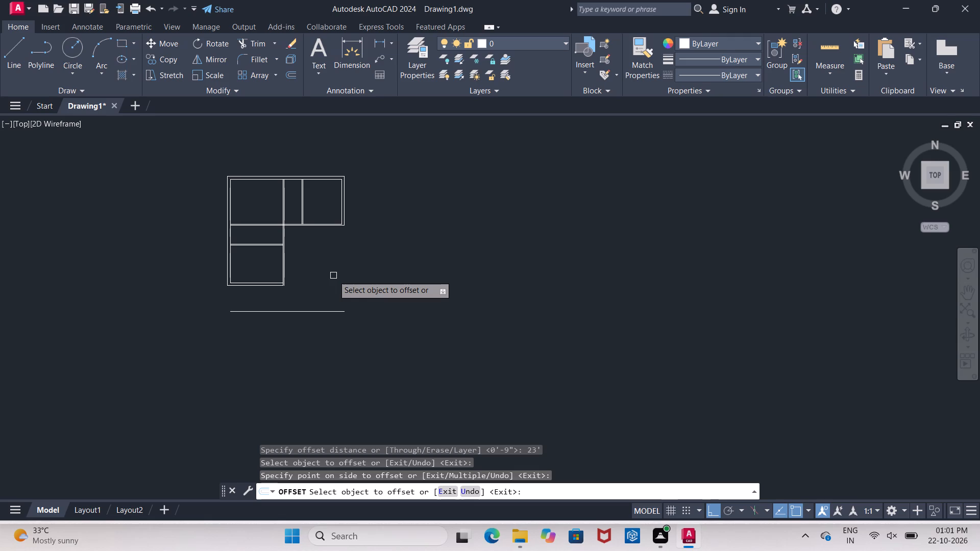
pyautogui.click(322, 310)
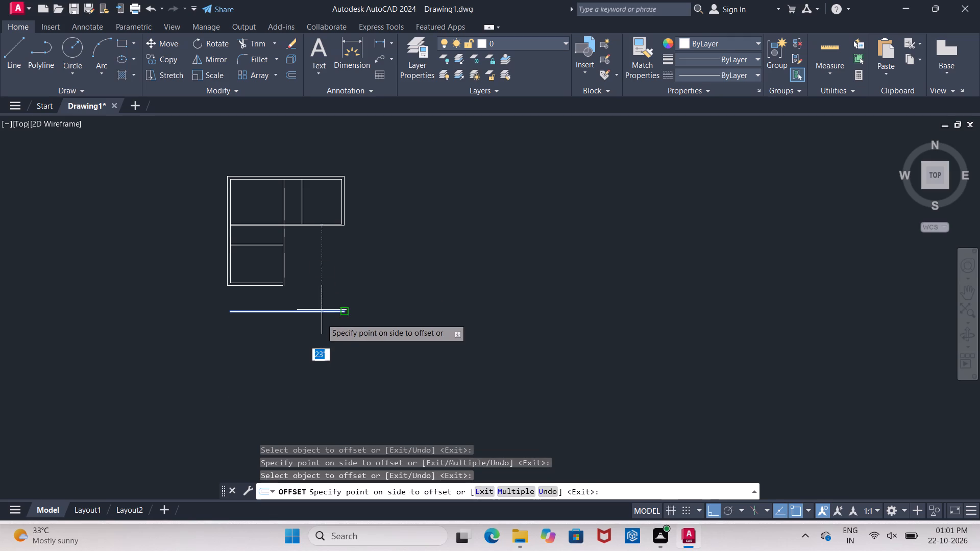
pyautogui.write('4"')
pyautogui.press('Return')
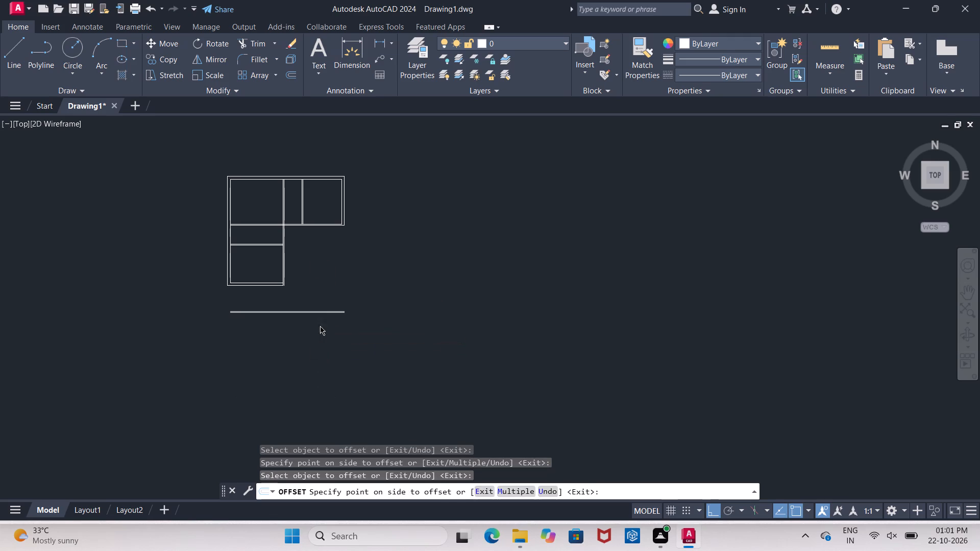
# Offset the new partition's lower line 7'10" south, and offset that copy 9" south to form the south wall.
pyautogui.scroll(4, 337, 319)
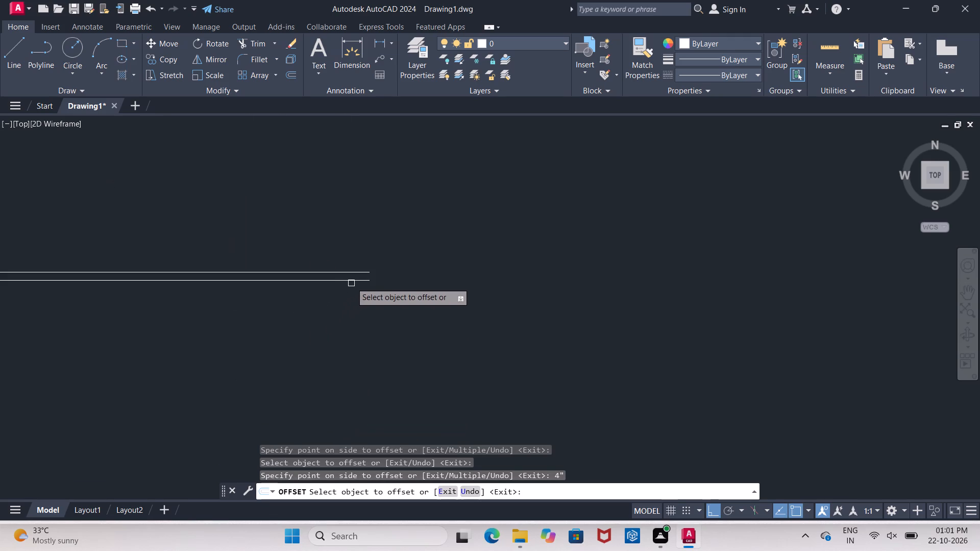
pyautogui.click(352, 282)
pyautogui.press('7')
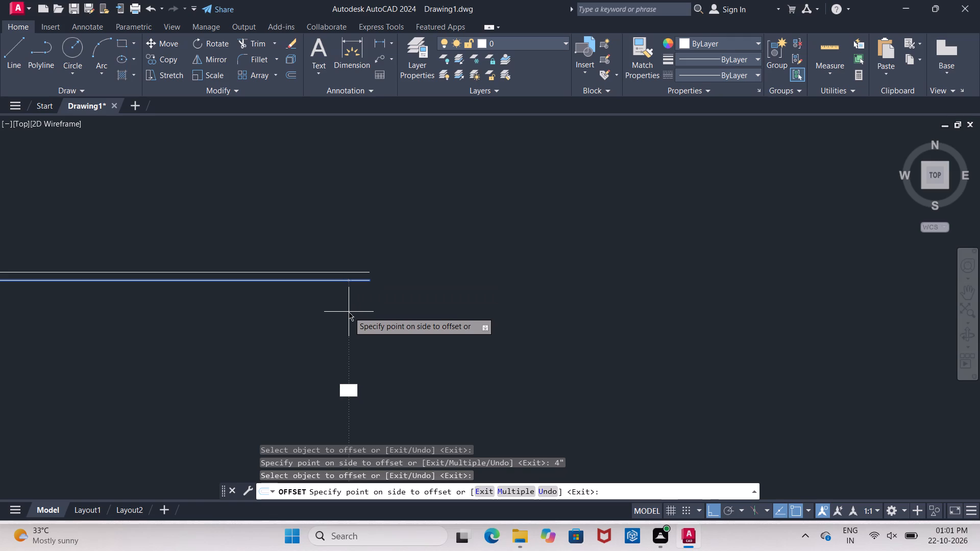
pyautogui.write('\'10"')
pyautogui.press('Return')
pyautogui.scroll(-2, 361, 298)
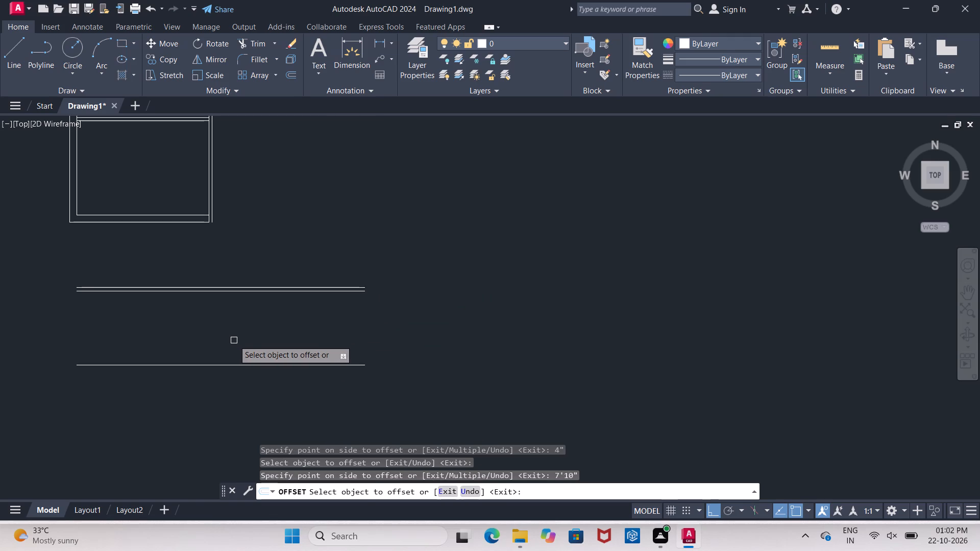
pyautogui.click(276, 366)
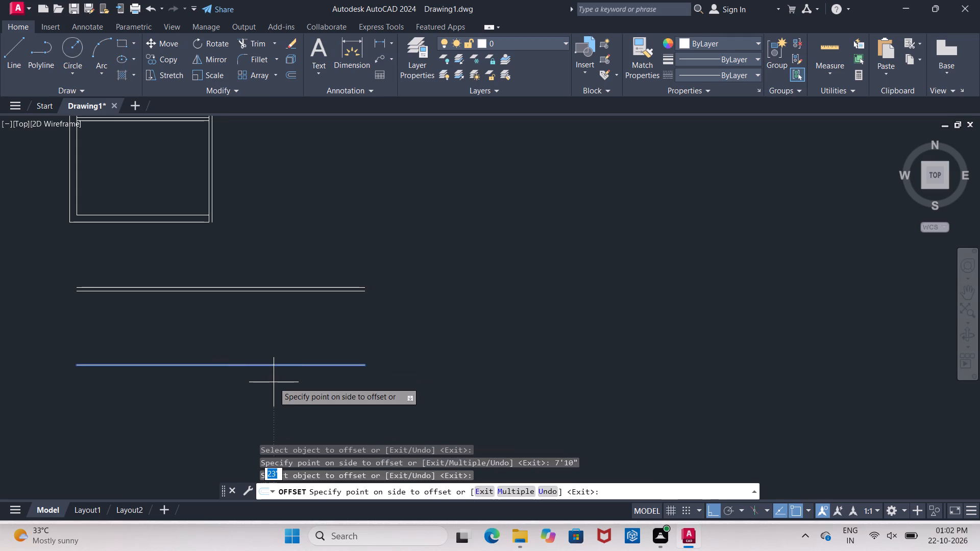
pyautogui.press('9')
pyautogui.hotkey('shift', '"')
pyautogui.press('Return')
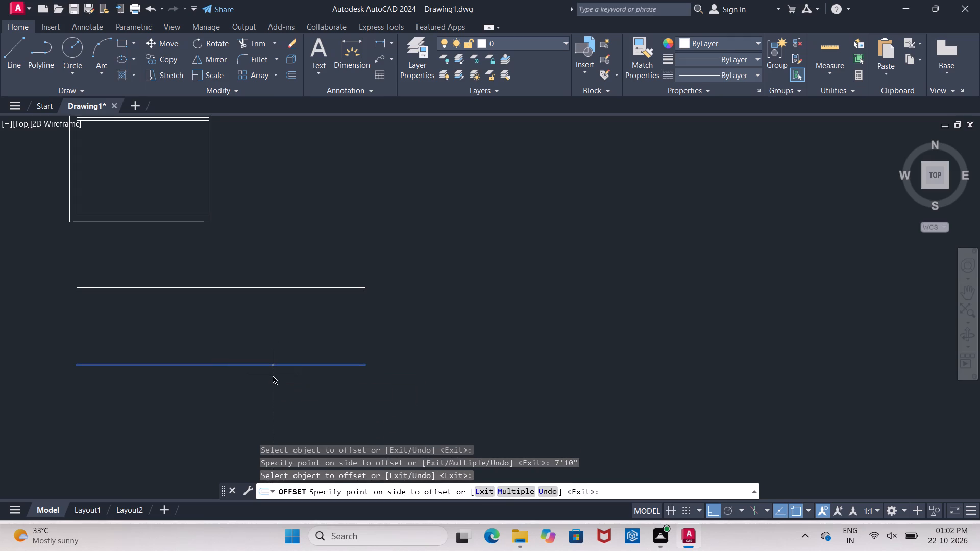
pyautogui.press('Escape')
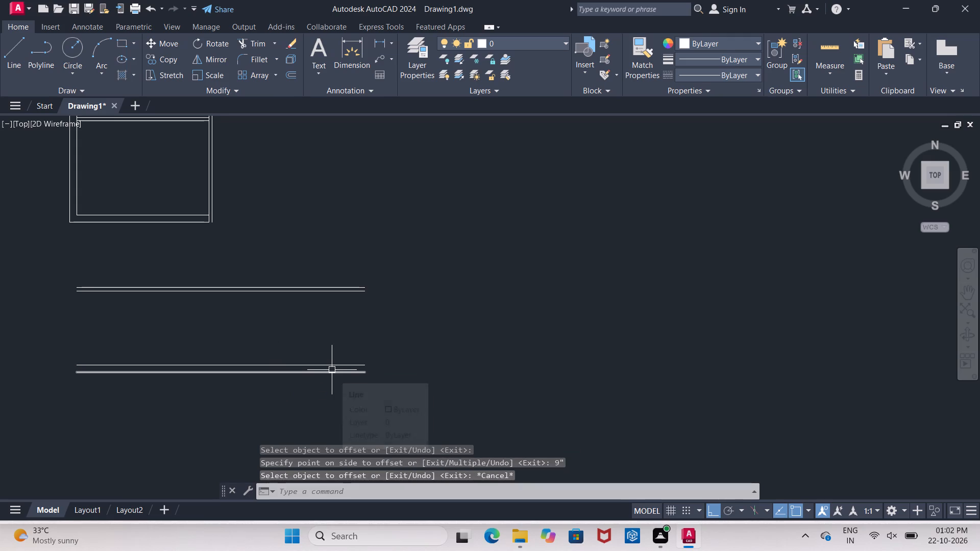
# Fillet the outer and inner east wall lines with the matching new south wall lines to close the southeast corner.
pyautogui.press('f')
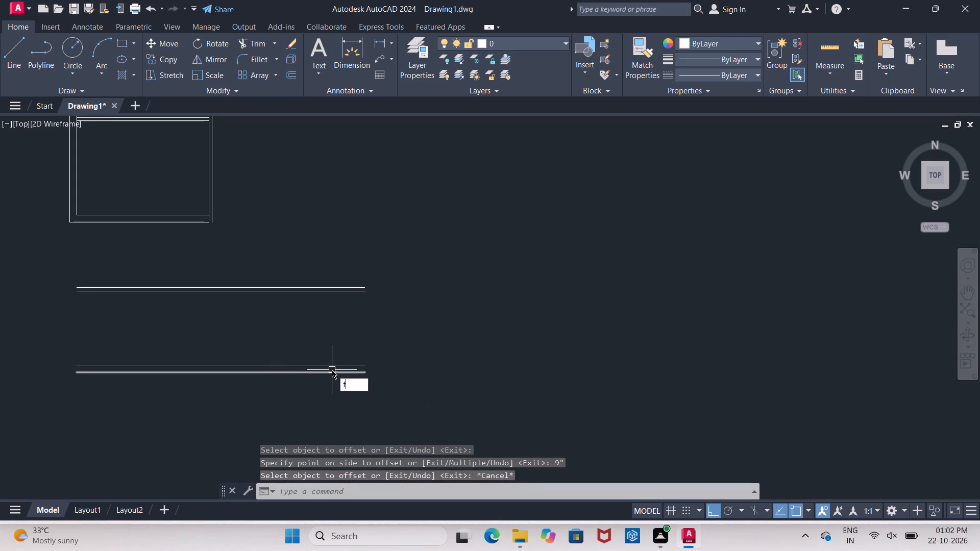
pyautogui.press('Return')
pyautogui.click(332, 372)
pyautogui.scroll(-1, 341, 377)
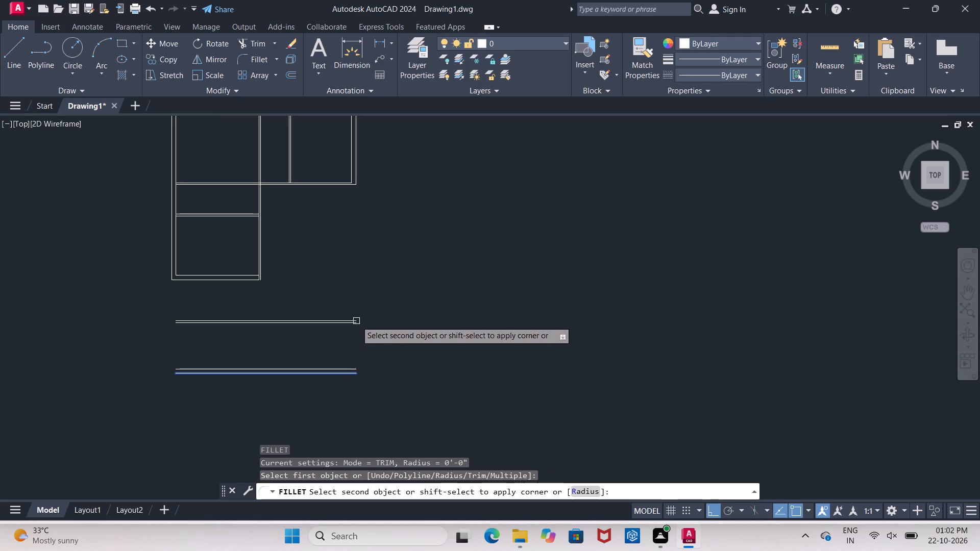
pyautogui.click(356, 170)
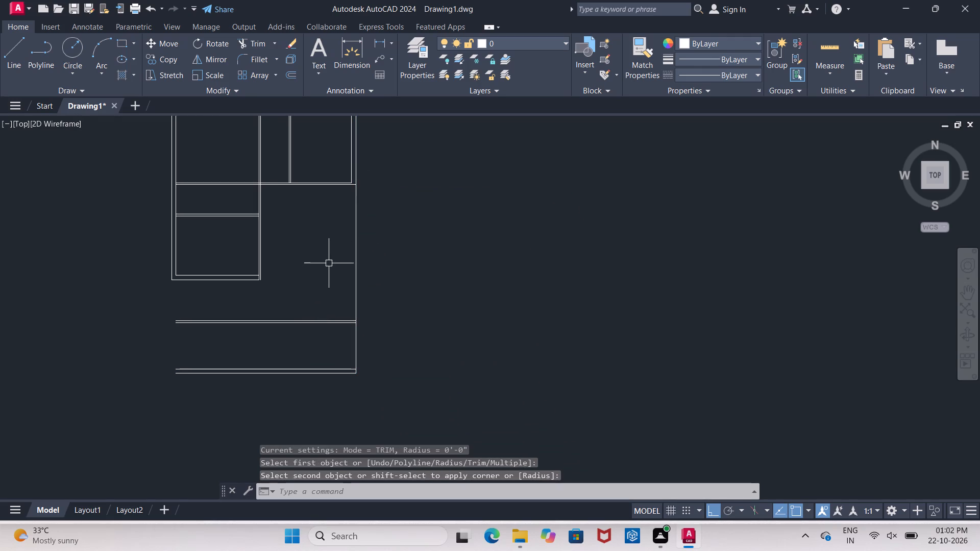
pyautogui.press('Return')
pyautogui.click(350, 173)
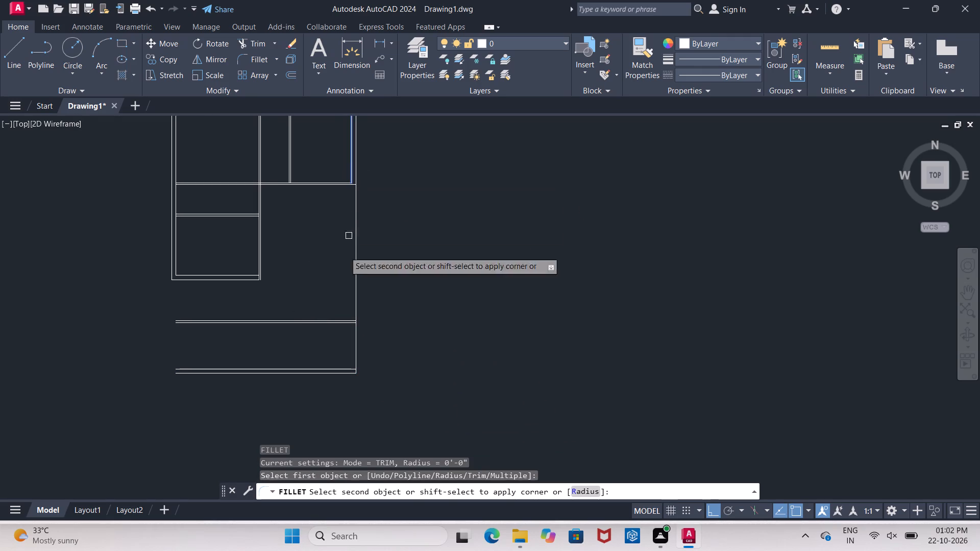
pyautogui.click(348, 366)
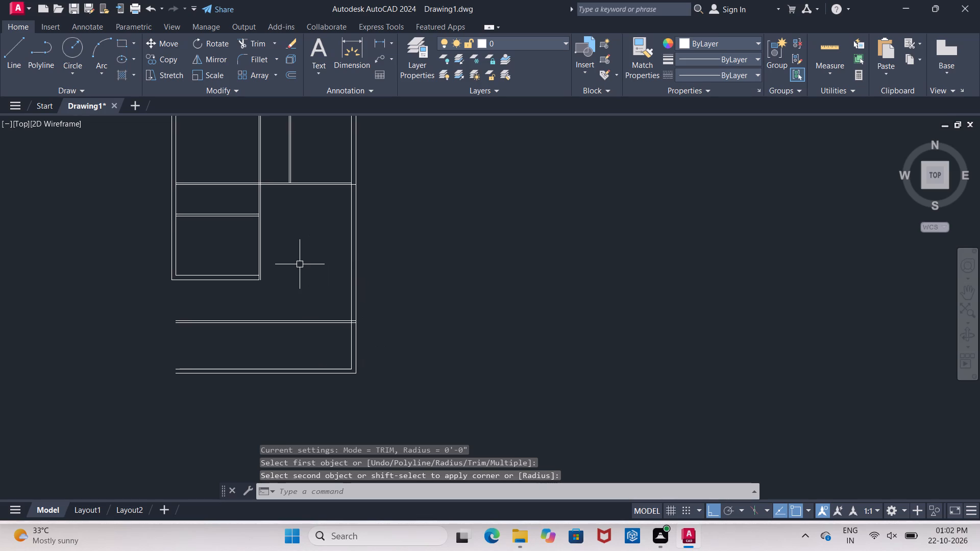
pyautogui.press('Return')
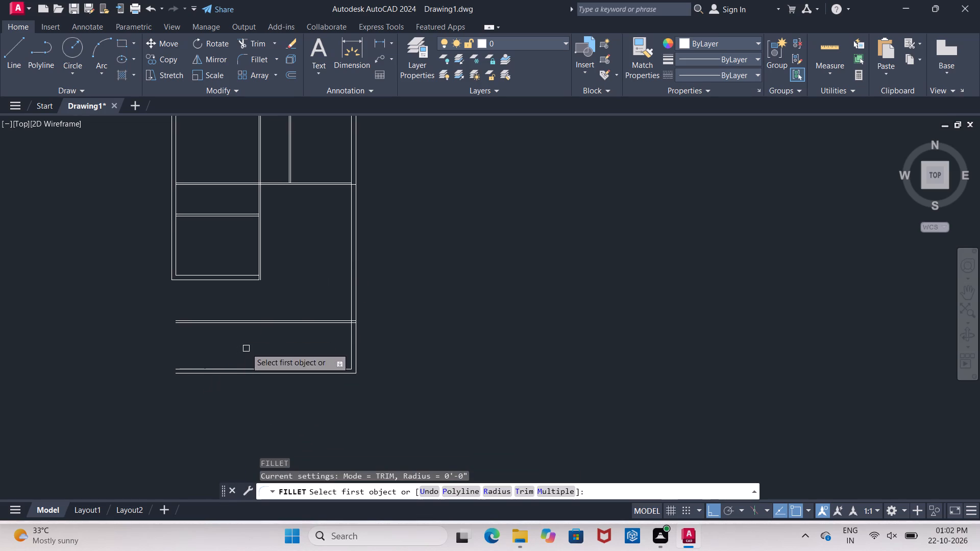
pyautogui.press('Escape')
# Offset the outer east wall line 10' west, and offset that copy another 9" west to form a wall.
pyautogui.press('o')
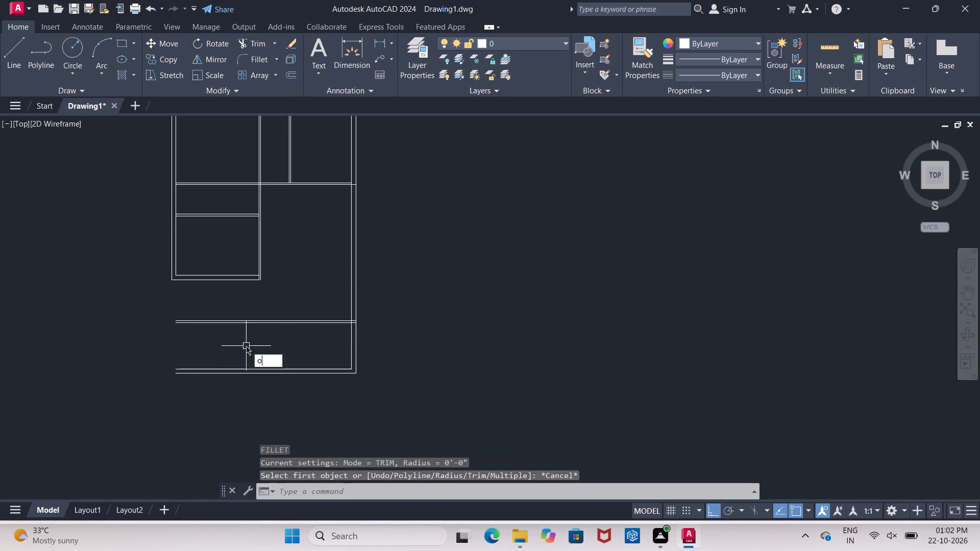
pyautogui.press('Return')
pyautogui.write('10')
pyautogui.press("'")
pyautogui.press('Return')
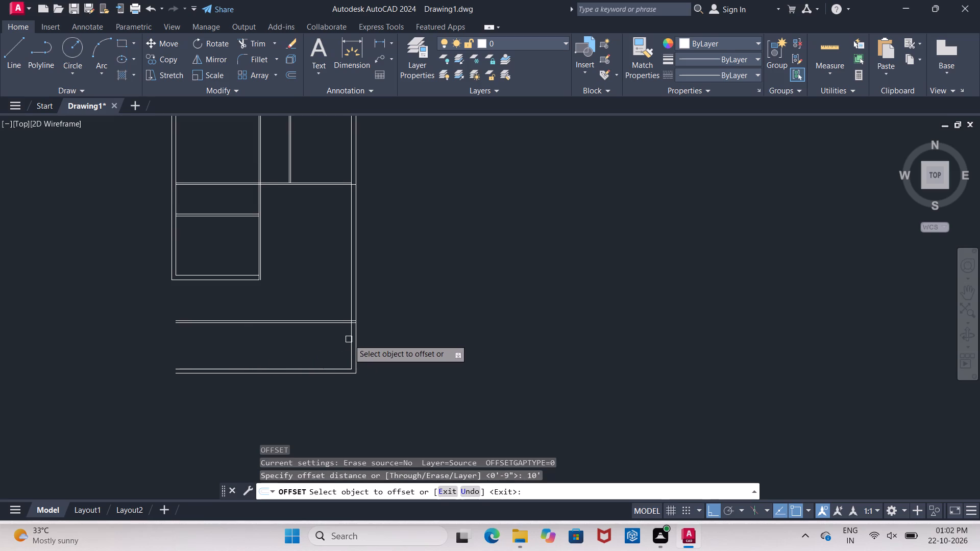
pyautogui.click(353, 339)
pyautogui.click(327, 341)
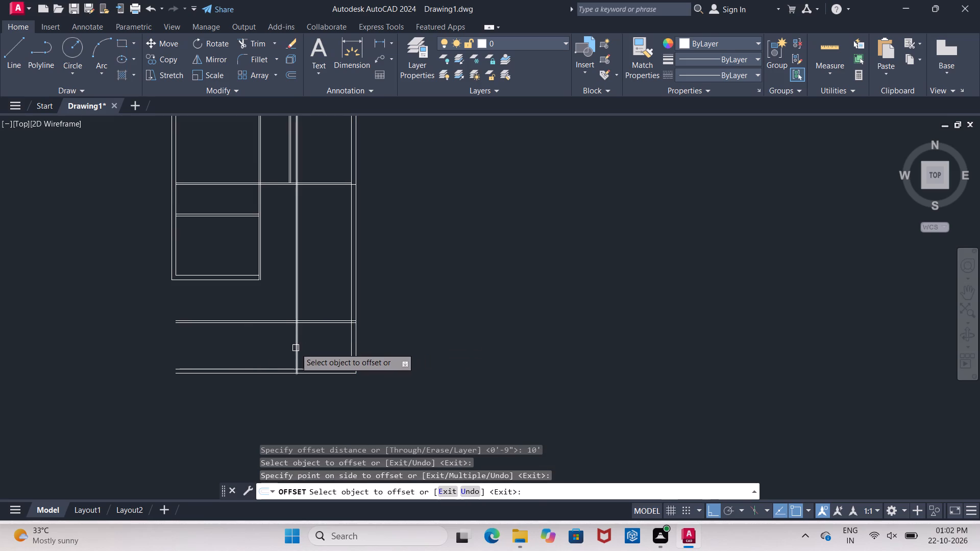
pyautogui.click(296, 348)
pyautogui.press('9')
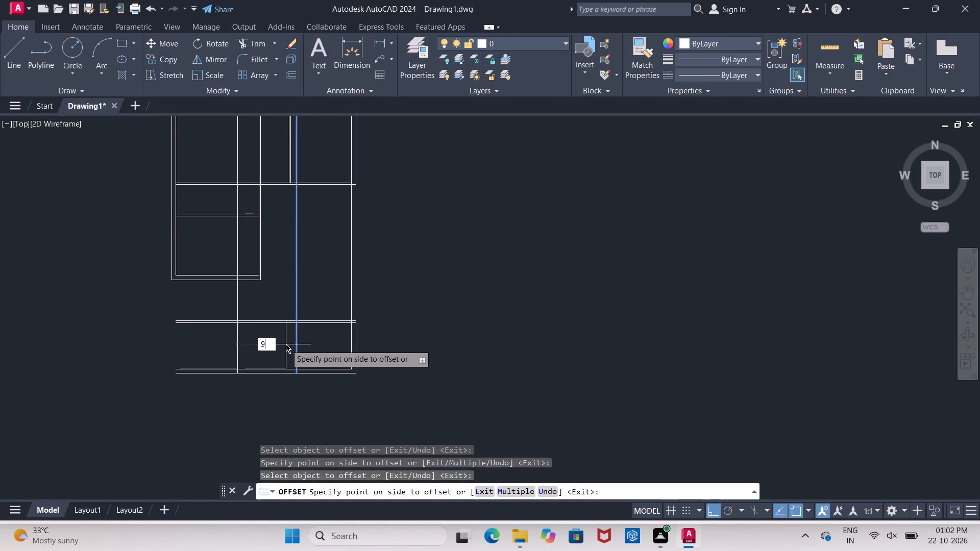
pyautogui.hotkey('shift', '"')
pyautogui.press('Return')
pyautogui.press('Escape')
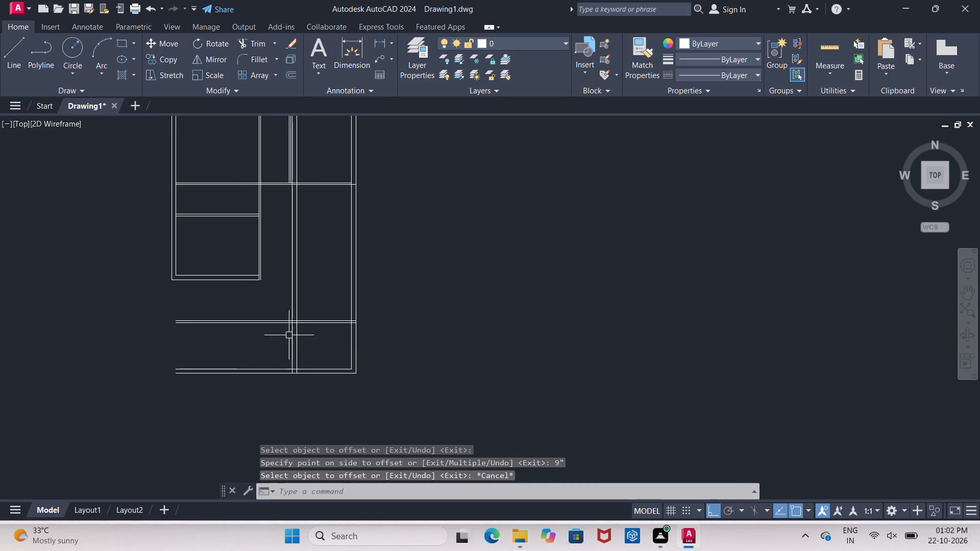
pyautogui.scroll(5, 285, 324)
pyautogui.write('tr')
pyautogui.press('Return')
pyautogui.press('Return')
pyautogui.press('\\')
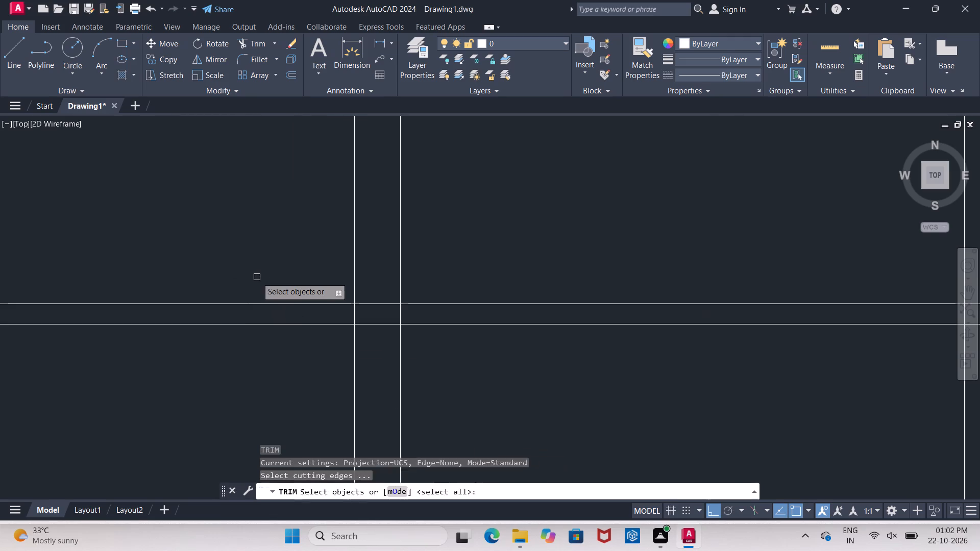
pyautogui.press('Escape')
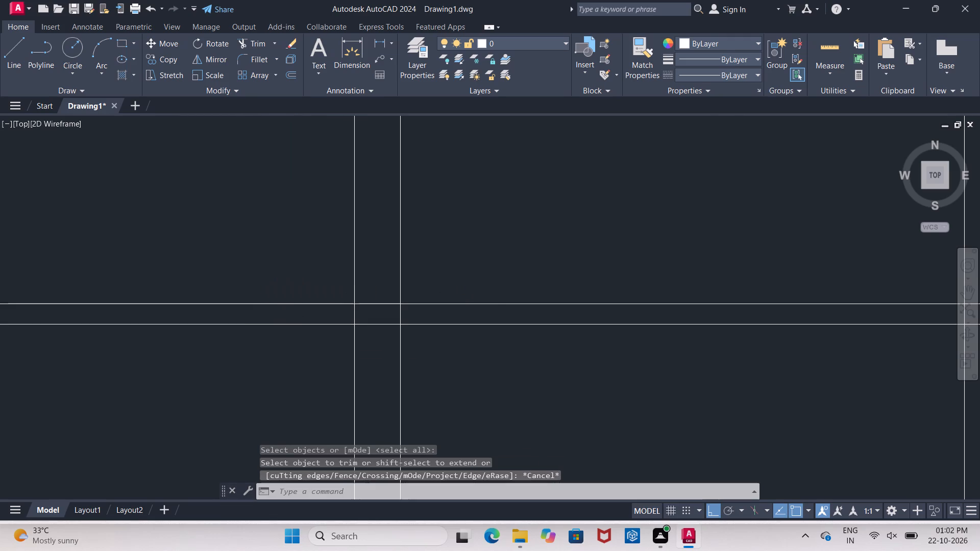
# Trim the new vertical wall pair above the 4" partition, and trim the southernmost wall lines west of that pair.
pyautogui.write('tr')
pyautogui.press('Return')
pyautogui.press('Return')
pyautogui.click(454, 282)
pyautogui.click(334, 270)
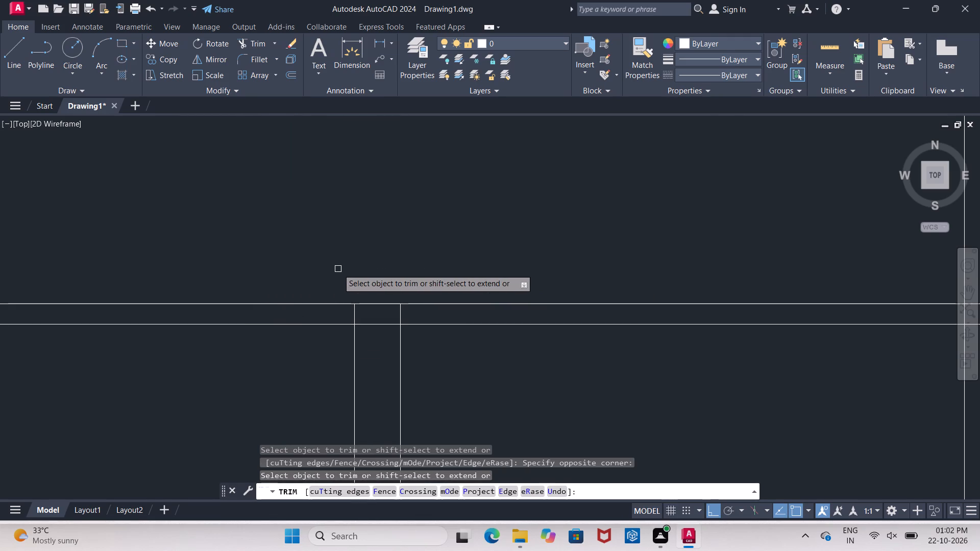
pyautogui.scroll(-5, 336, 269)
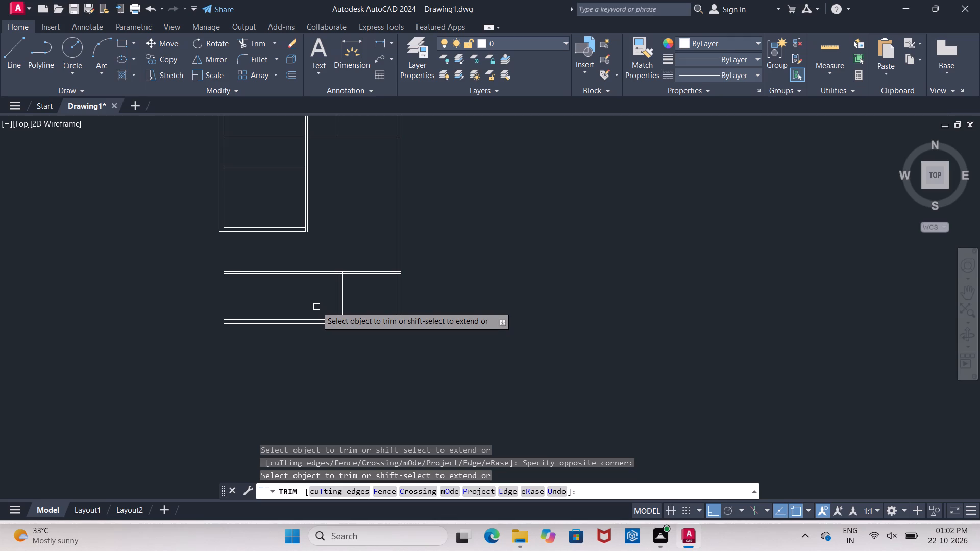
pyautogui.click(316, 305)
pyautogui.click(290, 341)
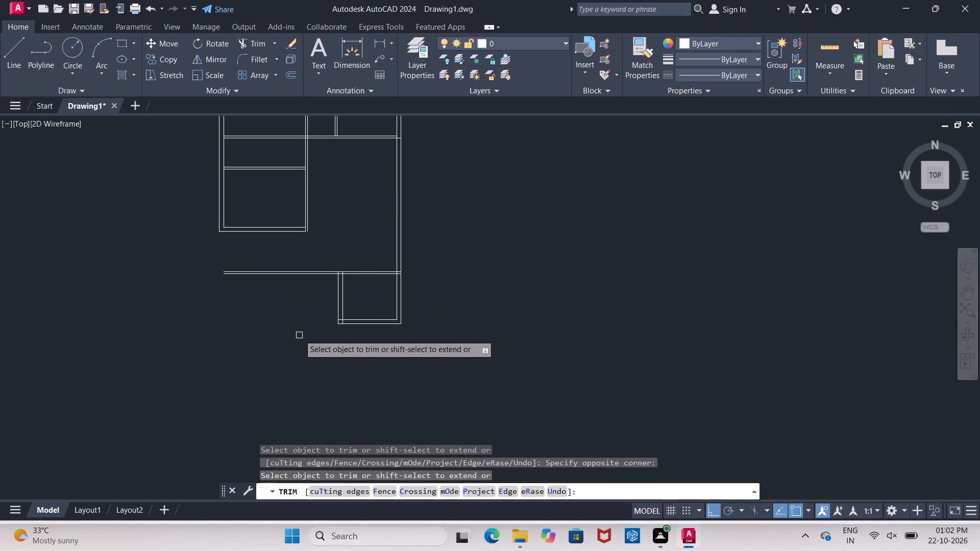
pyautogui.press('Escape')
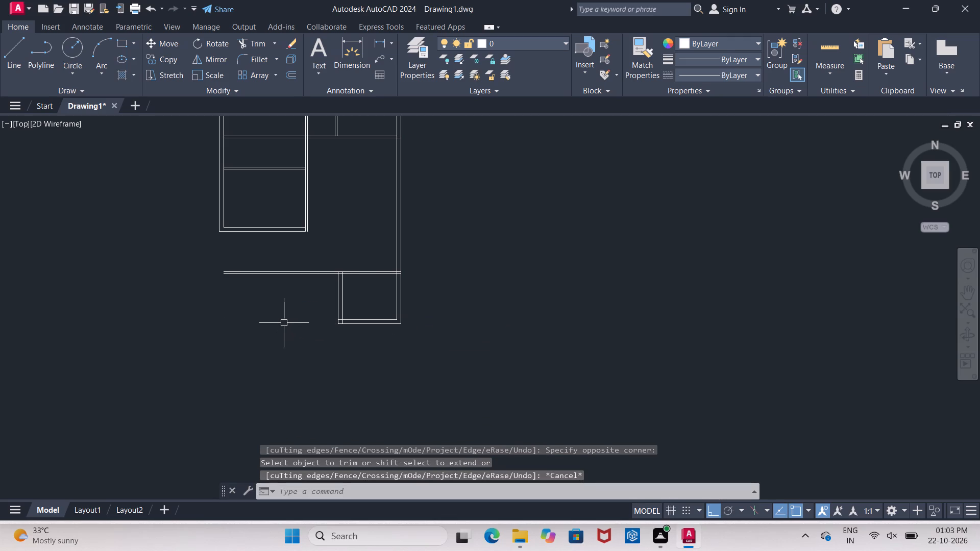
# Fillet the outer and inner west wall lines with the lower and upper 4" partition lines to close the southwest corner.
pyautogui.press('f')
pyautogui.press('Return')
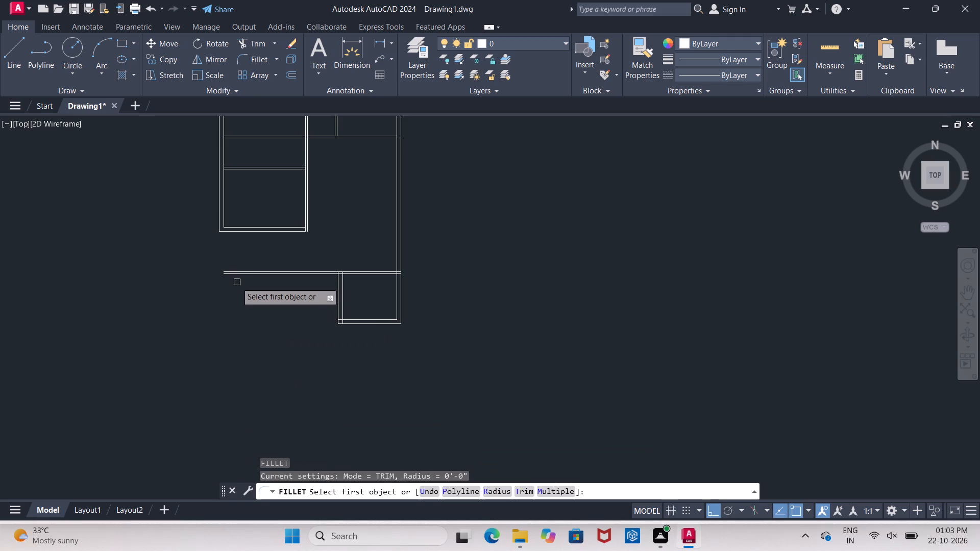
pyautogui.click(231, 277)
pyautogui.click(215, 228)
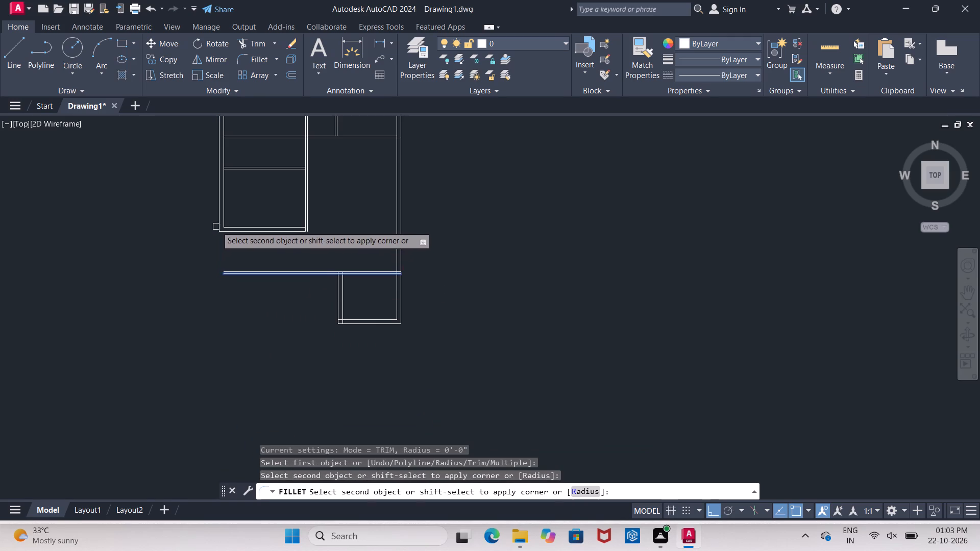
pyautogui.click(218, 224)
pyautogui.press('Return')
pyautogui.click(232, 270)
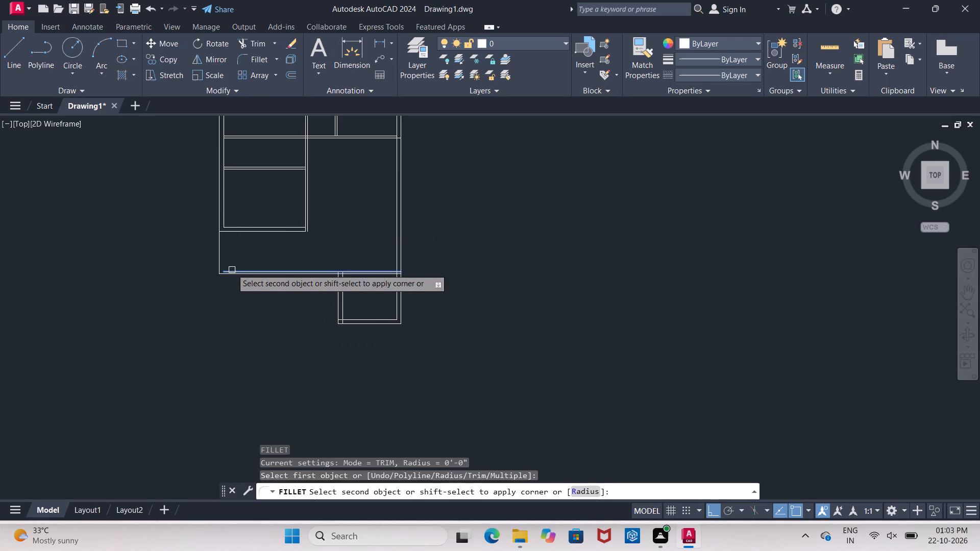
pyautogui.click(225, 223)
pyautogui.press('Return')
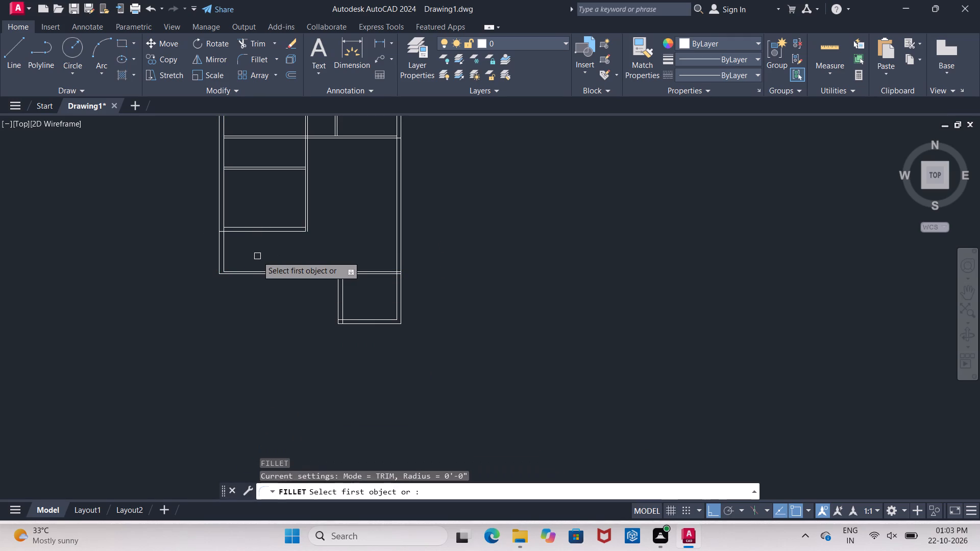
pyautogui.press('Escape')
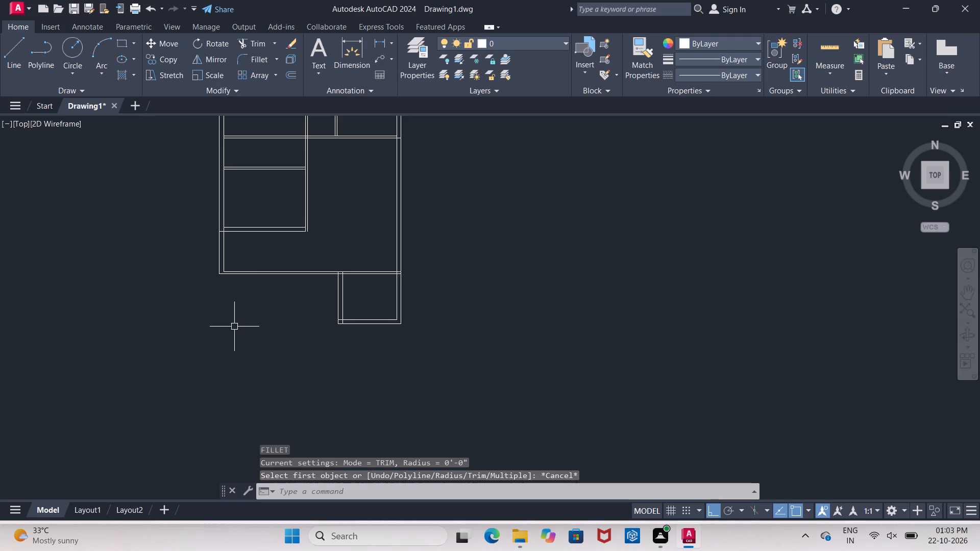
# Offset the upper line of the 4" partition 9" south, along the bottom of the main plan.
pyautogui.press('o')
pyautogui.press('Return')
pyautogui.write('9"')
pyautogui.press('Return')
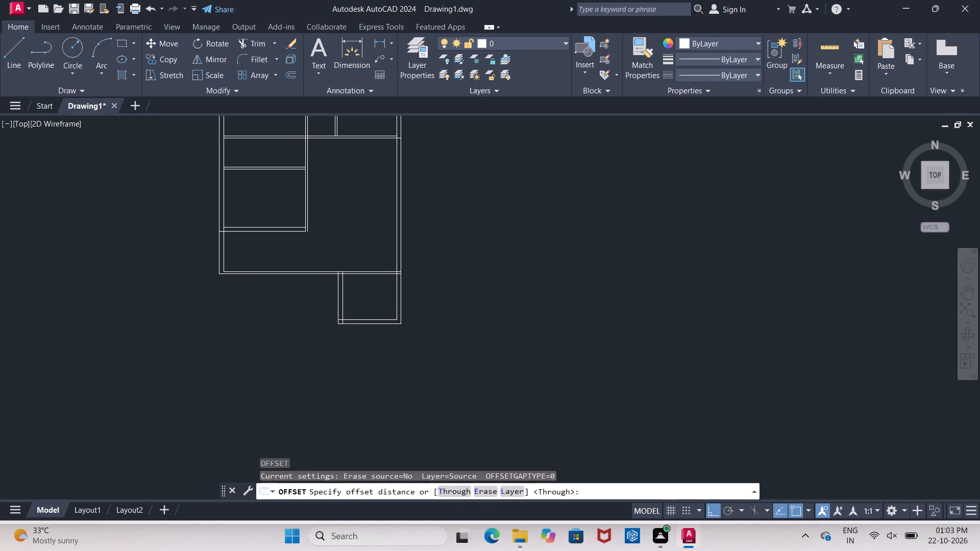
pyautogui.scroll(3, 244, 287)
pyautogui.click(262, 224)
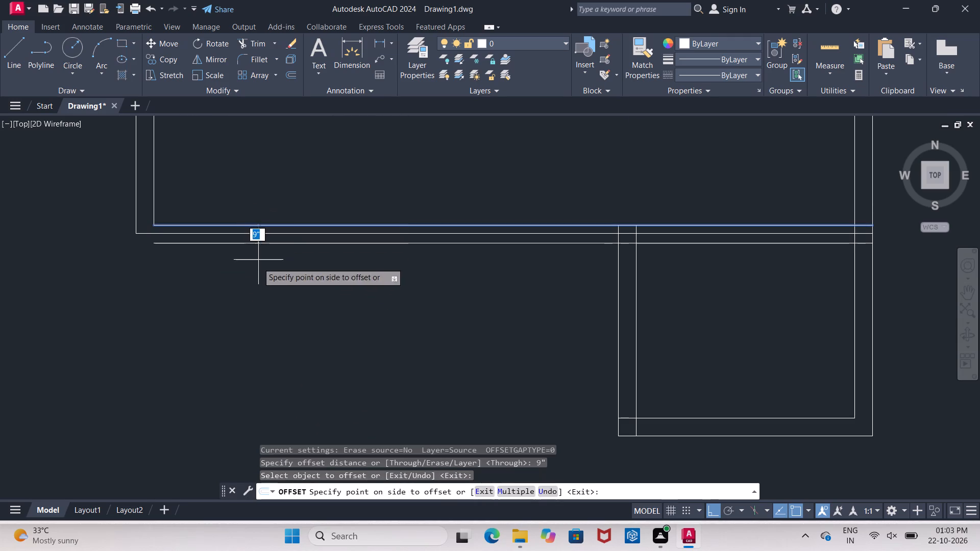
pyautogui.click(256, 268)
pyautogui.press('Escape')
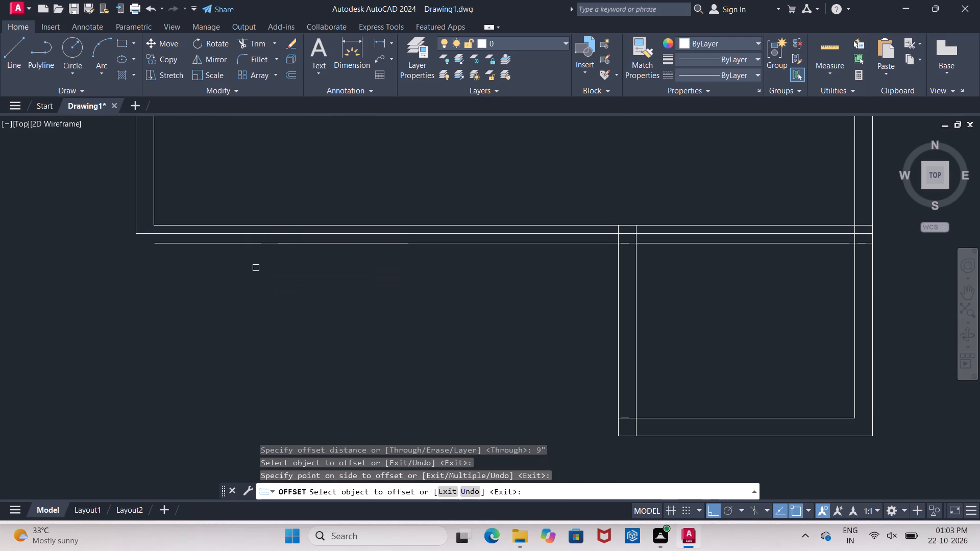
# Trim the new 9" line back to the southeast room's outer west wall line, and trim away the 4" partition line west of that room.
pyautogui.write('tr')
pyautogui.press('Return')
pyautogui.press('Return')
pyautogui.scroll(3, 649, 210)
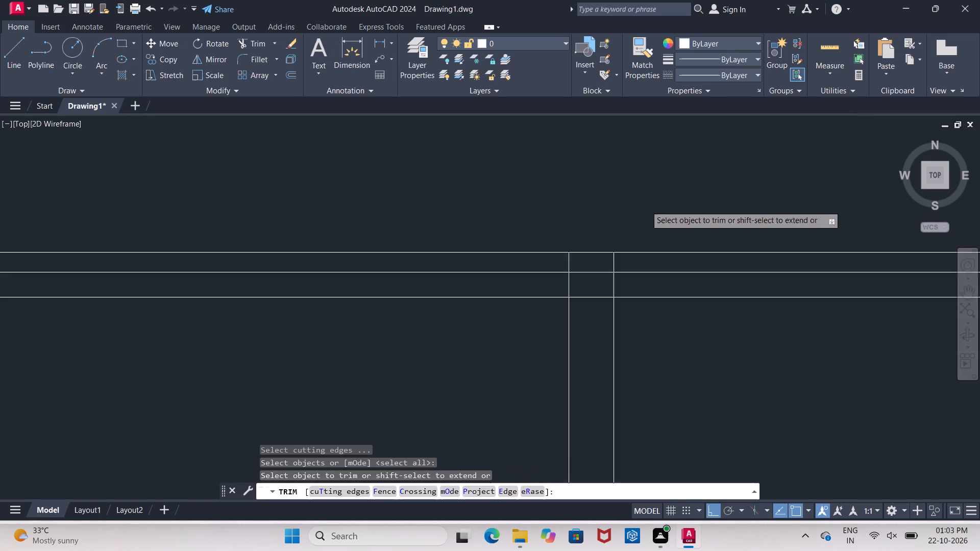
pyautogui.scroll(1, 623, 196)
pyautogui.scroll(-2, 403, 208)
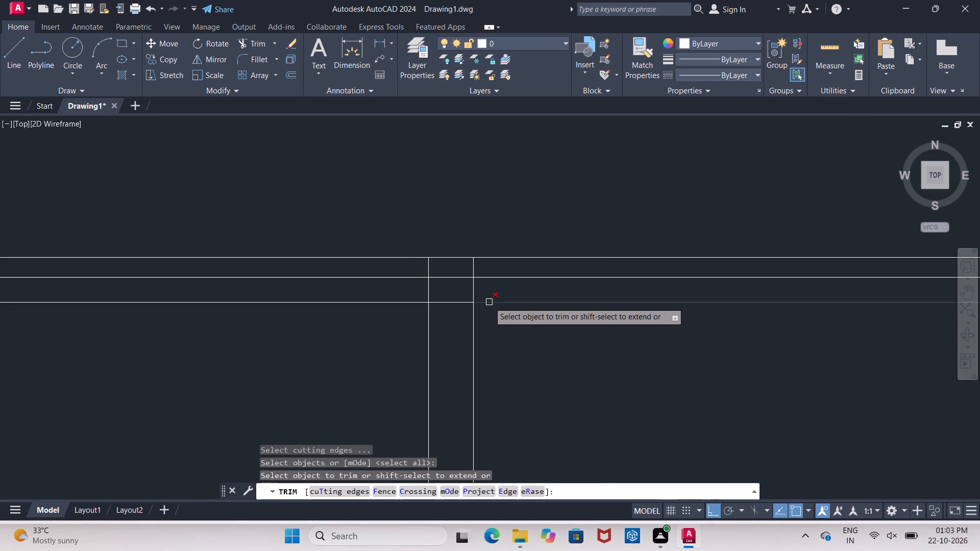
pyautogui.click(489, 302)
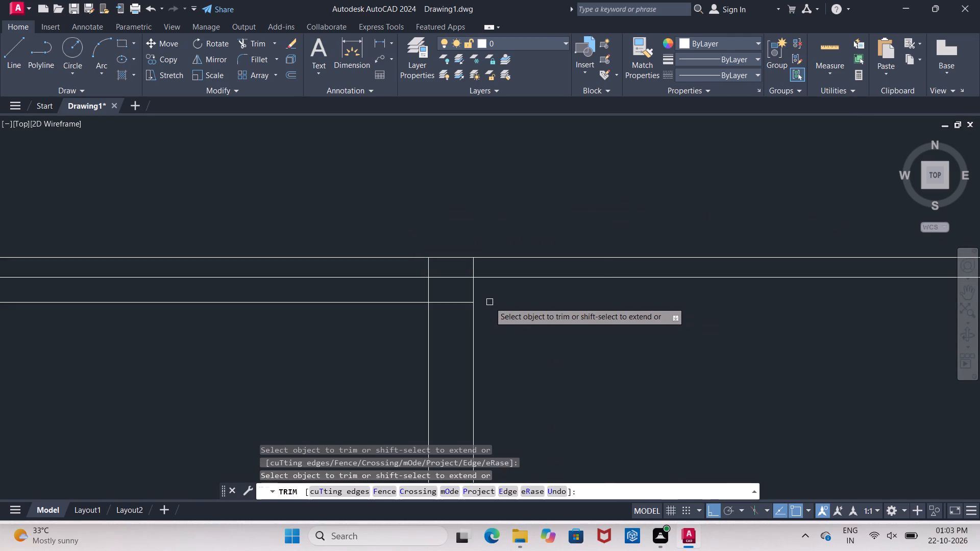
pyautogui.click(455, 301)
pyautogui.scroll(-4, 447, 291)
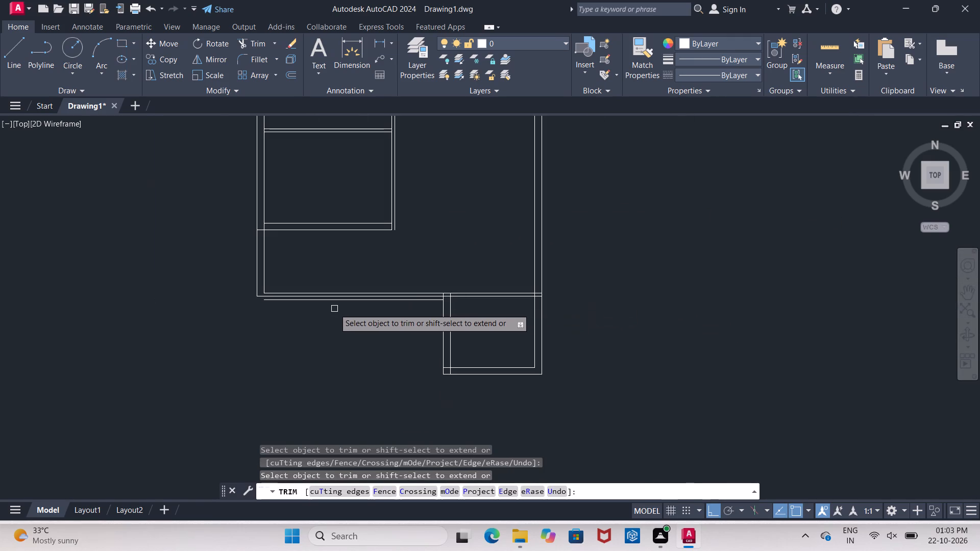
pyautogui.scroll(3, 334, 308)
pyautogui.click(345, 262)
pyautogui.scroll(-2, 339, 266)
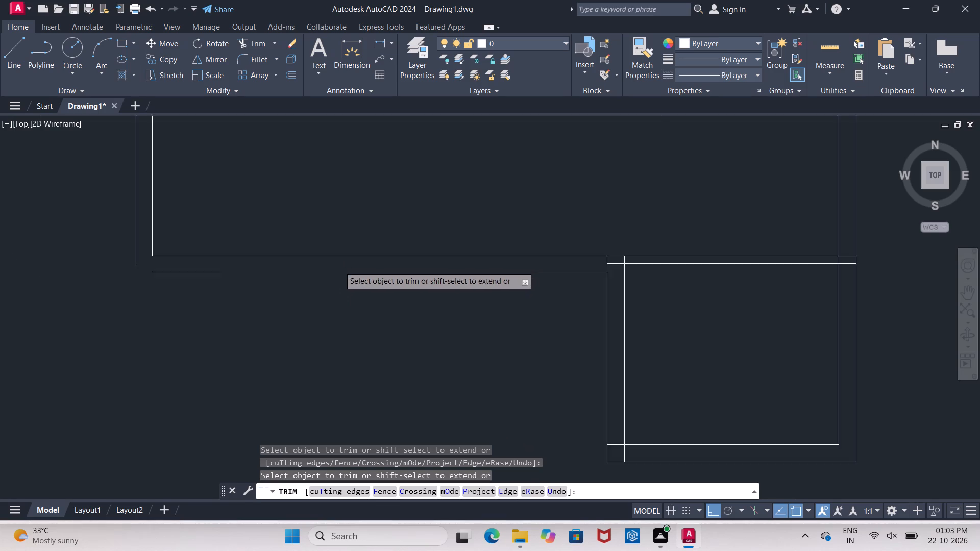
pyautogui.scroll(-1, 335, 273)
pyautogui.press('Escape')
# Fillet the outer west wall line with the new 9" south line to close the southwest corner.
pyautogui.press('f')
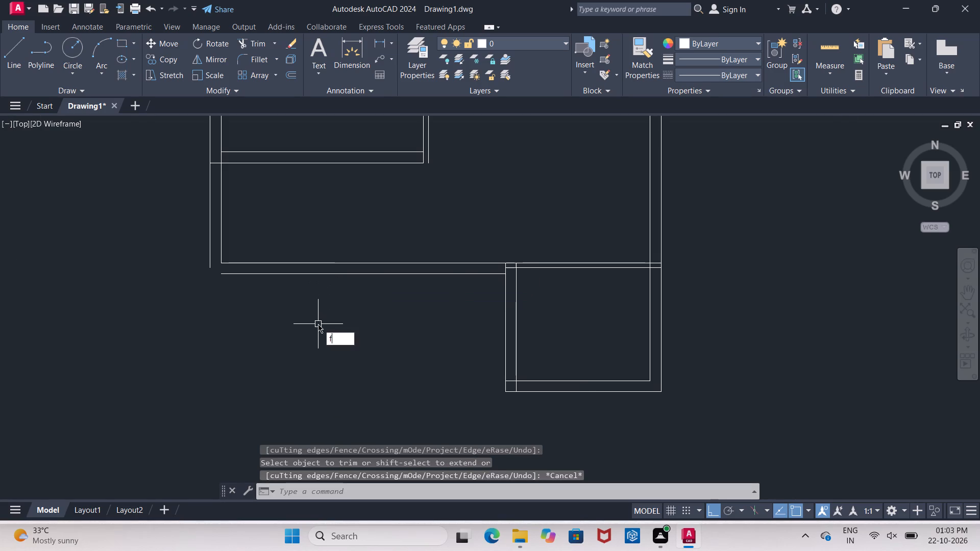
pyautogui.press('Return')
pyautogui.click(209, 263)
pyautogui.click(233, 276)
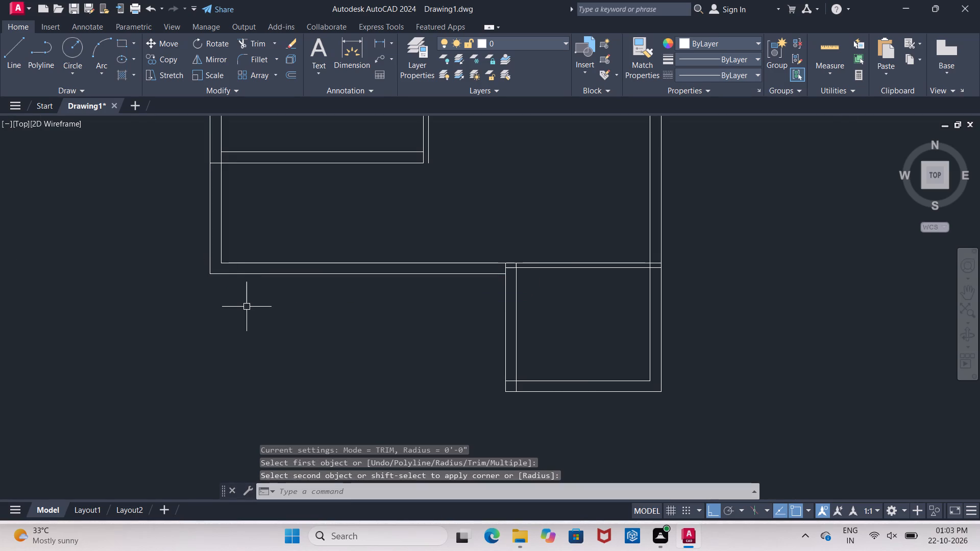
pyautogui.press('Escape')
# Stretch the lower end of the interior vertical wall's east line southward past the south wall.
pyautogui.scroll(-2, 211, 322)
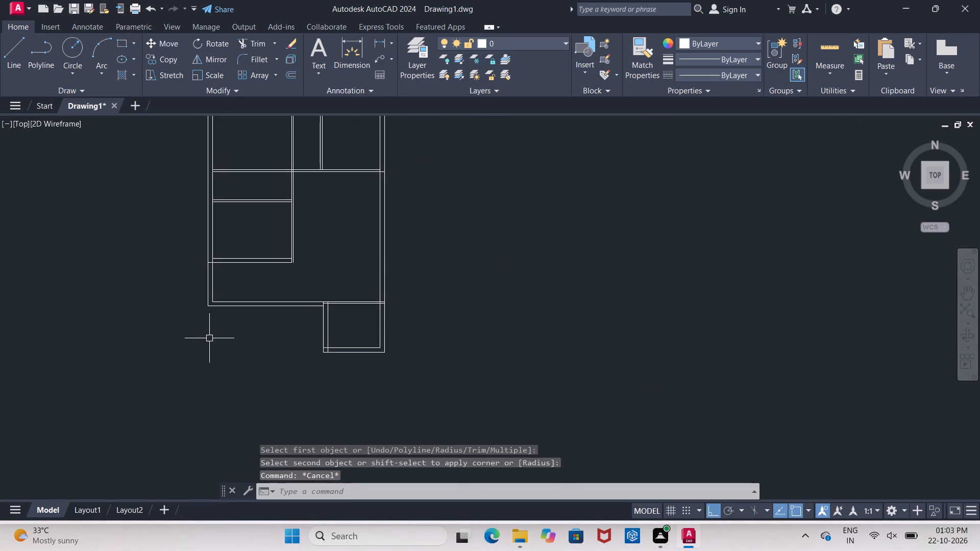
pyautogui.scroll(3, 296, 268)
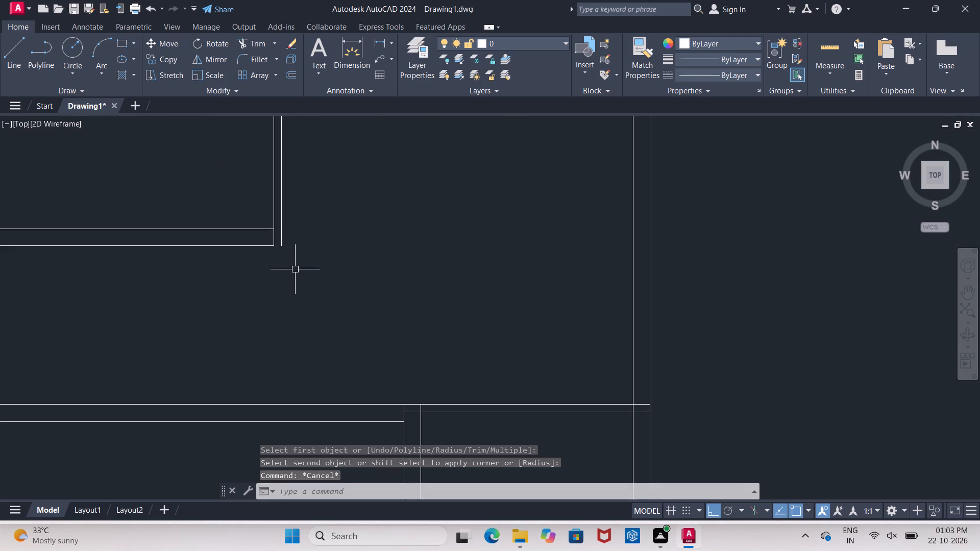
pyautogui.click(280, 237)
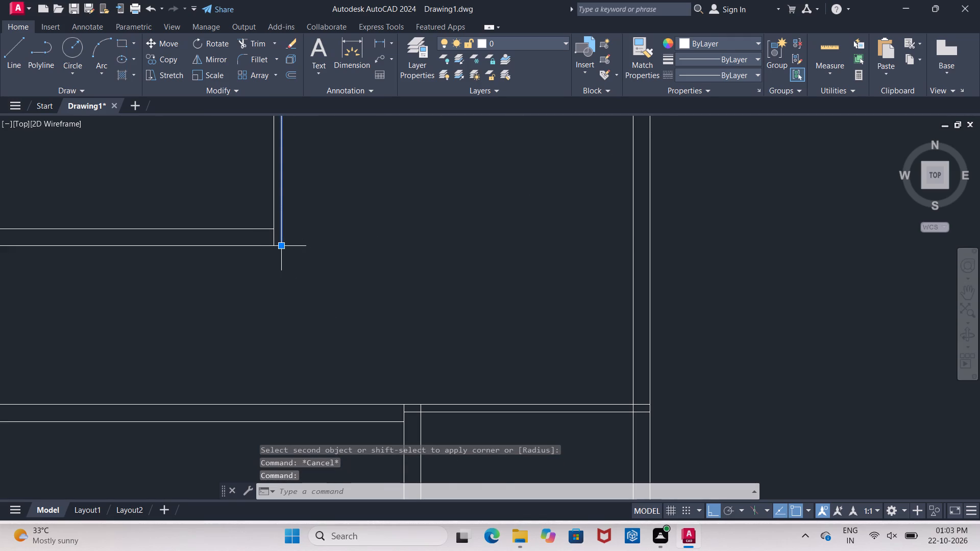
pyautogui.click(278, 247)
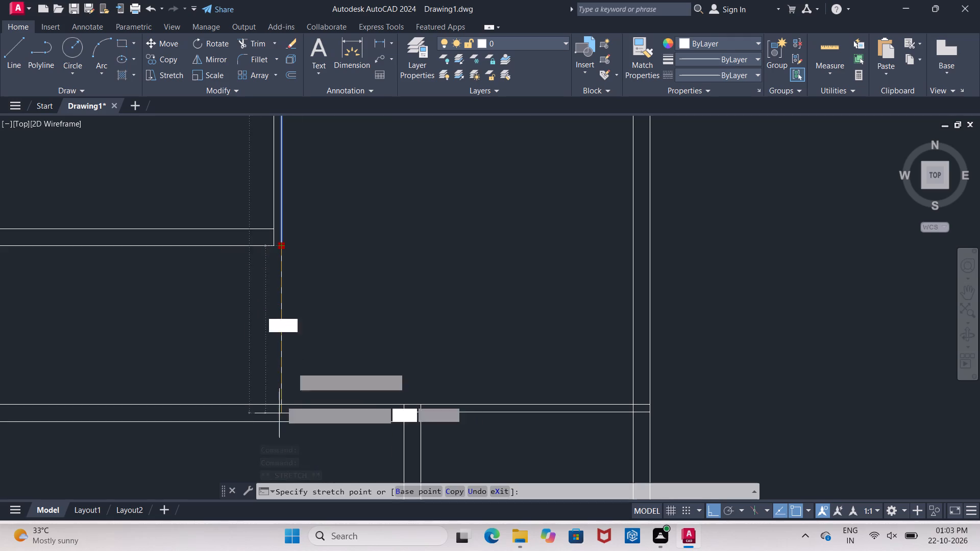
pyautogui.scroll(-1, 303, 333)
pyautogui.click(287, 412)
pyautogui.press('Escape')
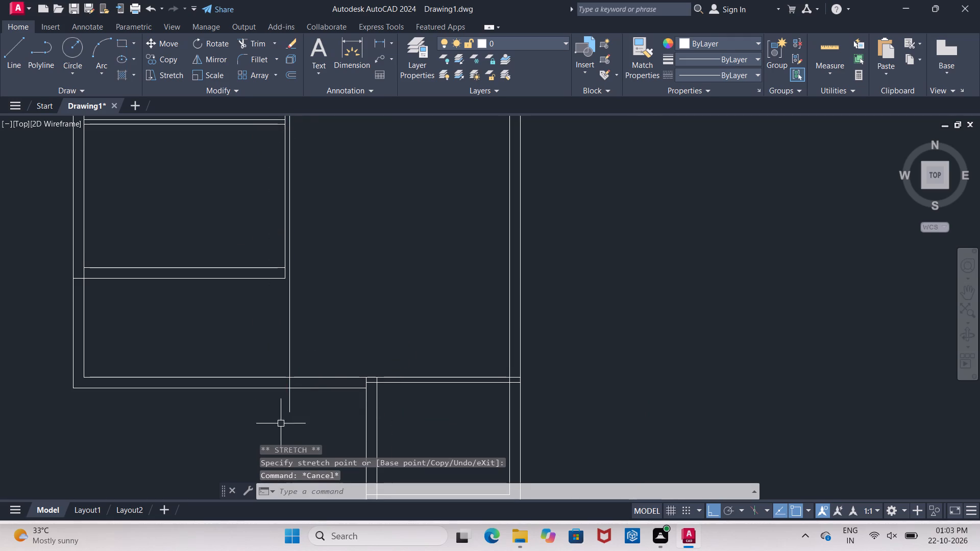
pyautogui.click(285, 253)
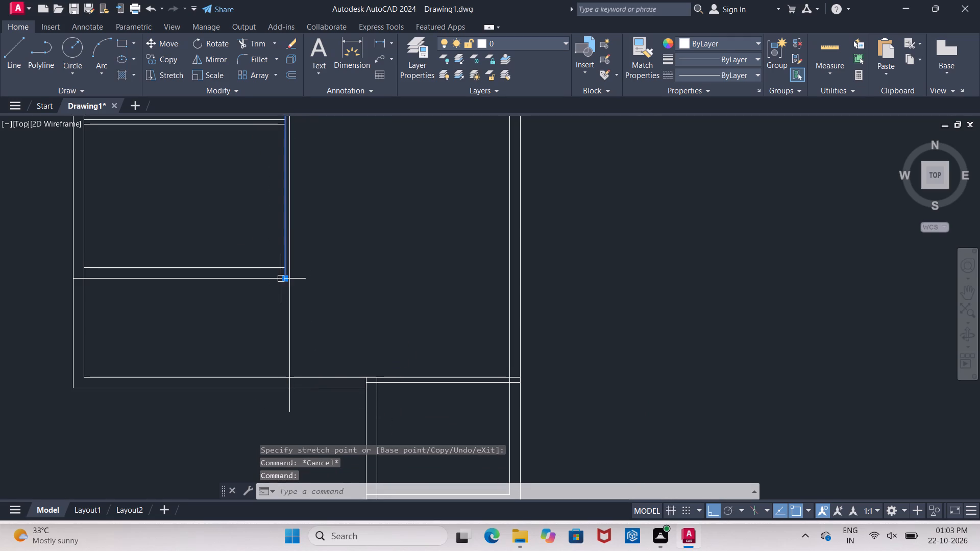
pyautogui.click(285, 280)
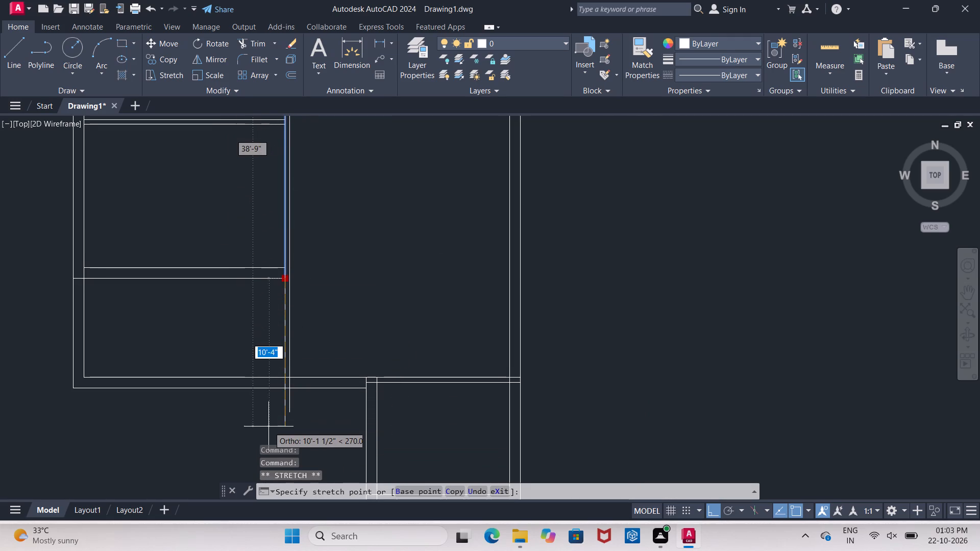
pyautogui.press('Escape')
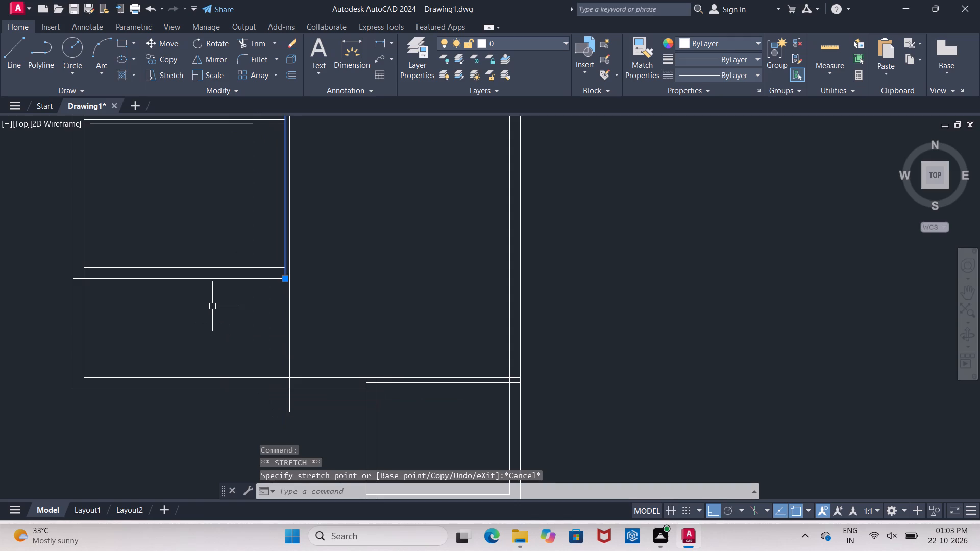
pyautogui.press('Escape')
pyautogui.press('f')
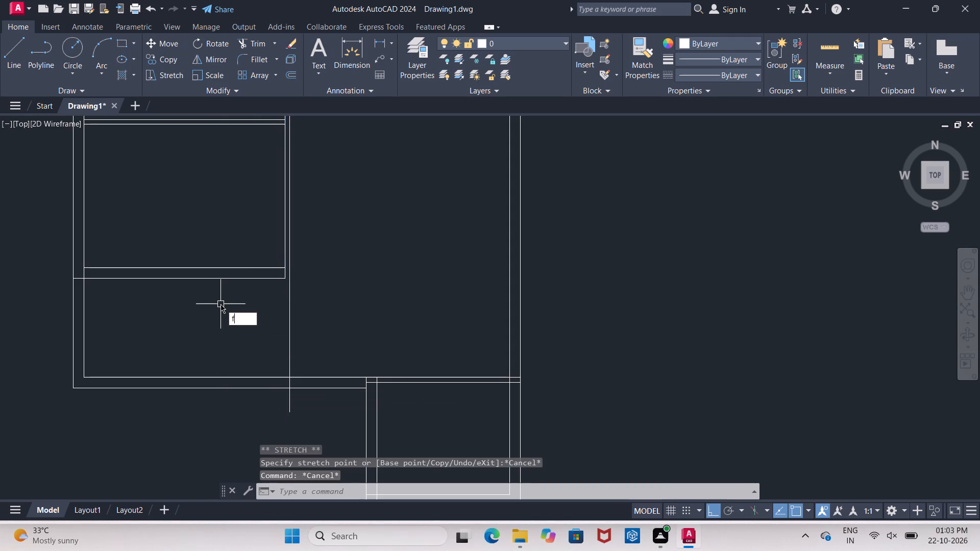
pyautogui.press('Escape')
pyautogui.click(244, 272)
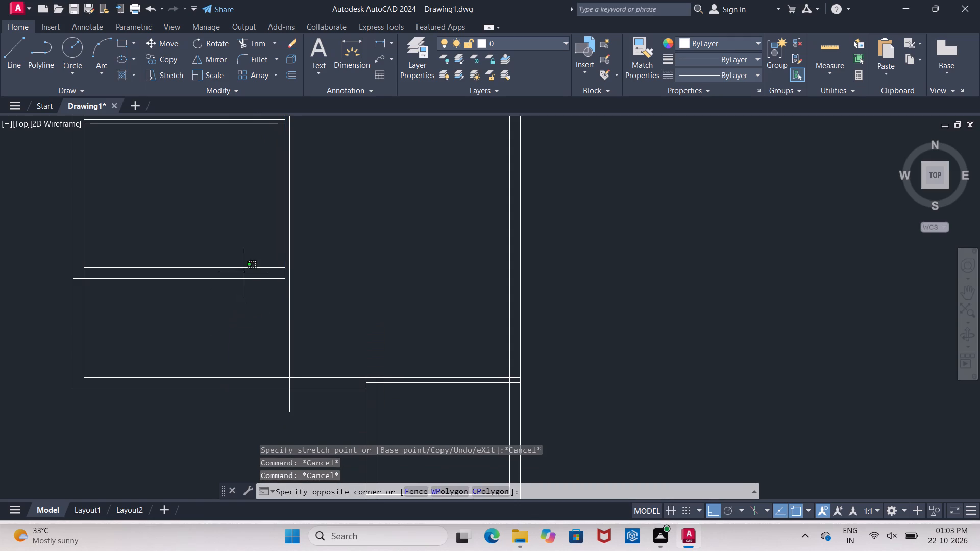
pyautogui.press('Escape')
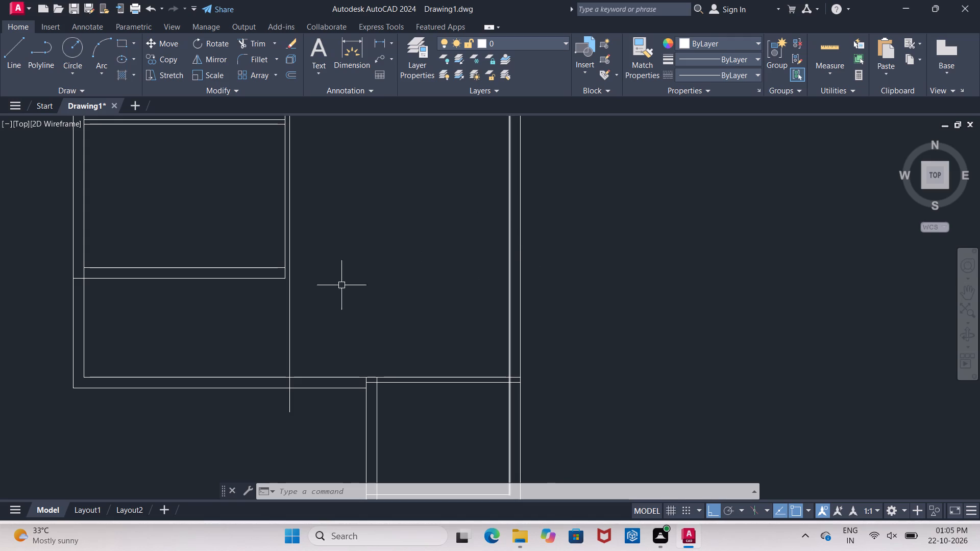
# Stretch the southwest room's lower wall line eastward past the extended vertical wall line.
pyautogui.click(267, 278)
pyautogui.click(286, 277)
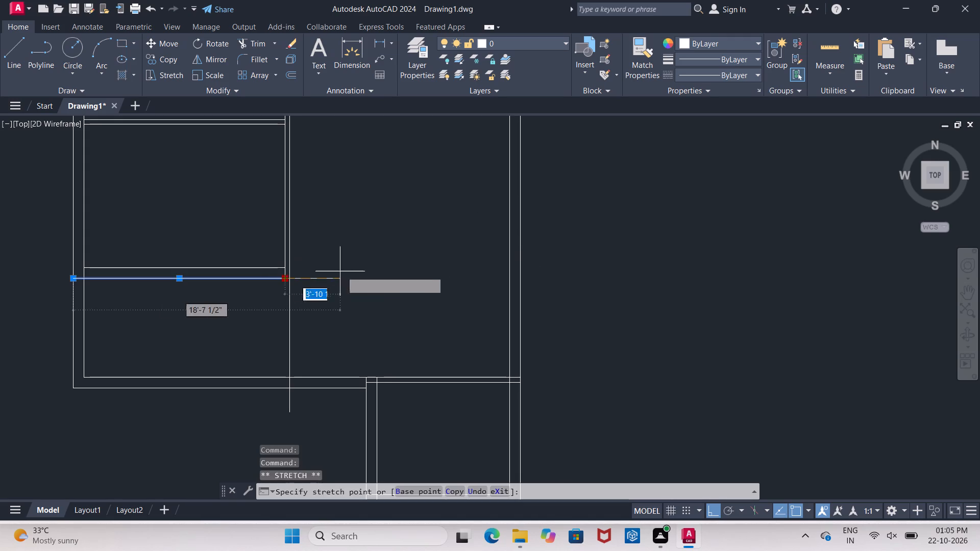
pyautogui.click(346, 271)
pyautogui.press('Escape')
# Trim the stretched horizontal line's overhang east of the vertical wall line, and that vertical line's overhang below the outer south wall.
pyautogui.write('tr')
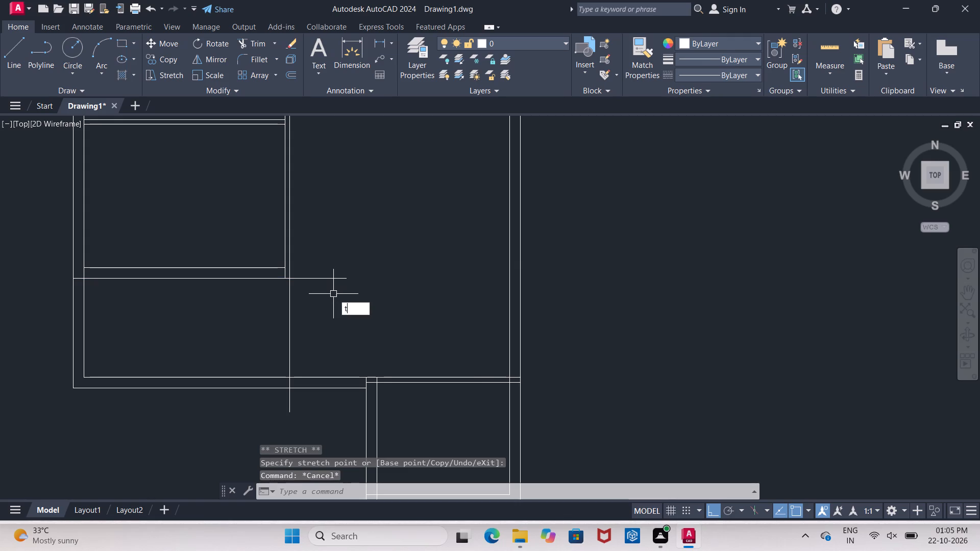
pyautogui.press('Return')
pyautogui.click(317, 281)
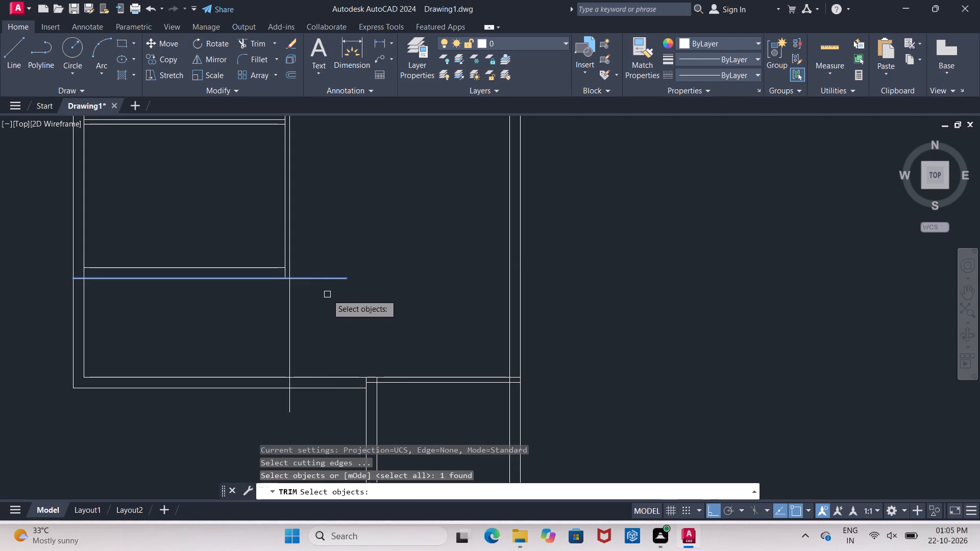
pyautogui.press('Escape')
pyautogui.press('t')
pyautogui.press('r')
pyautogui.press('Return')
pyautogui.press('Return')
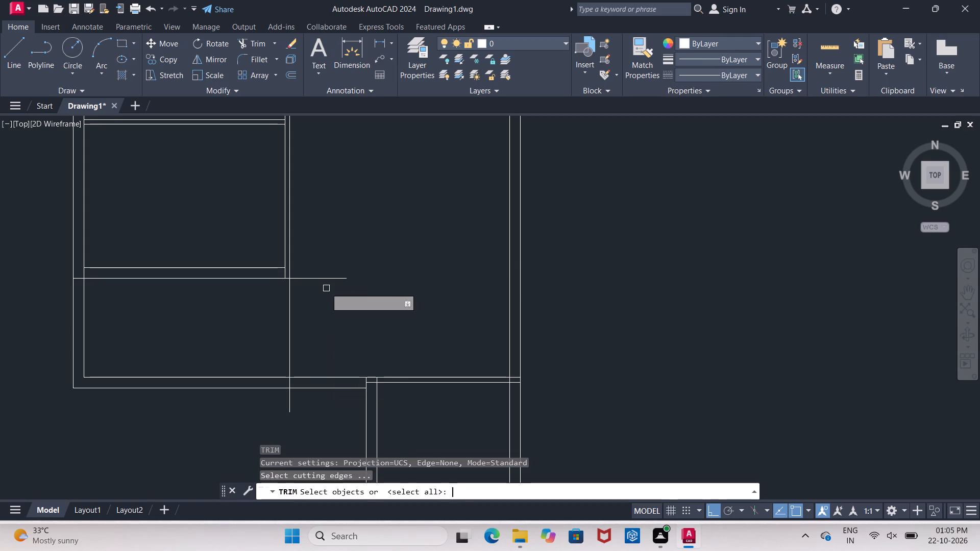
pyautogui.click(324, 271)
pyautogui.click(324, 289)
pyautogui.click(323, 278)
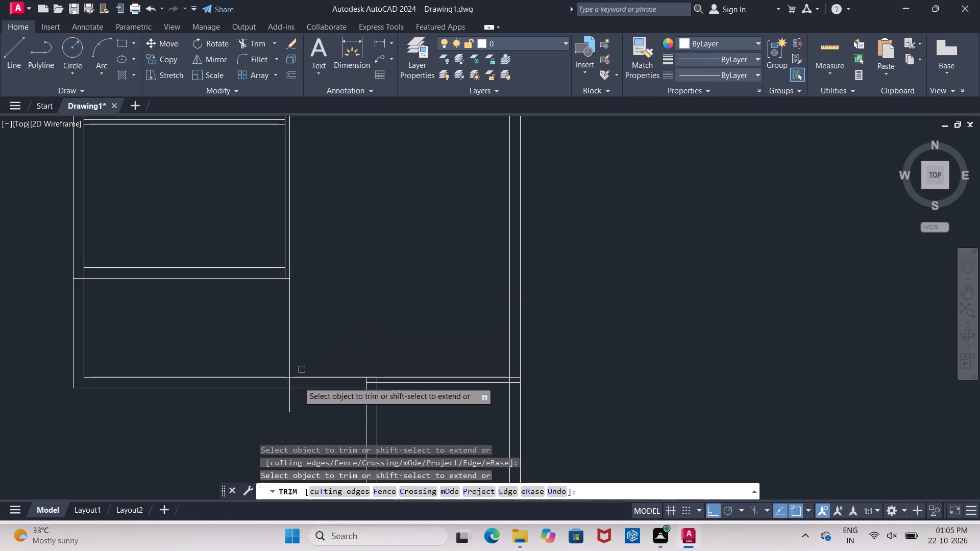
pyautogui.click(290, 399)
pyautogui.press('Escape')
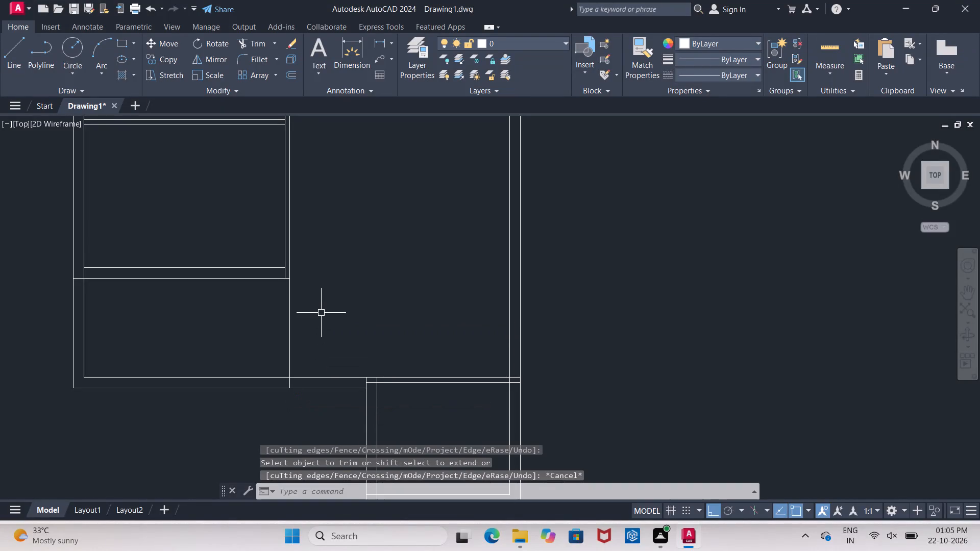
# Offset the extended interior vertical wall line 9" west.
pyautogui.press('o')
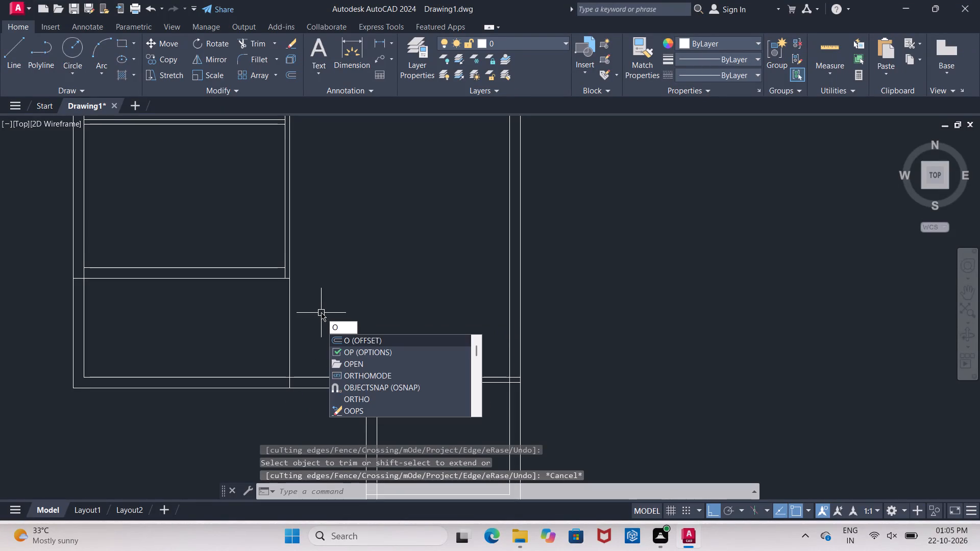
pyautogui.press('Return')
pyautogui.press('9')
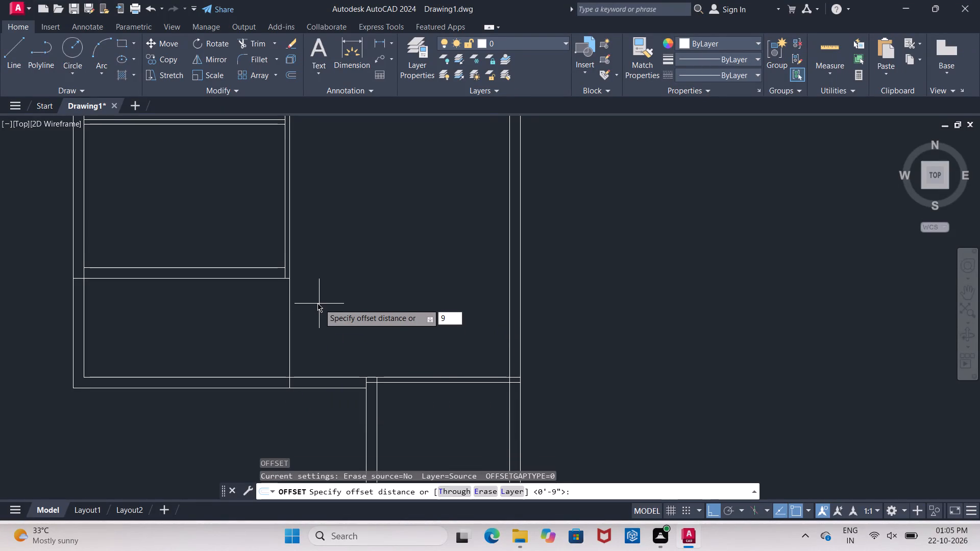
pyautogui.hotkey('shift', '"')
pyautogui.press('Return')
pyautogui.click(291, 320)
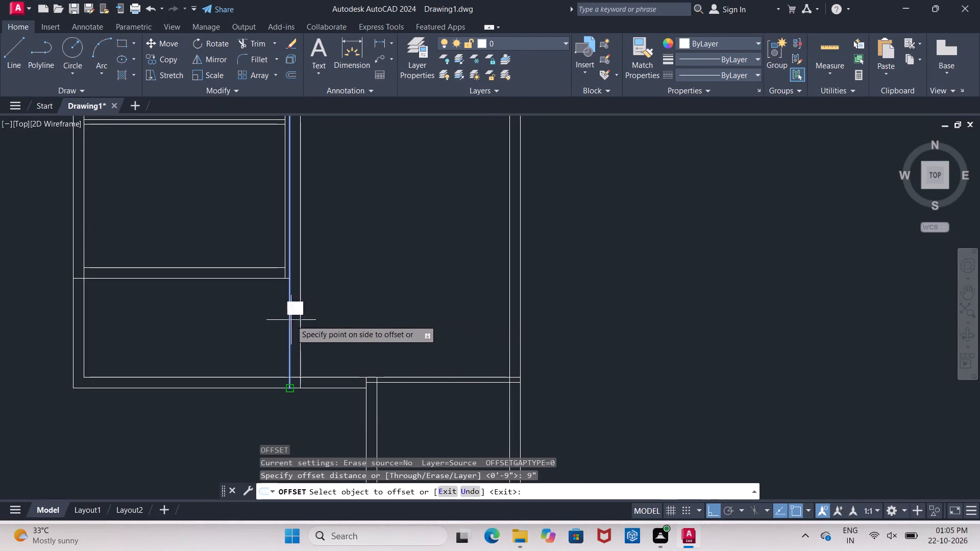
pyautogui.click(229, 326)
pyautogui.press('Escape')
# Trim the new 9" vertical line above the lower wall line of the room to the north.
pyautogui.press('t')
pyautogui.press('r')
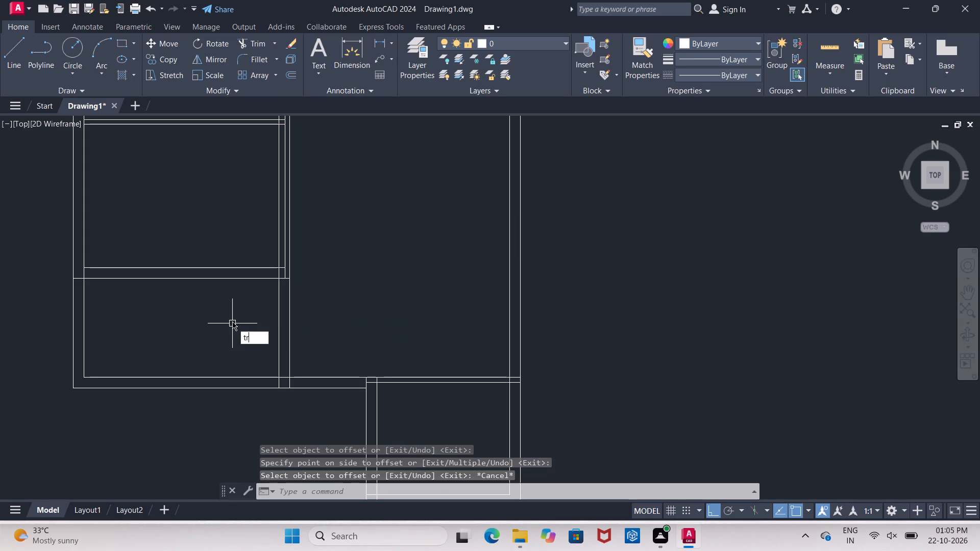
pyautogui.press('Return')
pyautogui.scroll(5, 257, 285)
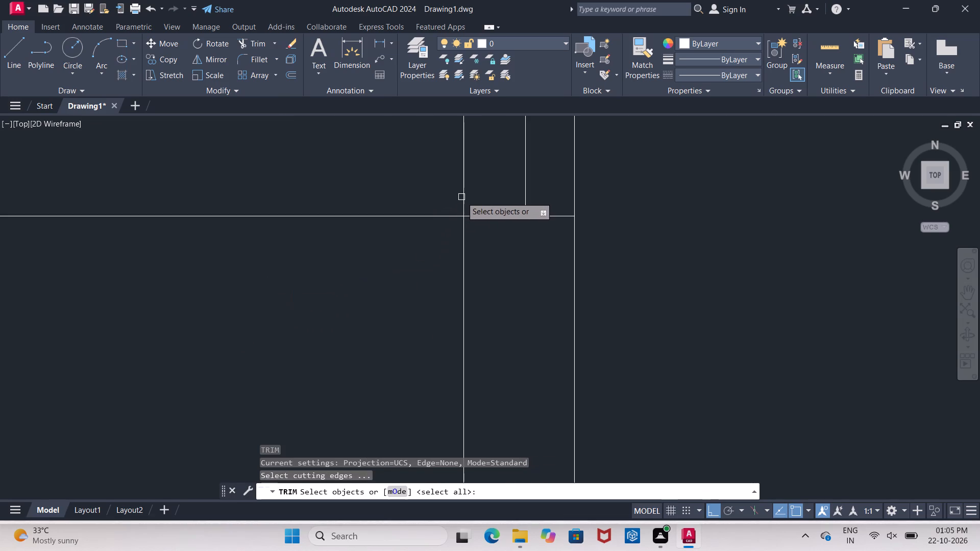
pyautogui.click(461, 197)
pyautogui.press('Escape')
pyautogui.write('tr')
pyautogui.press('Return')
pyautogui.press('Return')
pyautogui.click(461, 189)
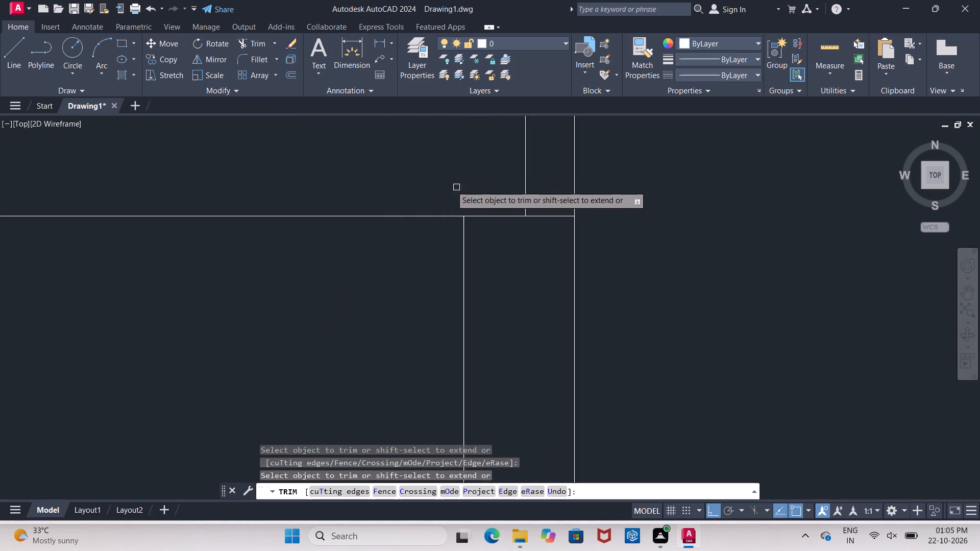
pyautogui.scroll(-4, 312, 189)
pyautogui.scroll(-1, 278, 252)
pyautogui.press('Escape')
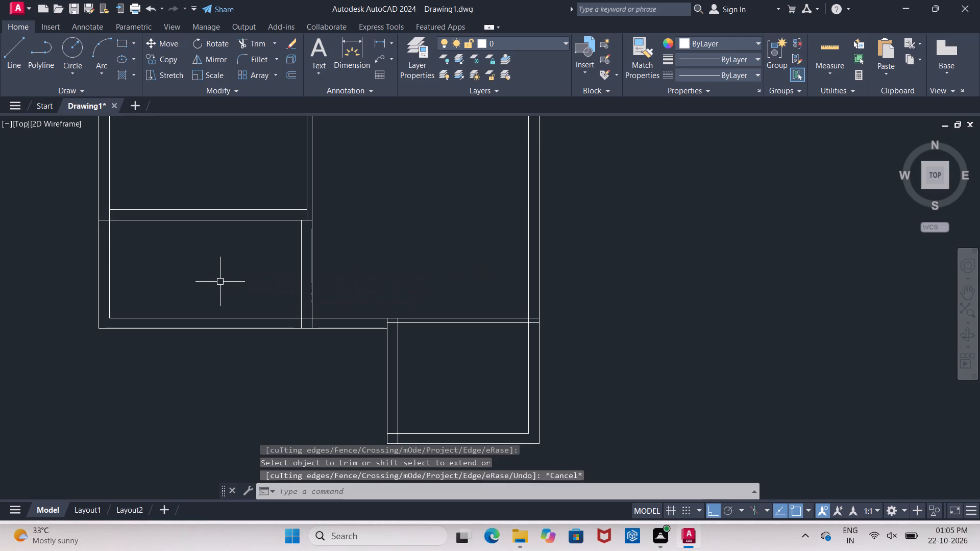
# Check the overall north-south length of the plan along its outer east wall with a temporary dimension.
pyautogui.press('Escape')
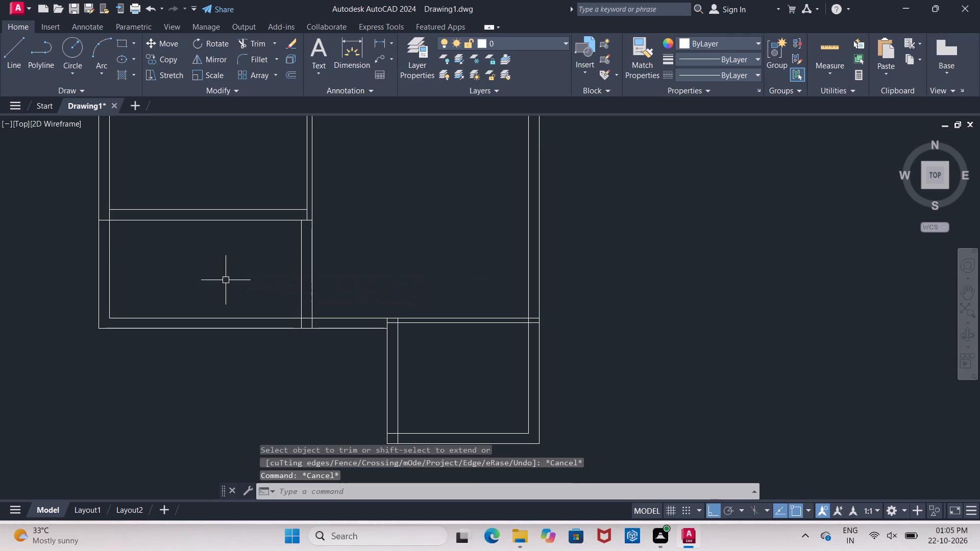
pyautogui.scroll(-4, 226, 281)
pyautogui.scroll(2, 216, 266)
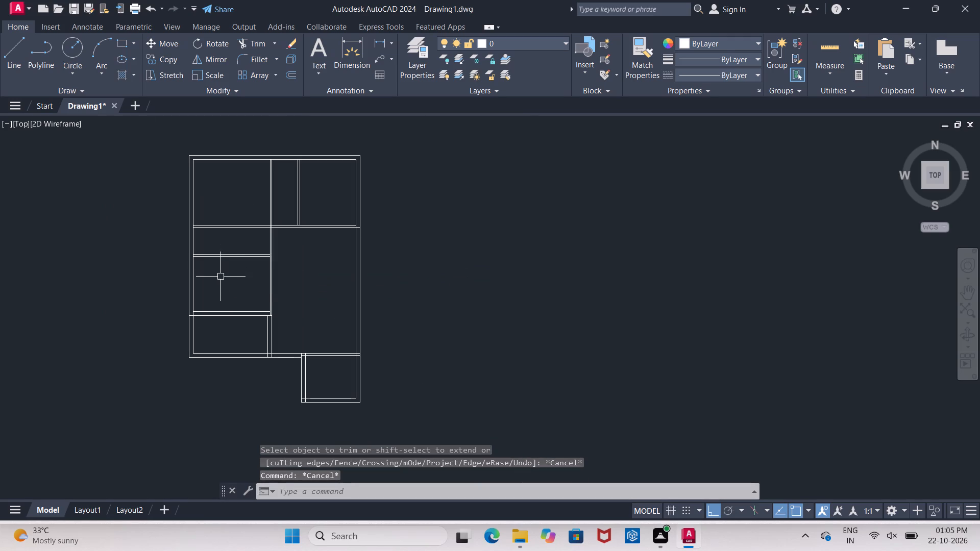
pyautogui.click(363, 42)
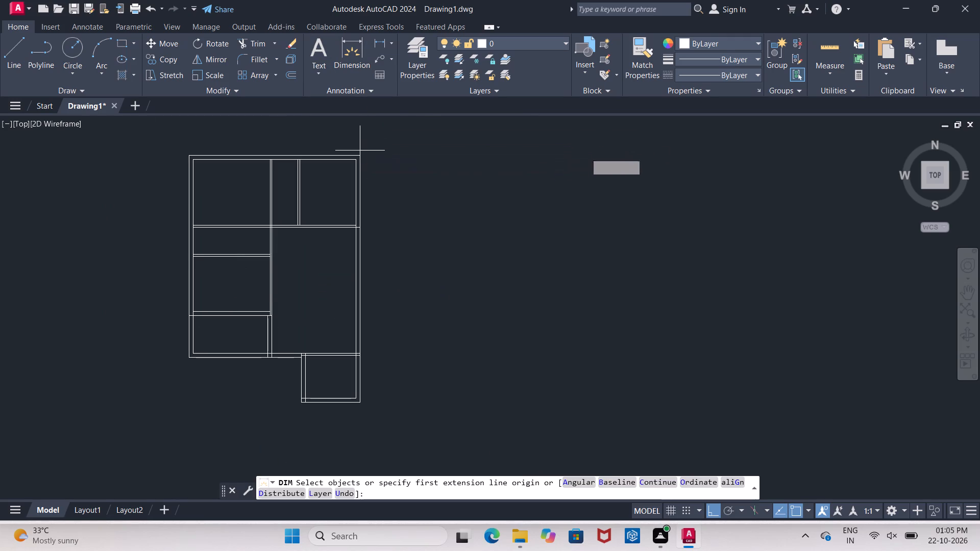
pyautogui.click(360, 156)
pyautogui.click(358, 404)
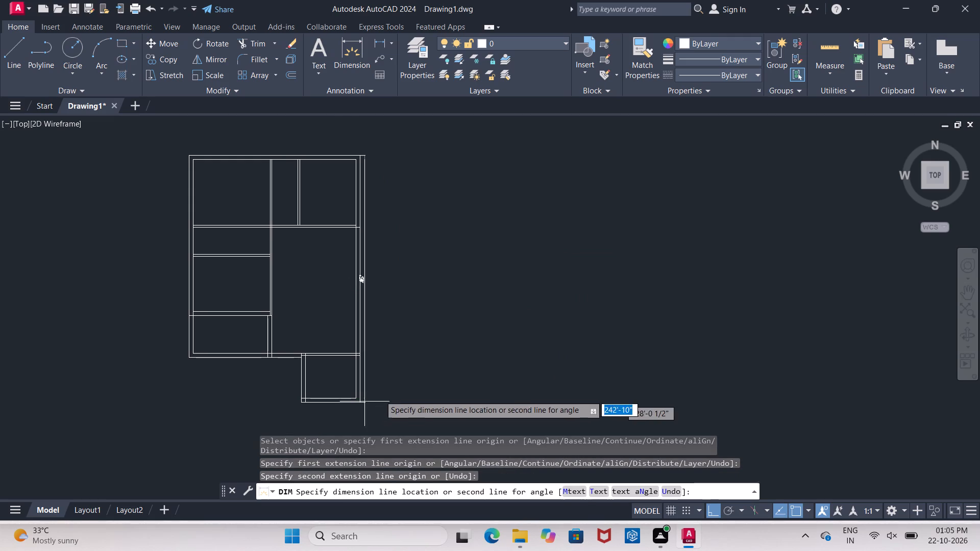
pyautogui.scroll(2, 375, 373)
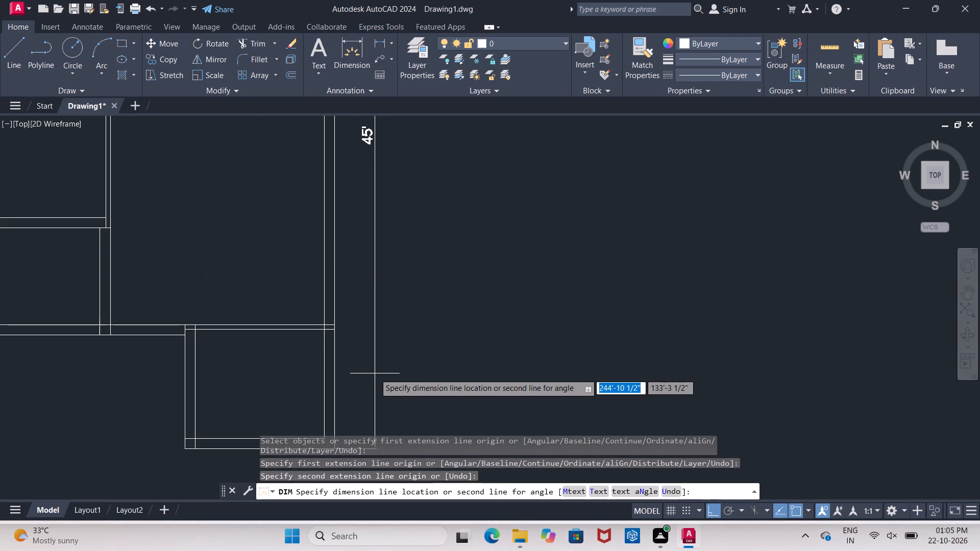
pyautogui.press('Escape')
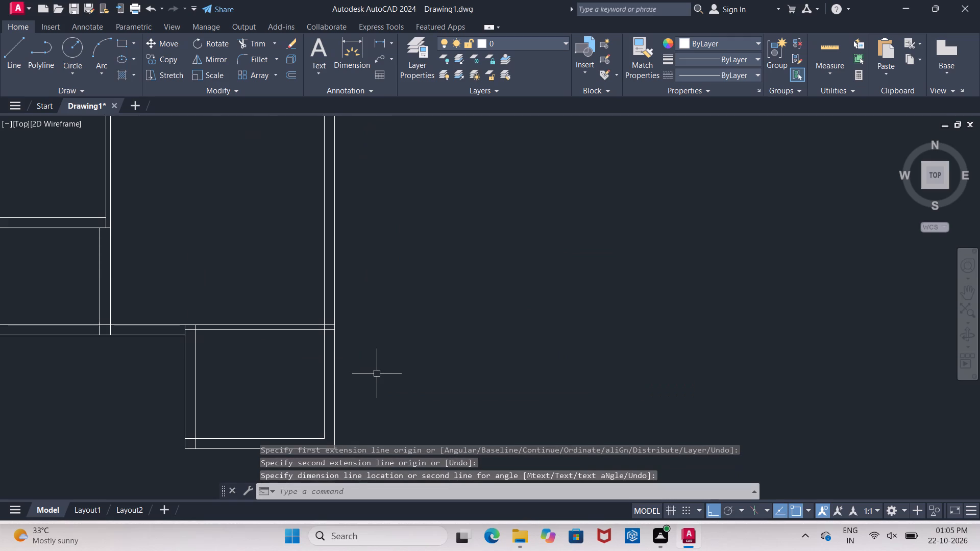
pyautogui.press('Escape')
pyautogui.scroll(-3, 389, 355)
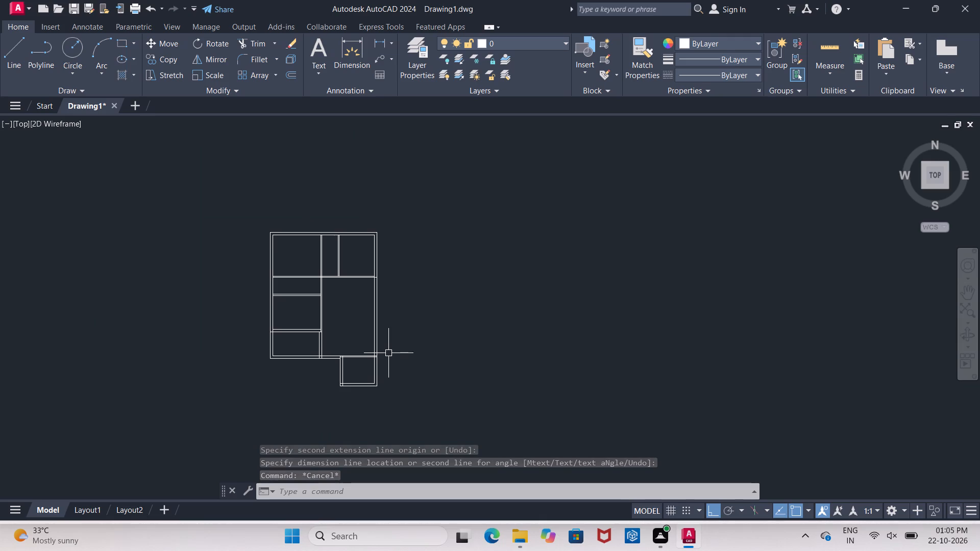
pyautogui.press('Escape')
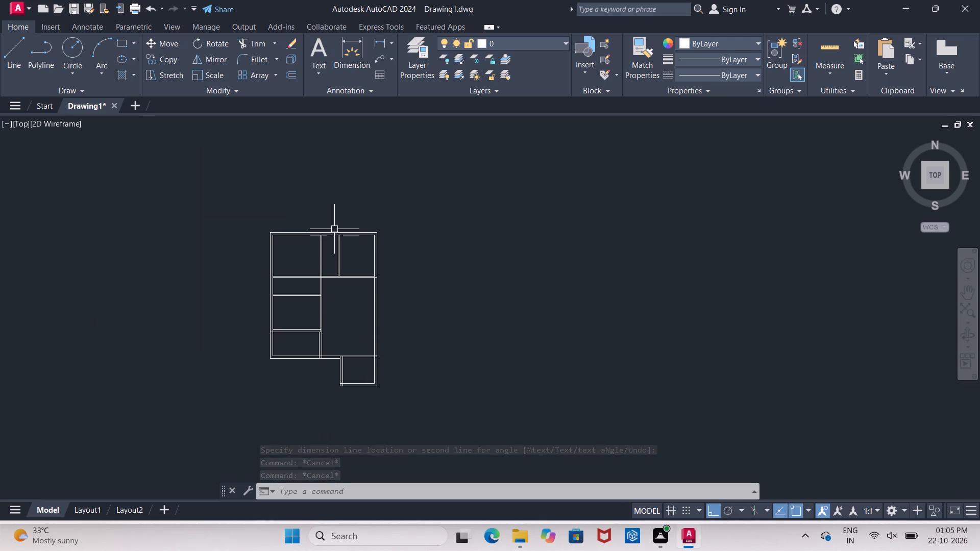
# Offset the inner line of the north outer wall 8' south.
pyautogui.scroll(2, 323, 240)
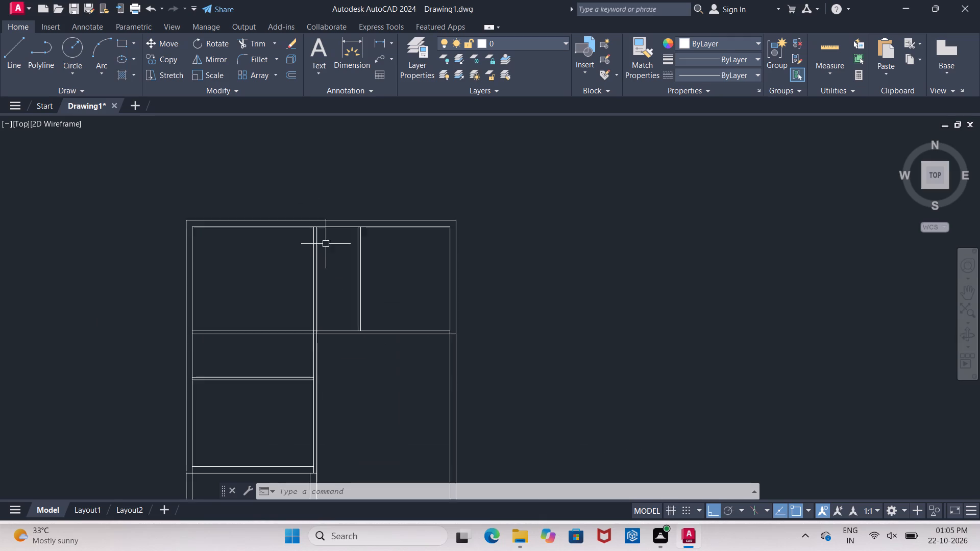
pyautogui.scroll(2, 326, 244)
pyautogui.press('o')
pyautogui.press('Return')
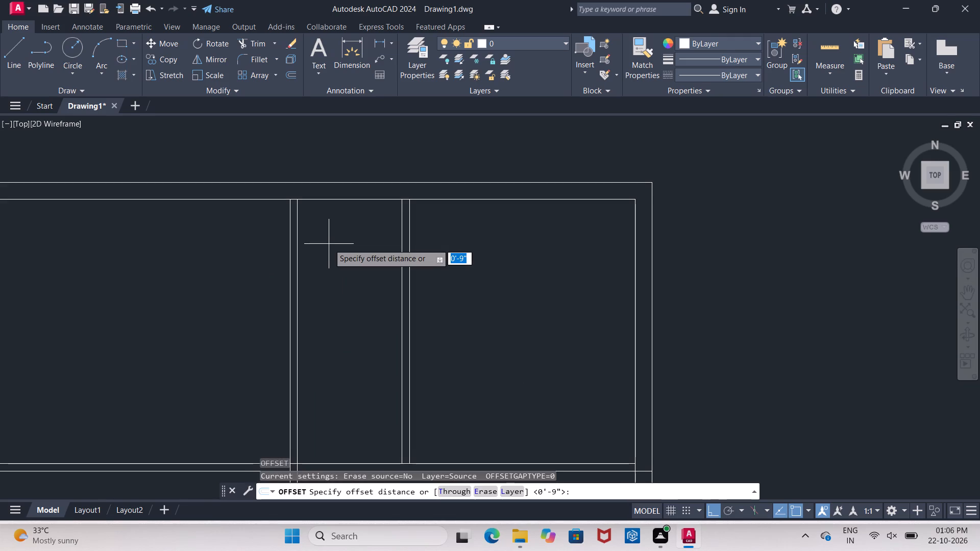
pyautogui.press('8')
pyautogui.press("'")
pyautogui.press('Return')
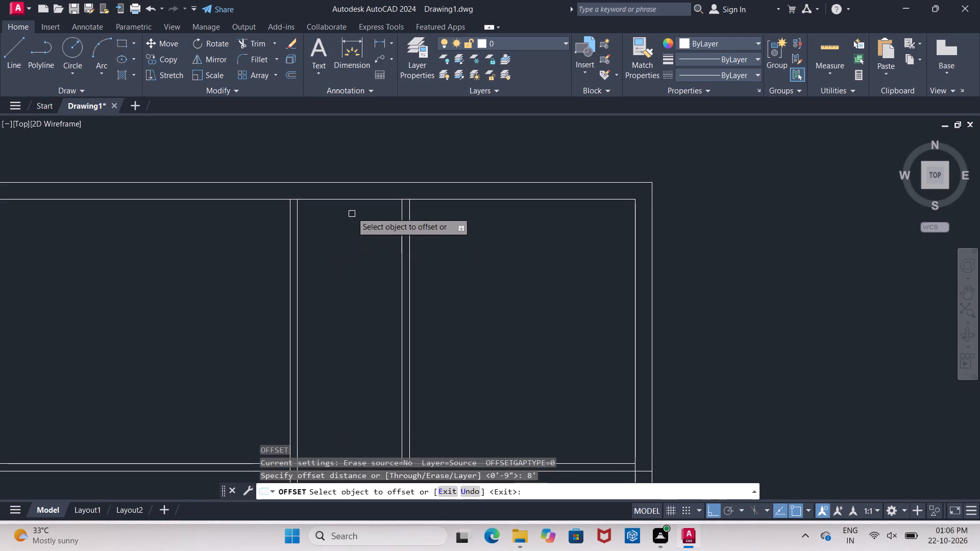
pyautogui.click(350, 201)
pyautogui.click(361, 262)
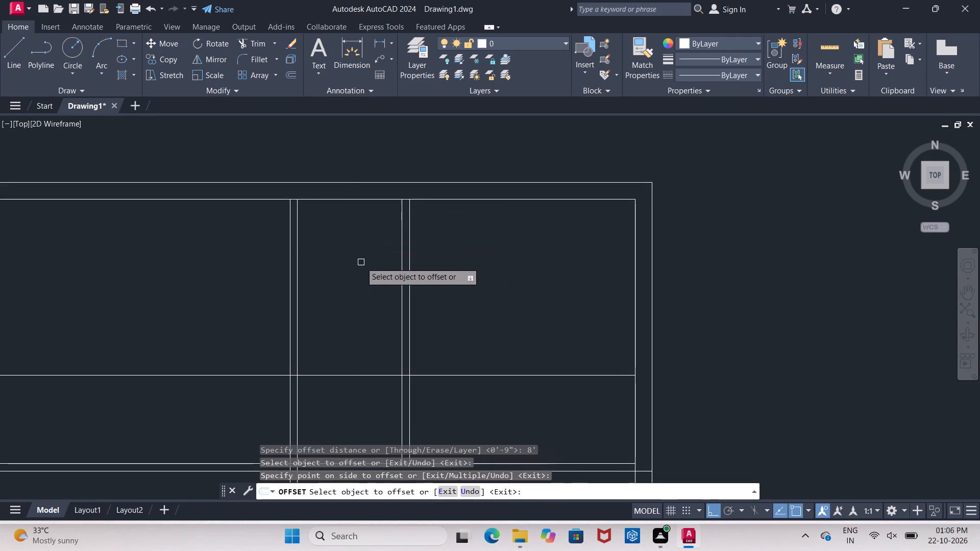
# Offset the new horizontal line 4" south to form a partition wall.
pyautogui.scroll(-1, 349, 251)
pyautogui.click(337, 329)
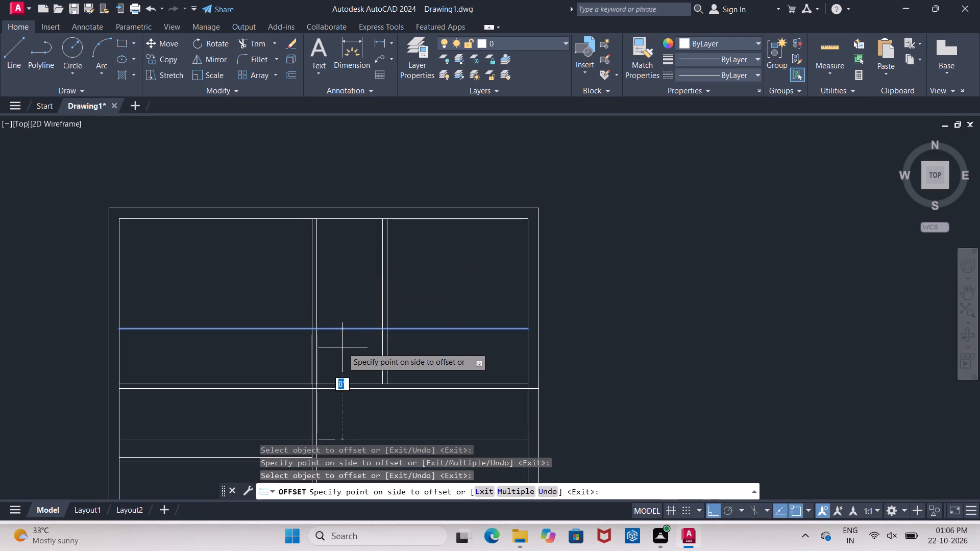
pyautogui.write('4"')
pyautogui.press('Return')
pyautogui.press('Escape')
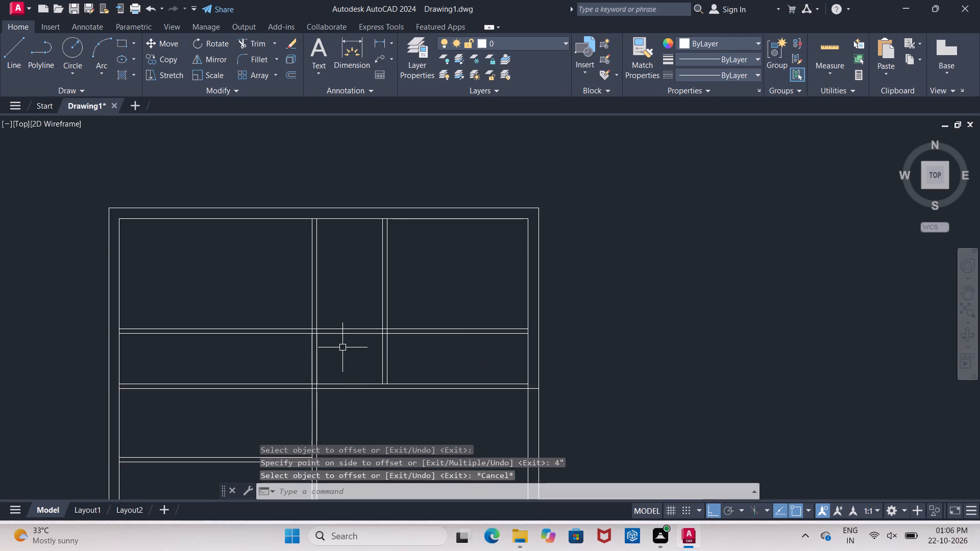
# Trim both partition lines east and west of the narrow north-middle room, leaving them only between that room's side walls.
pyautogui.write('tr')
pyautogui.press('Return')
pyautogui.press('Return')
pyautogui.scroll(4, 345, 345)
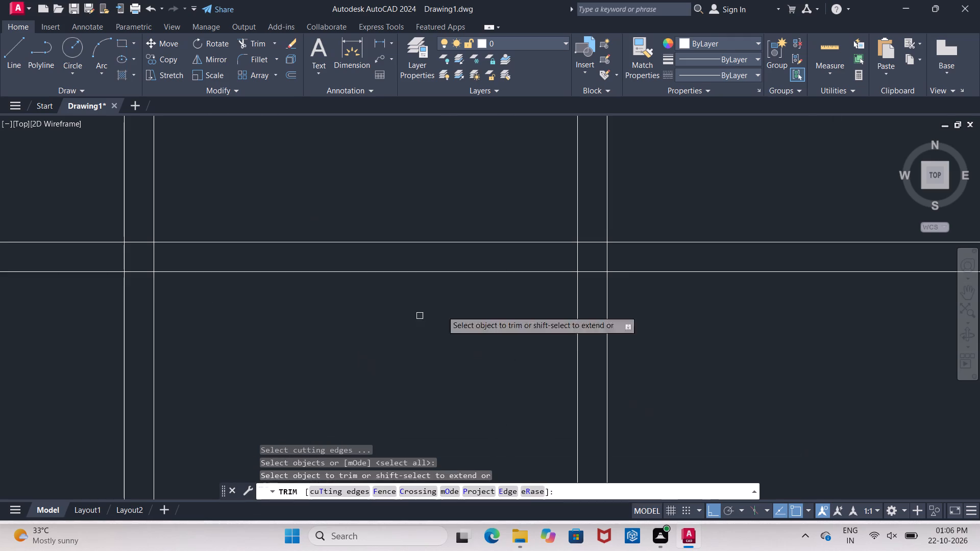
pyautogui.click(633, 220)
pyautogui.click(625, 305)
pyautogui.click(88, 211)
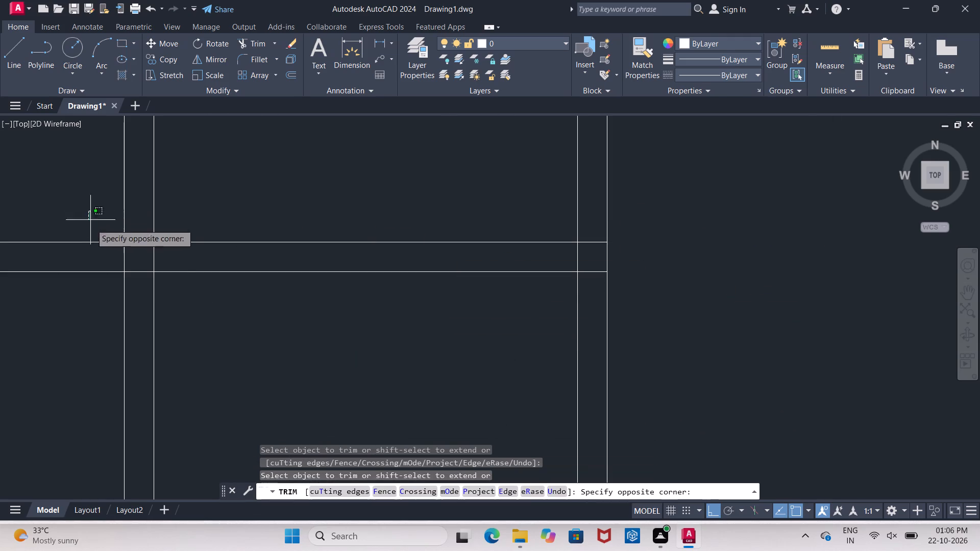
pyautogui.click(83, 296)
pyautogui.press('Escape')
pyautogui.scroll(-4, 239, 307)
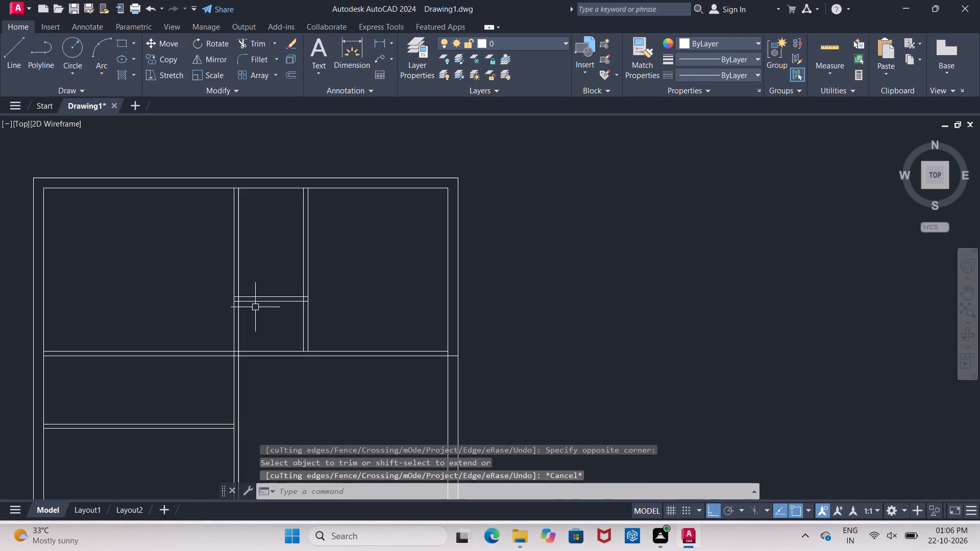
# Extend both lines of the narrow room's east wall south to the lower line of the horizontal wall below.
pyautogui.scroll(-1, 254, 337)
pyautogui.scroll(-1, 339, 318)
pyautogui.scroll(2, 260, 367)
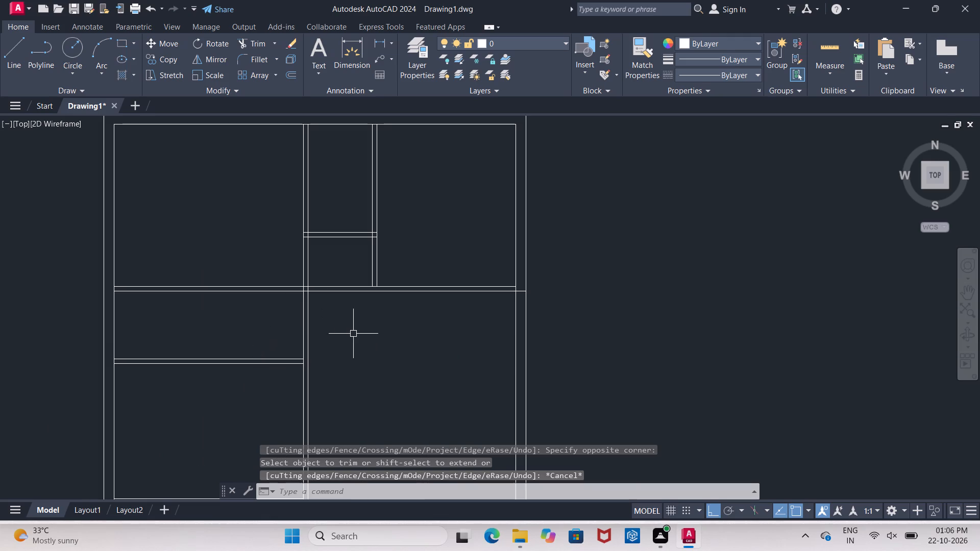
pyautogui.scroll(3, 360, 326)
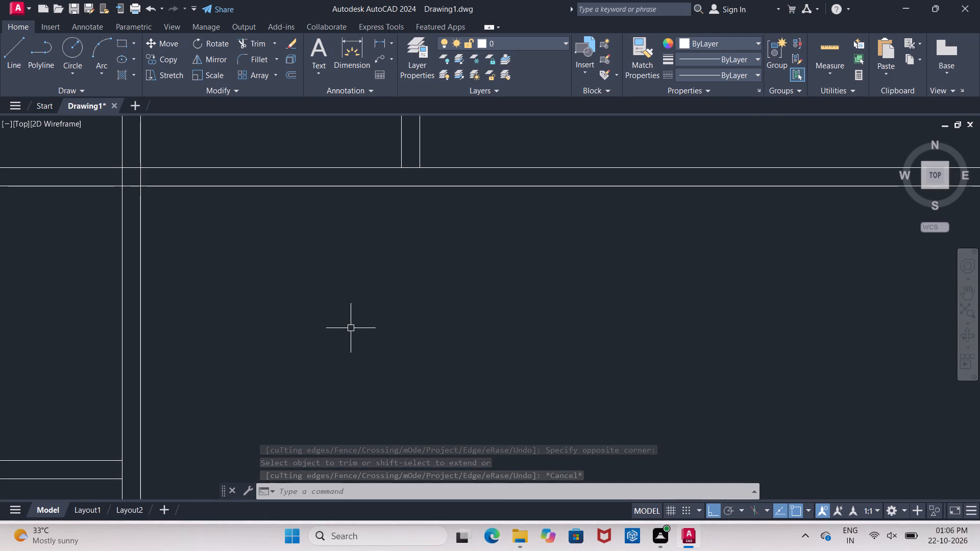
pyautogui.press('Escape')
pyautogui.scroll(-2, 350, 332)
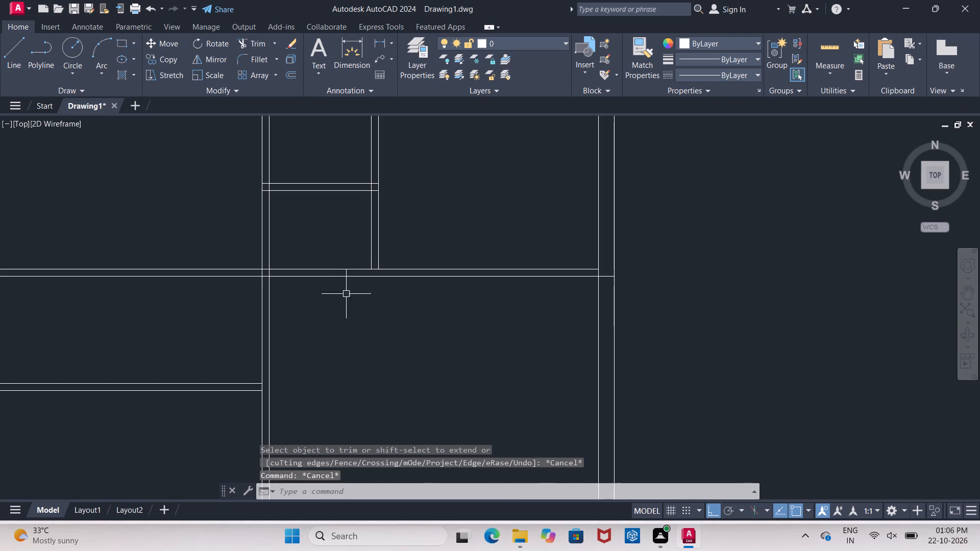
pyautogui.press('e')
pyautogui.press('x')
pyautogui.press('Return')
pyautogui.press('Return')
pyautogui.click(378, 246)
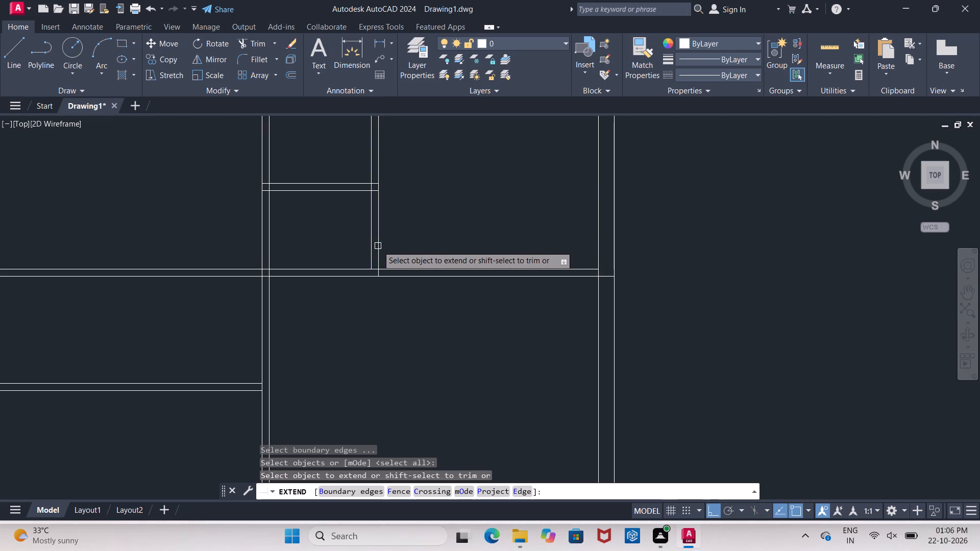
pyautogui.click(369, 249)
pyautogui.press('Escape')
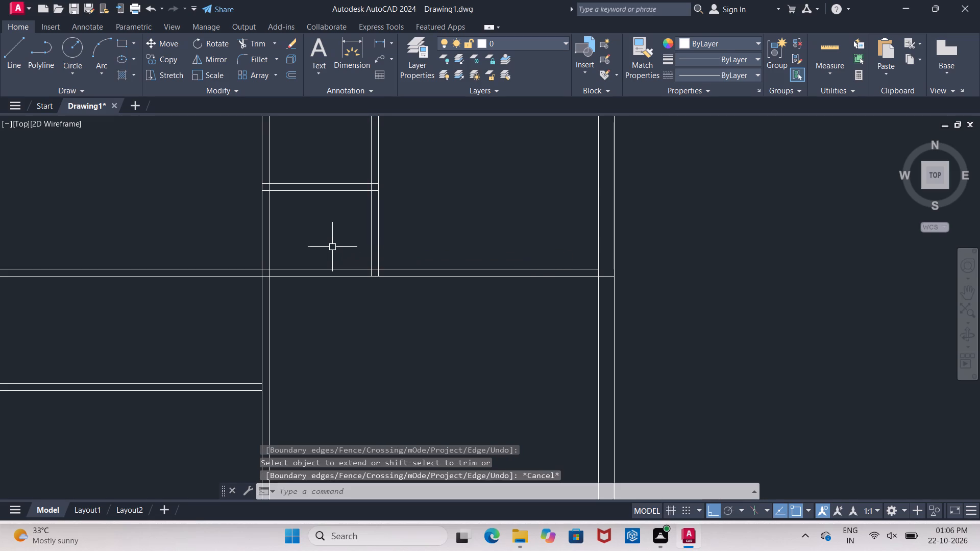
# Trim the two horizontal wall lines between the narrow room's side walls to open its south end.
pyautogui.write('tr')
pyautogui.press('Return')
pyautogui.press('Return')
pyautogui.click(332, 247)
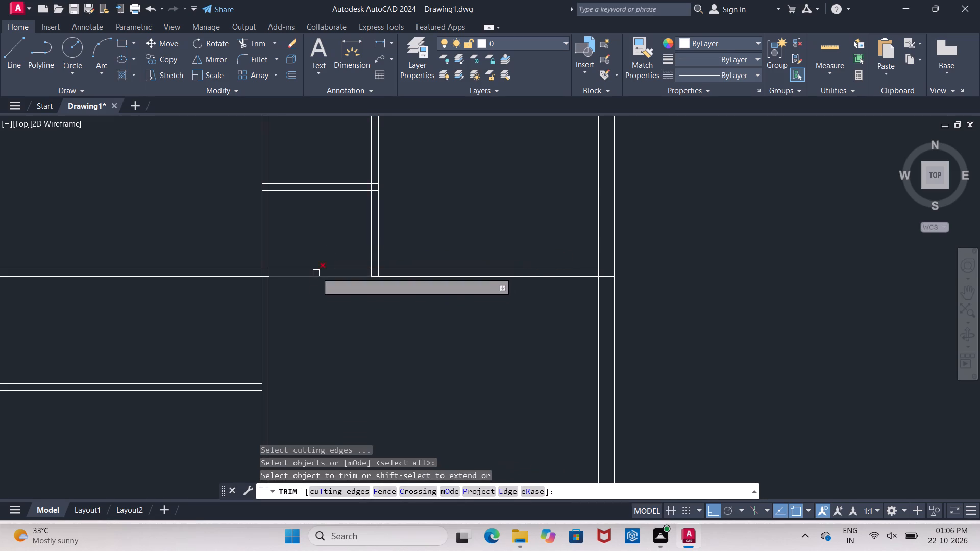
pyautogui.click(320, 254)
pyautogui.click(310, 296)
pyautogui.press('Escape')
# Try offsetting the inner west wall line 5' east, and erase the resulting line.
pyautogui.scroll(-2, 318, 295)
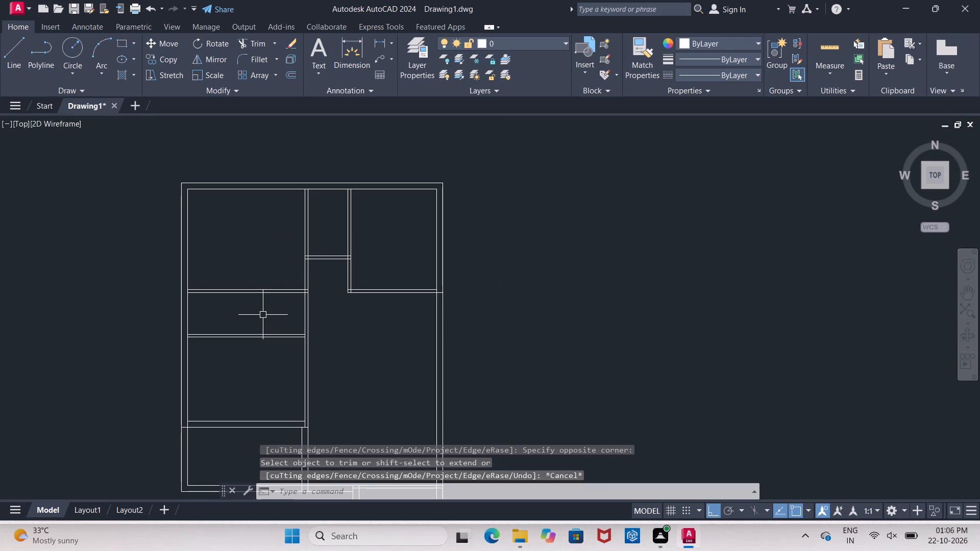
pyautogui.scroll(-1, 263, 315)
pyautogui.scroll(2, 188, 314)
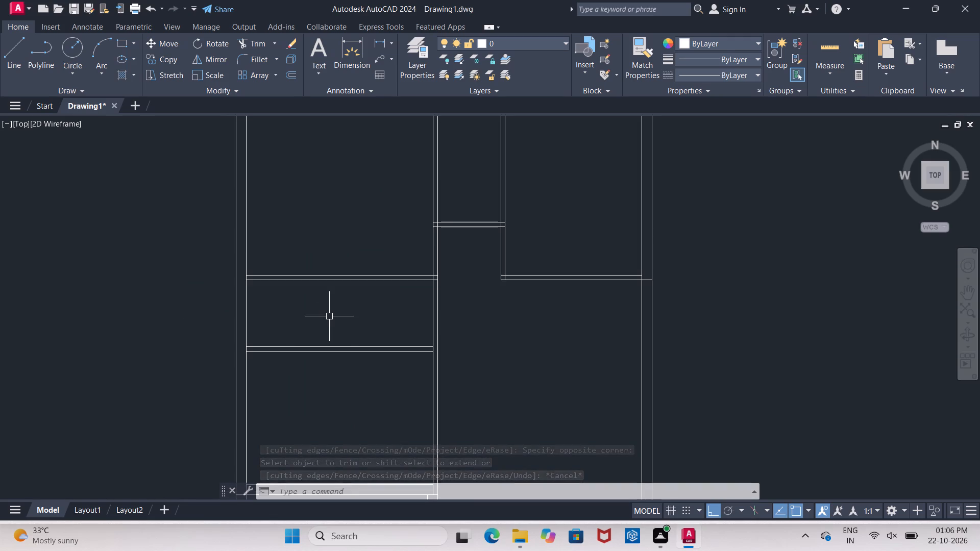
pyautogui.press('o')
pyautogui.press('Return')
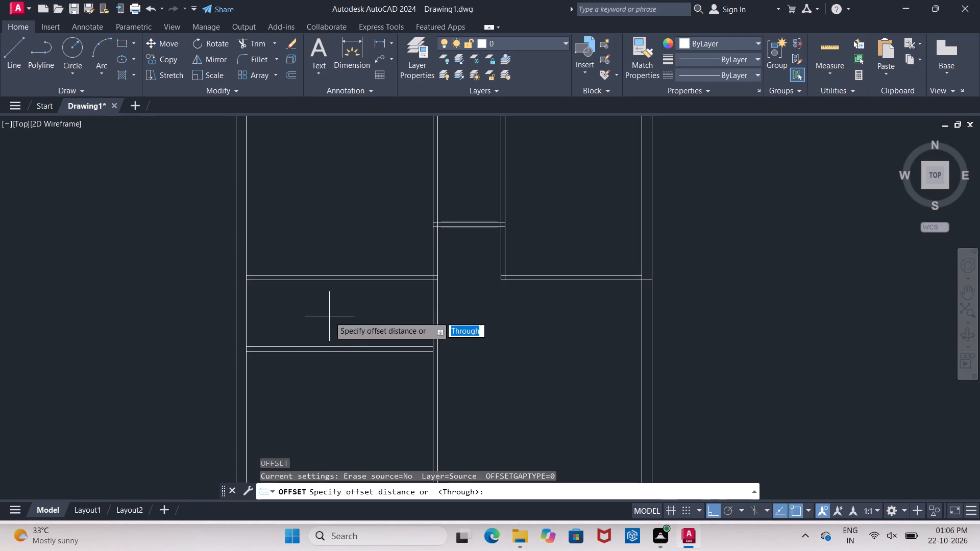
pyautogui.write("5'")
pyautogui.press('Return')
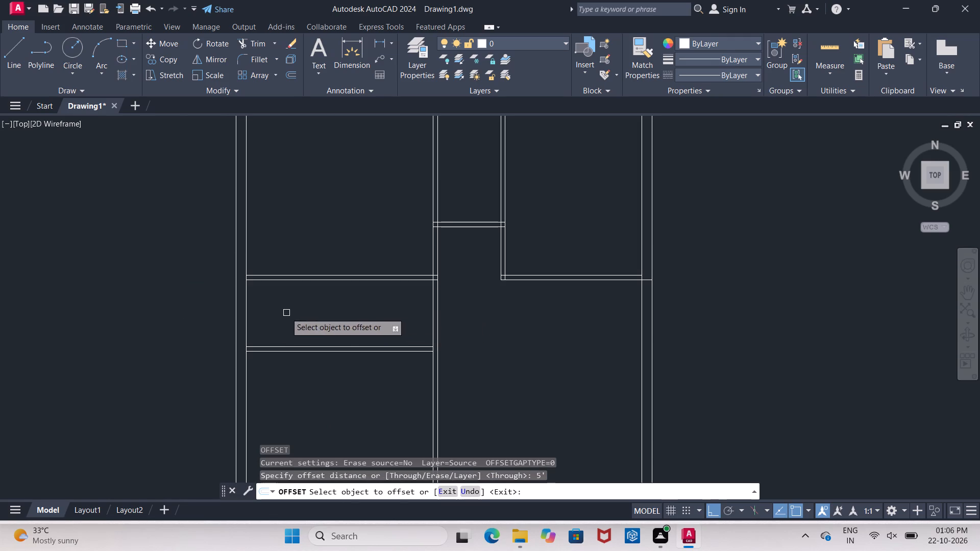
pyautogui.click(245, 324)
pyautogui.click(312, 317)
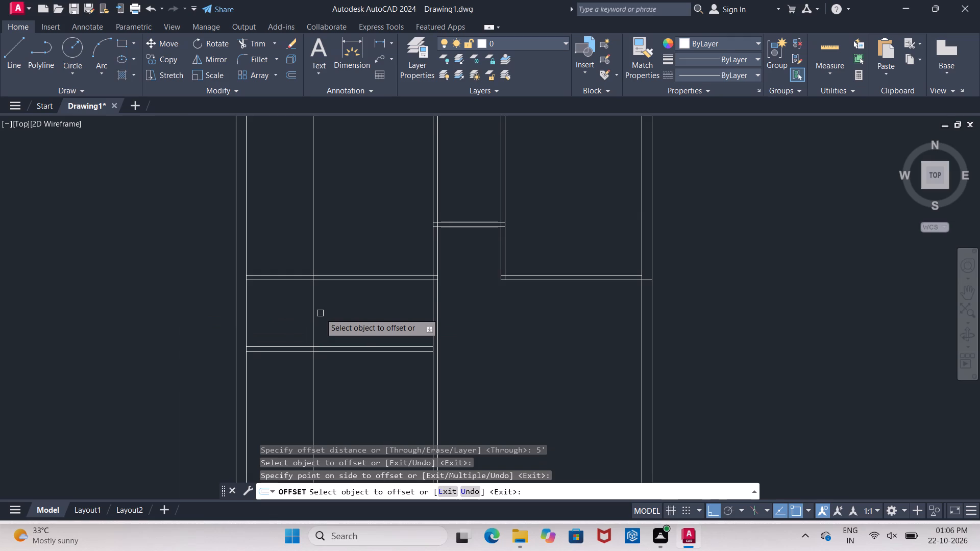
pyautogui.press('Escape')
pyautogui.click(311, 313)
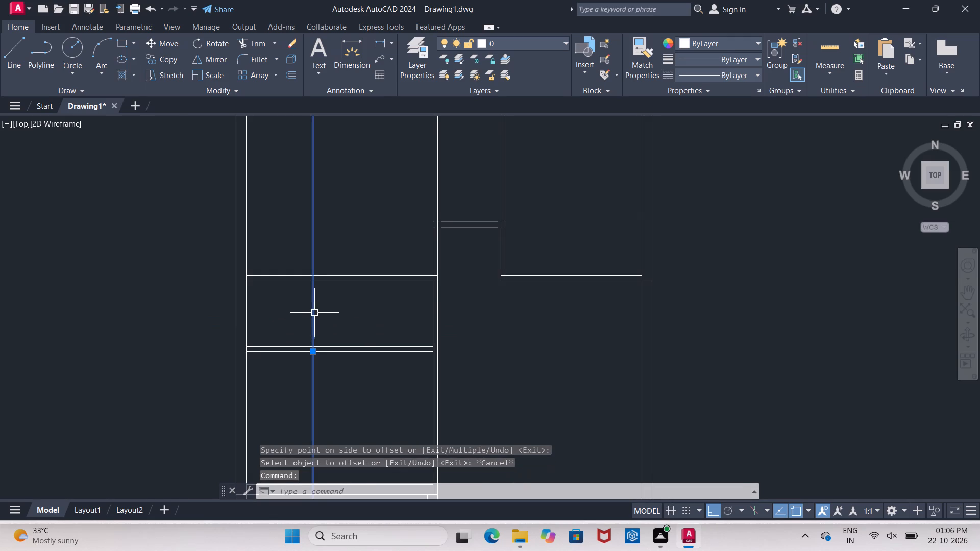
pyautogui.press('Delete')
# Offset the inner line of the west outer wall 8'6" east.
pyautogui.press('o')
pyautogui.press('Return')
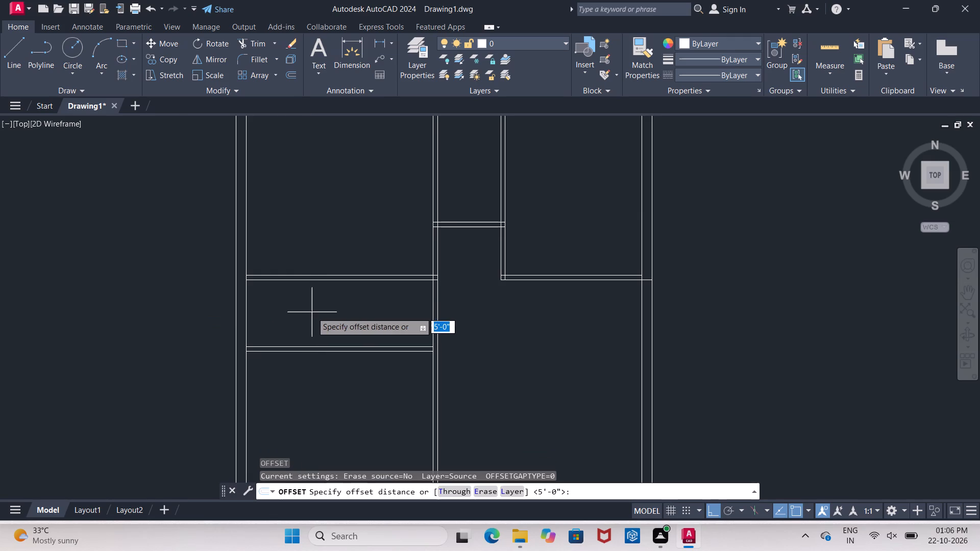
pyautogui.press('8')
pyautogui.press("'")
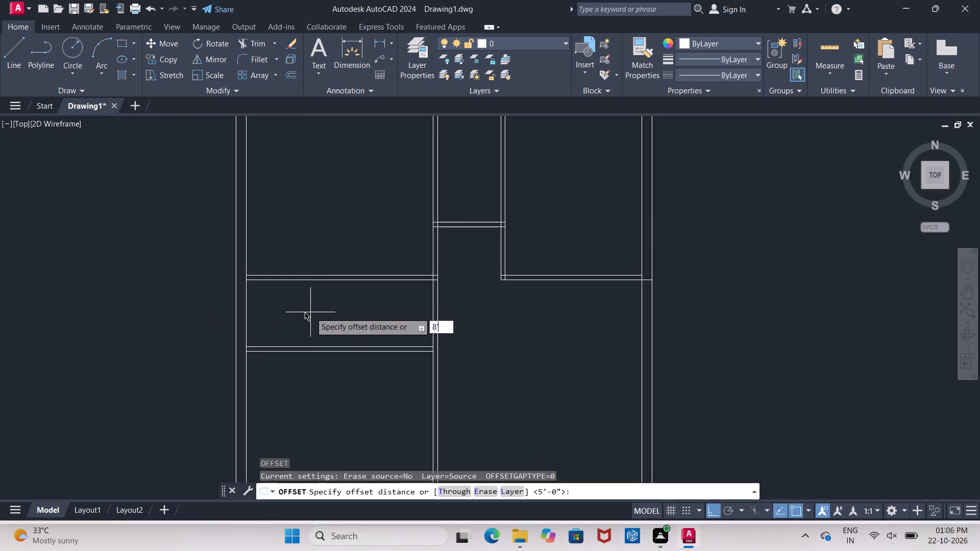
pyautogui.press('6')
pyautogui.hotkey('shift', '"')
pyautogui.press('Return')
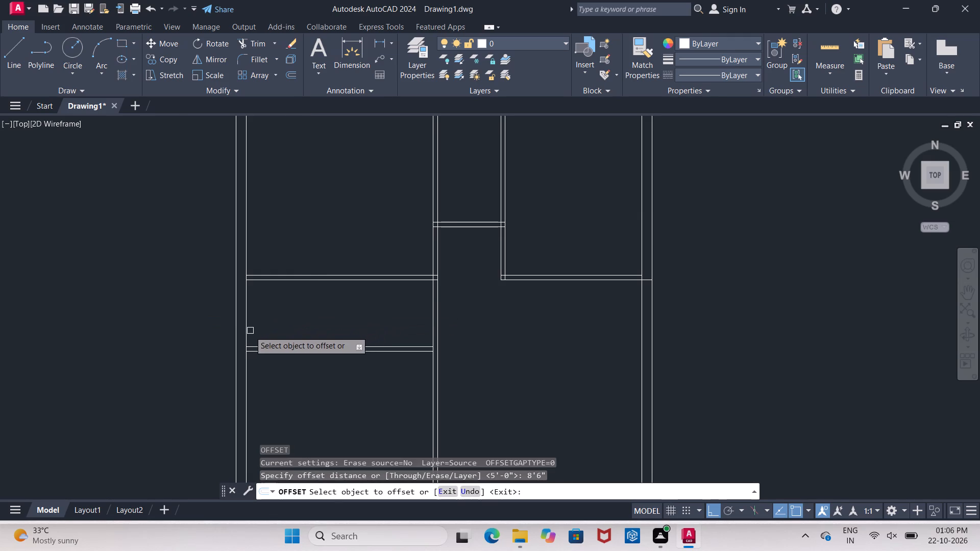
pyautogui.click(248, 329)
pyautogui.click(339, 324)
# Offset the new vertical line 4" east to form a partition wall.
pyautogui.click(361, 317)
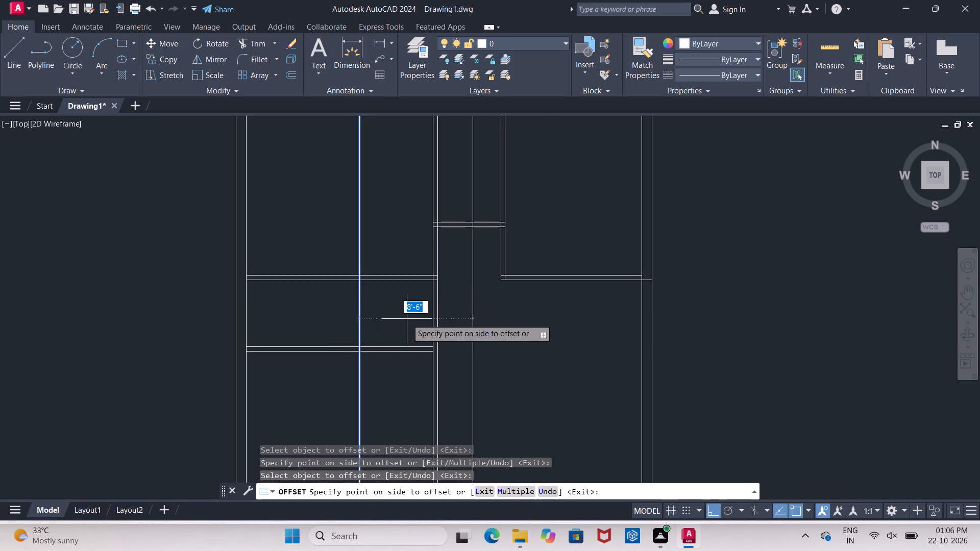
pyautogui.press('4')
pyautogui.hotkey('shift', '"')
pyautogui.press('Return')
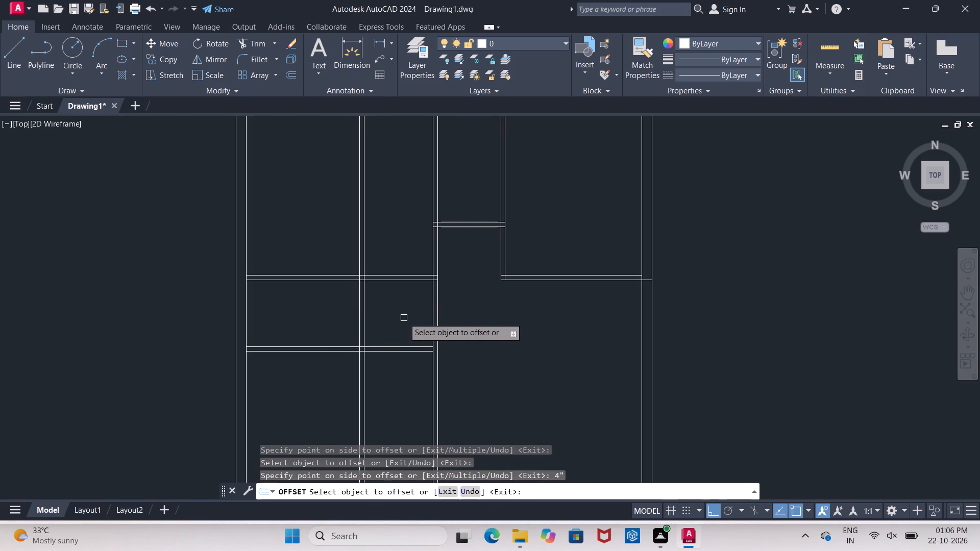
# Trim the new partition's two lines above and below the narrow west strip so they span only between its two horizontal walls.
pyautogui.press('Escape')
pyautogui.write('tr')
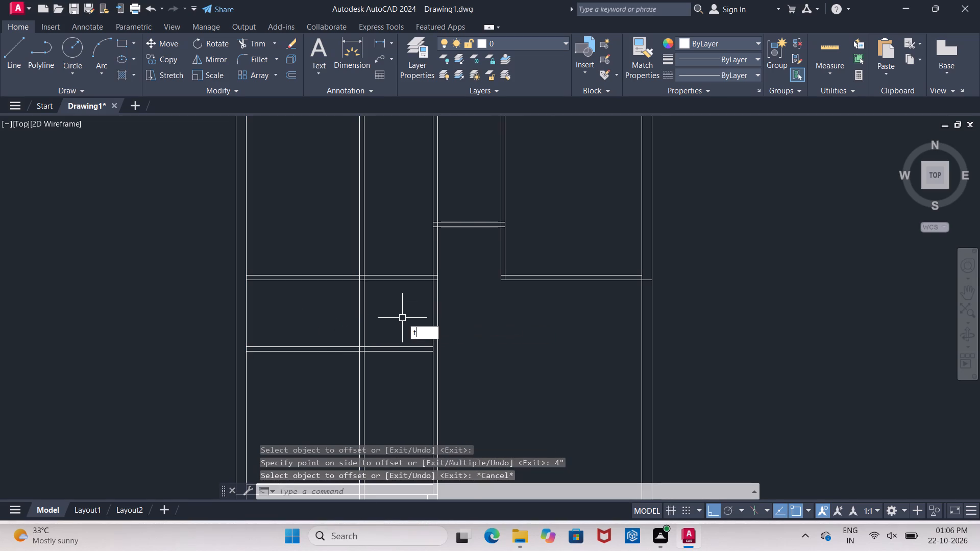
pyautogui.press('Return')
pyautogui.press('Return')
pyautogui.scroll(3, 391, 247)
pyautogui.click(341, 297)
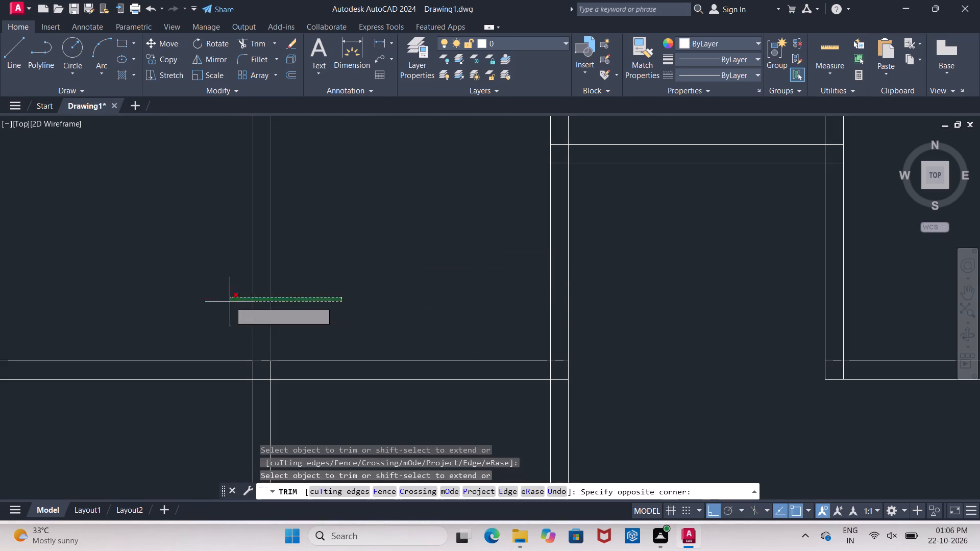
pyautogui.click(223, 299)
pyautogui.scroll(-3, 312, 249)
pyautogui.scroll(3, 293, 360)
pyautogui.click(370, 344)
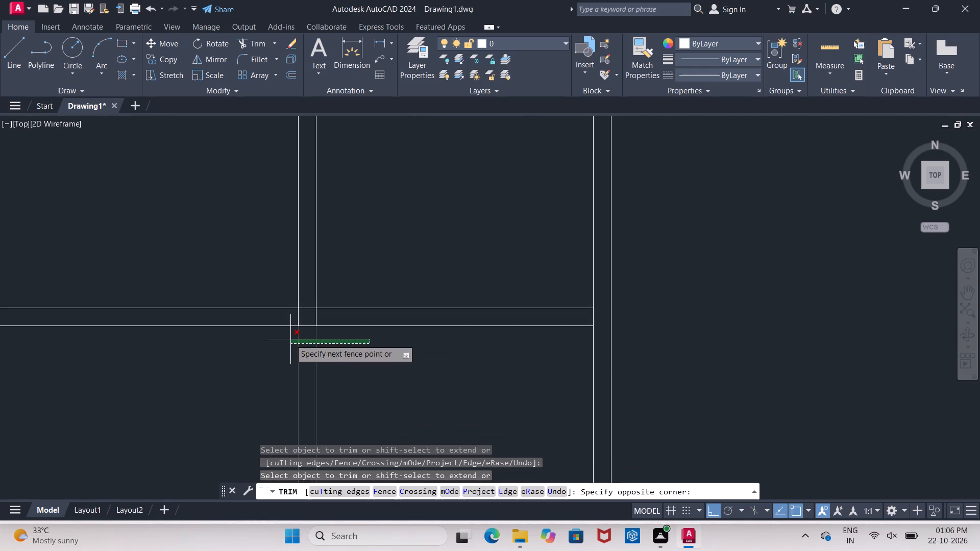
pyautogui.click(288, 339)
pyautogui.scroll(-4, 298, 336)
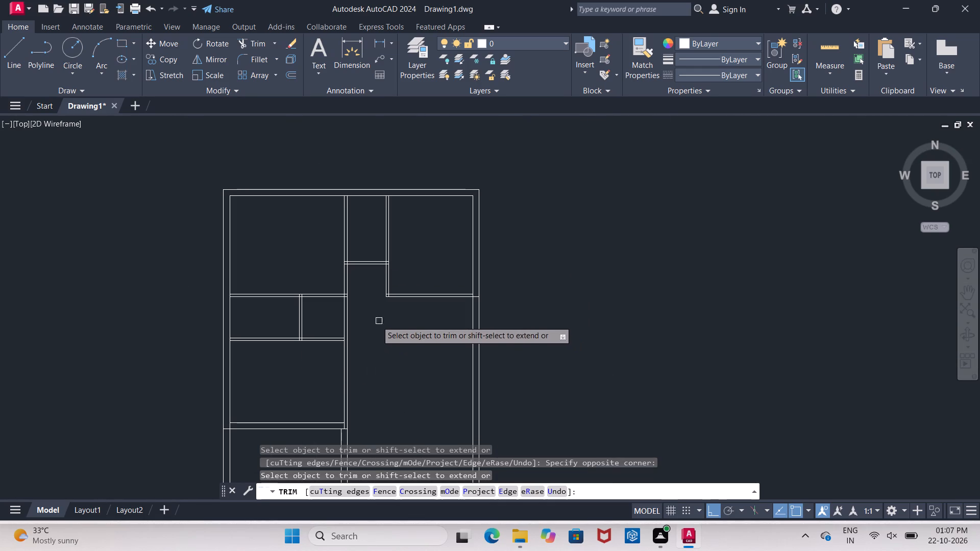
pyautogui.scroll(1, 351, 319)
pyautogui.press('Escape')
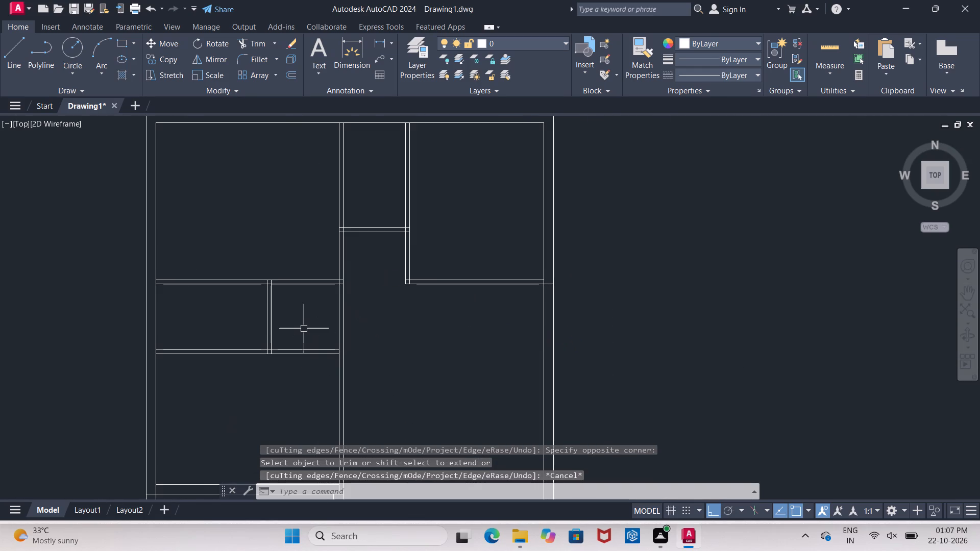
# Extend both lines of the narrow west strip's south wall to the far line of the vertical wall on its east side.
pyautogui.write('ex')
pyautogui.press('Return')
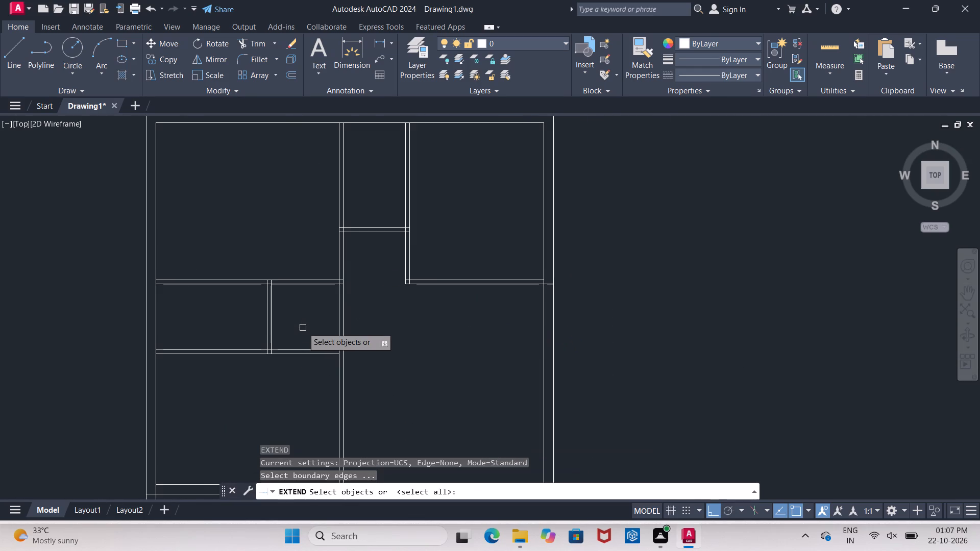
pyautogui.press('Return')
pyautogui.click(303, 328)
pyautogui.click(310, 339)
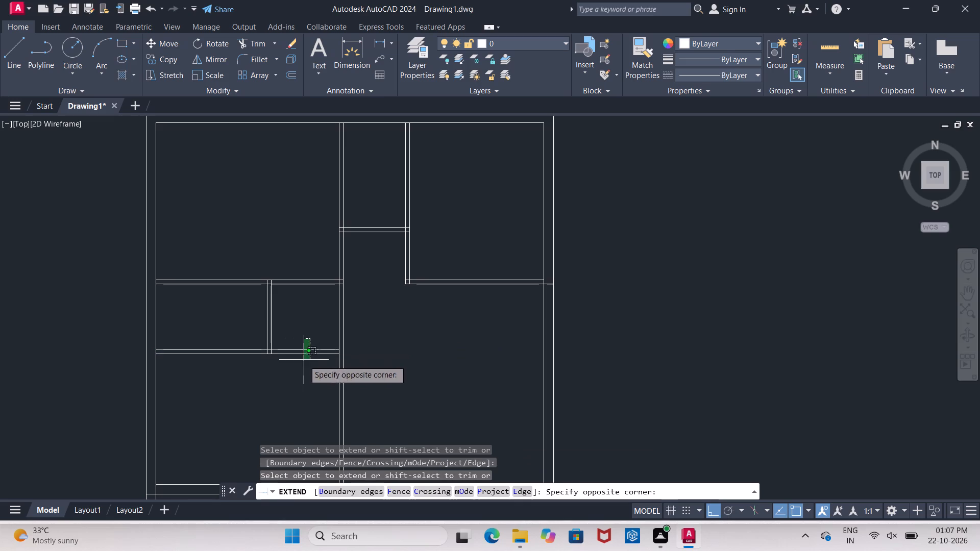
pyautogui.click(303, 363)
pyautogui.press('Escape')
# Trim both vertical wall lines between the strip's two horizontal walls to open its east end.
pyautogui.write('tr')
pyautogui.press('Return')
pyautogui.press('Return')
pyautogui.click(372, 313)
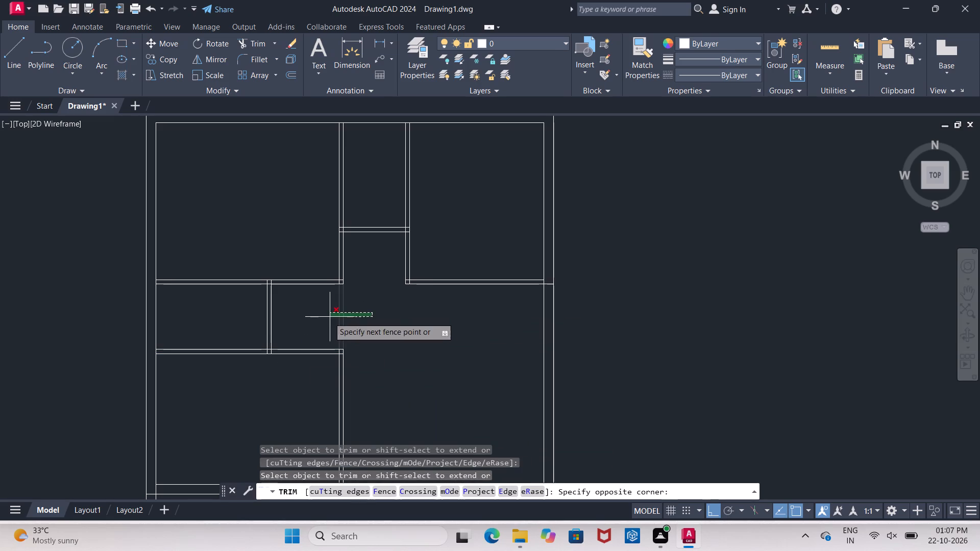
pyautogui.click(327, 317)
pyautogui.press('Escape')
# Trim the two south wall lines between the southwest room and the projecting southeast room to open the gap.
pyautogui.scroll(-3, 371, 316)
pyautogui.scroll(3, 334, 342)
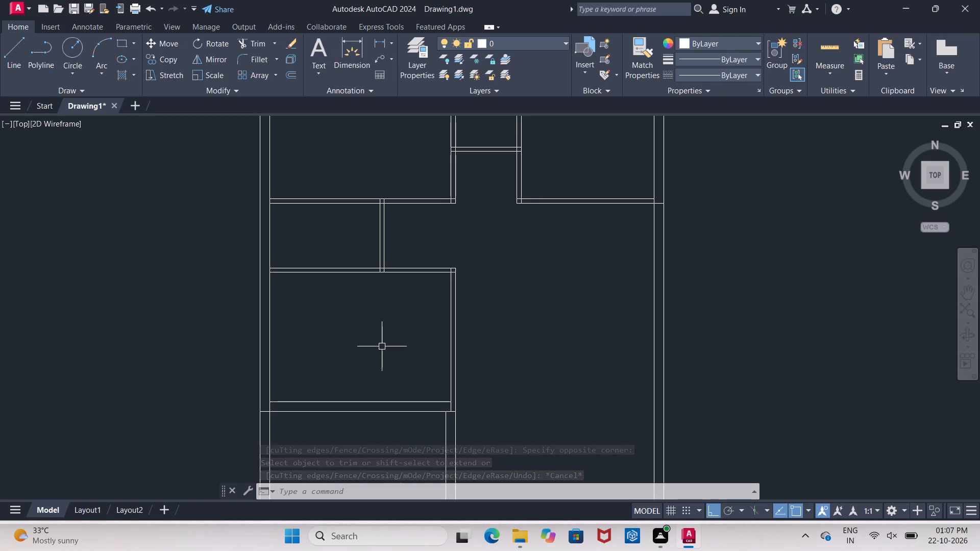
pyautogui.scroll(-2, 333, 297)
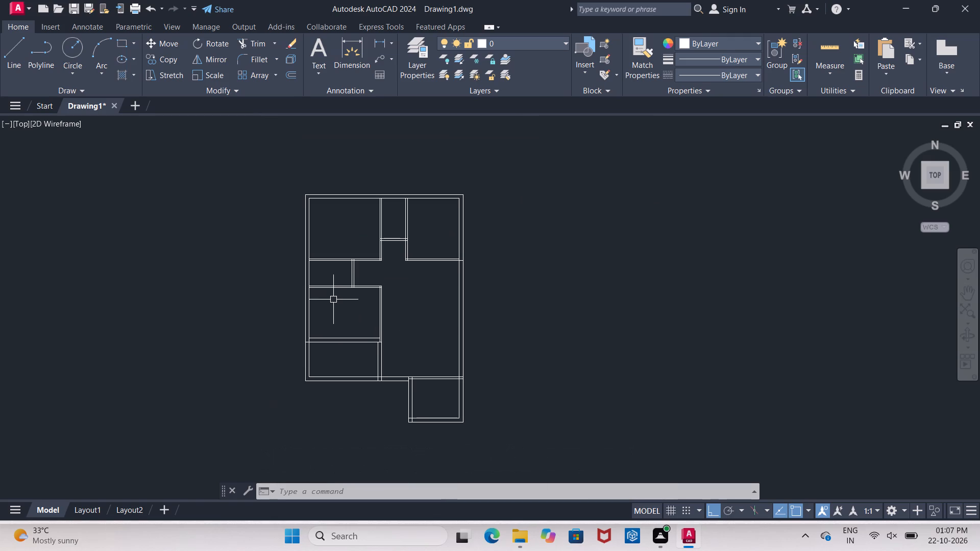
pyautogui.scroll(2, 379, 386)
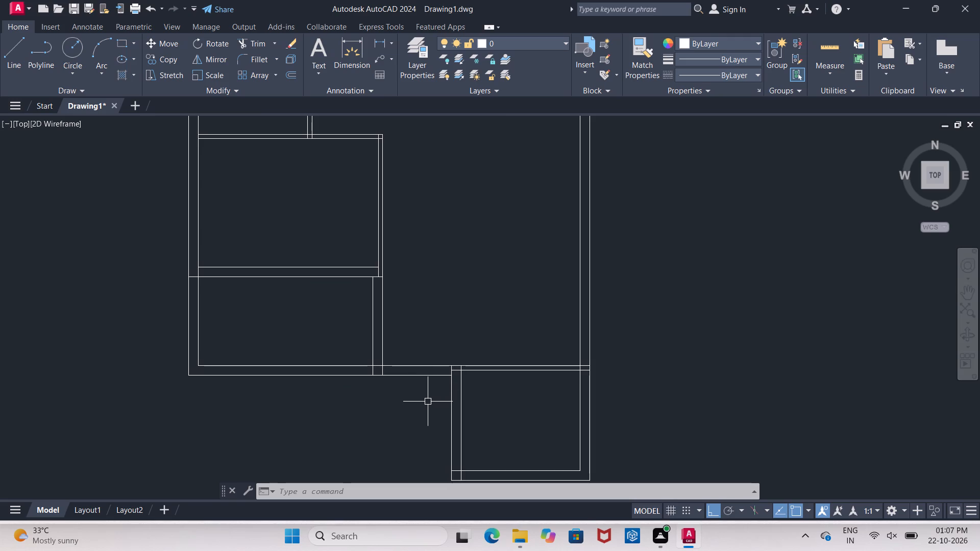
pyautogui.write('tr')
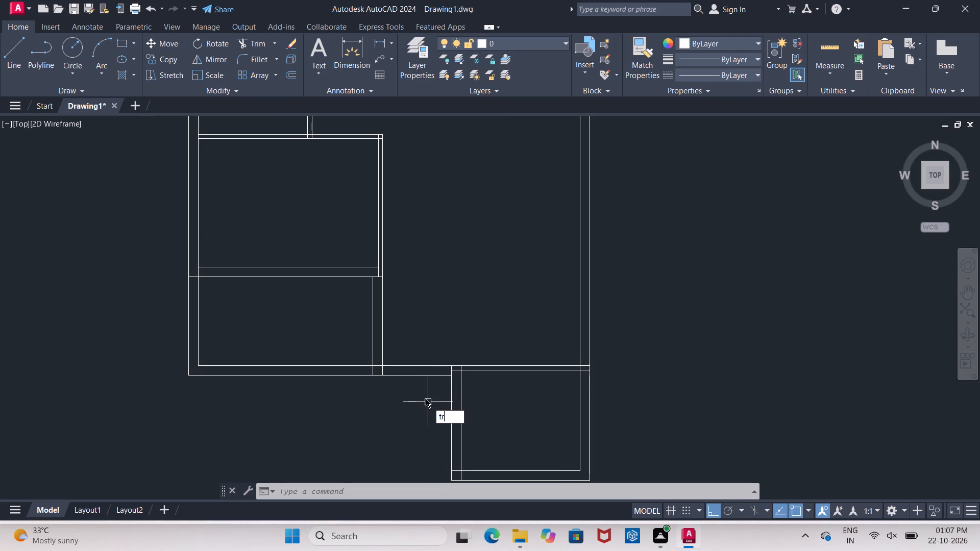
pyautogui.press('Return')
pyautogui.press('Return')
pyautogui.click(424, 395)
pyautogui.click(425, 339)
pyautogui.press('Escape')
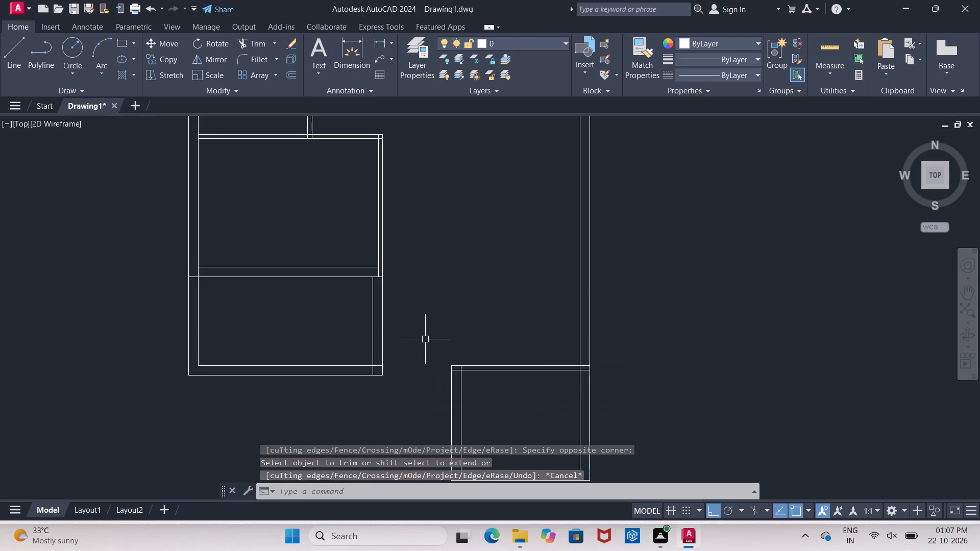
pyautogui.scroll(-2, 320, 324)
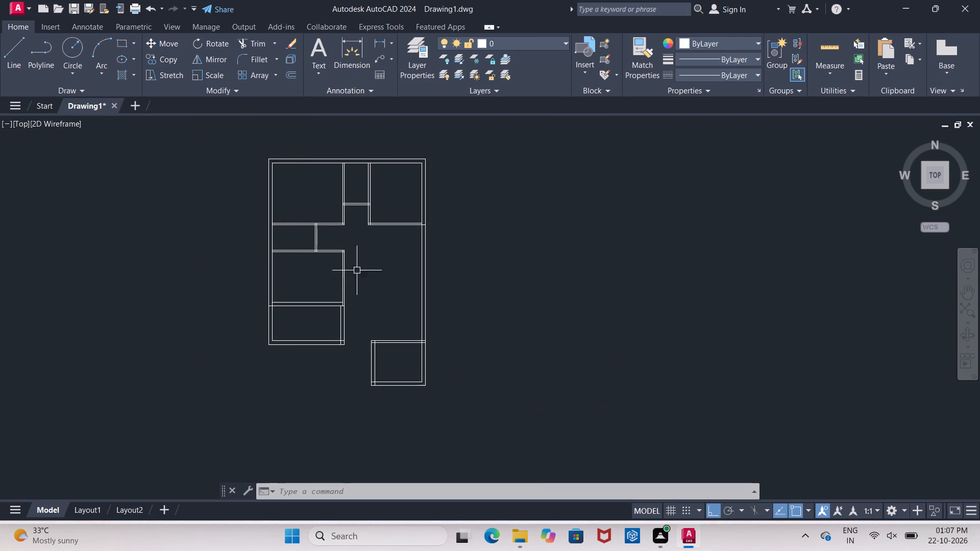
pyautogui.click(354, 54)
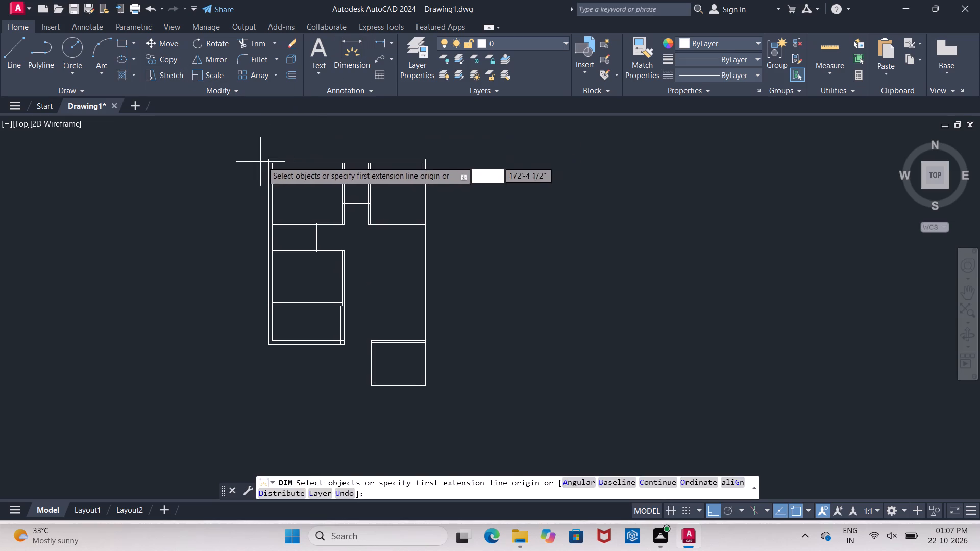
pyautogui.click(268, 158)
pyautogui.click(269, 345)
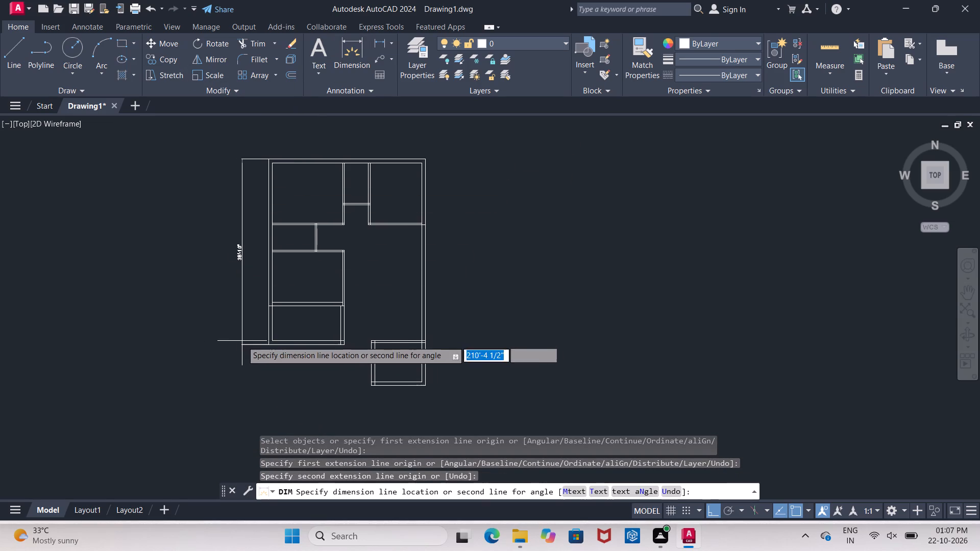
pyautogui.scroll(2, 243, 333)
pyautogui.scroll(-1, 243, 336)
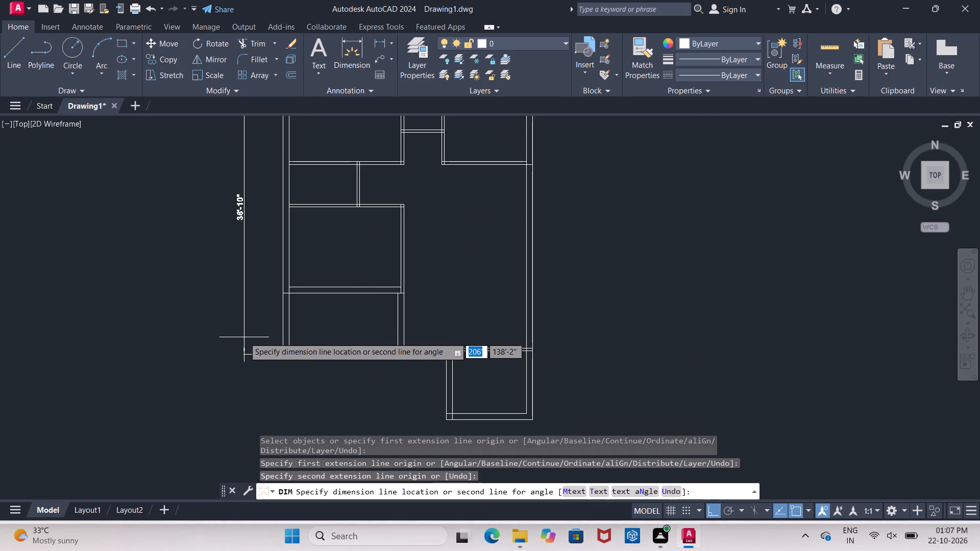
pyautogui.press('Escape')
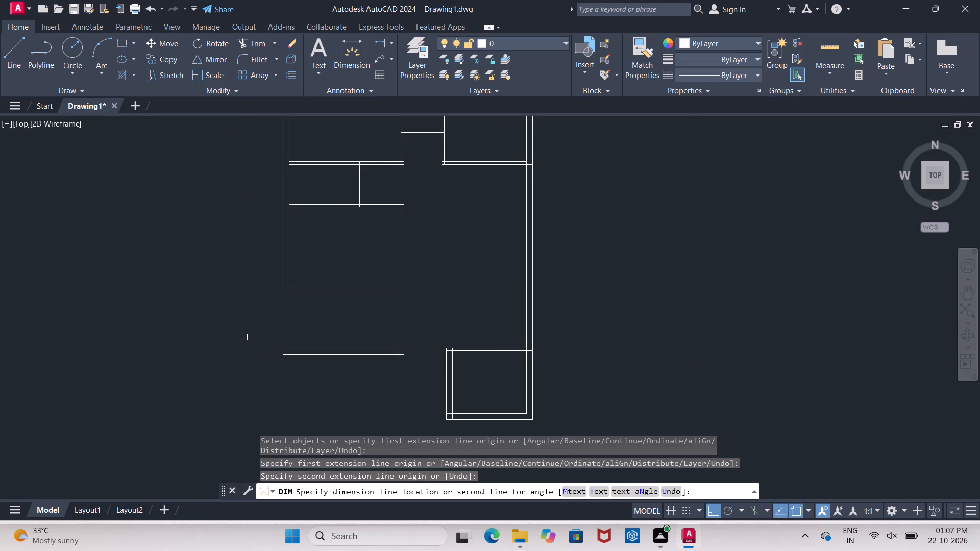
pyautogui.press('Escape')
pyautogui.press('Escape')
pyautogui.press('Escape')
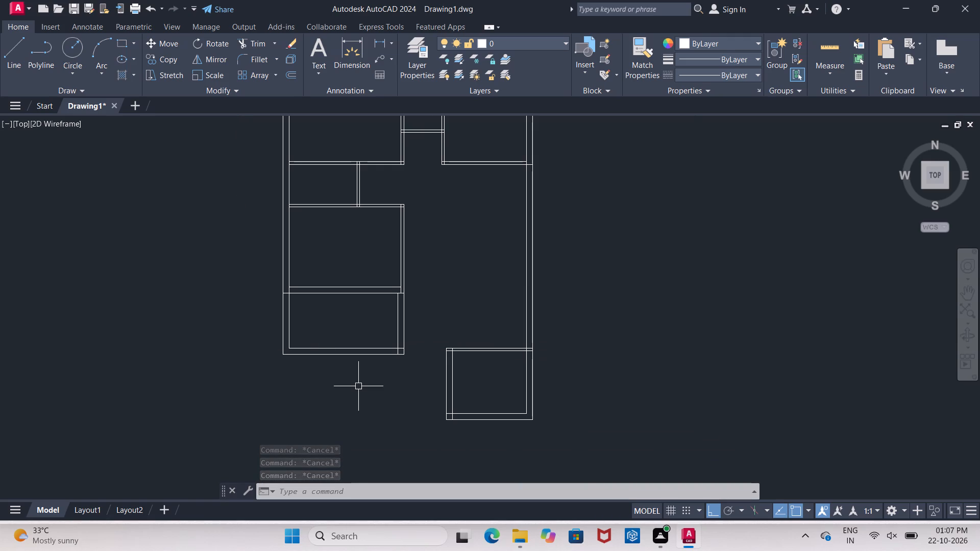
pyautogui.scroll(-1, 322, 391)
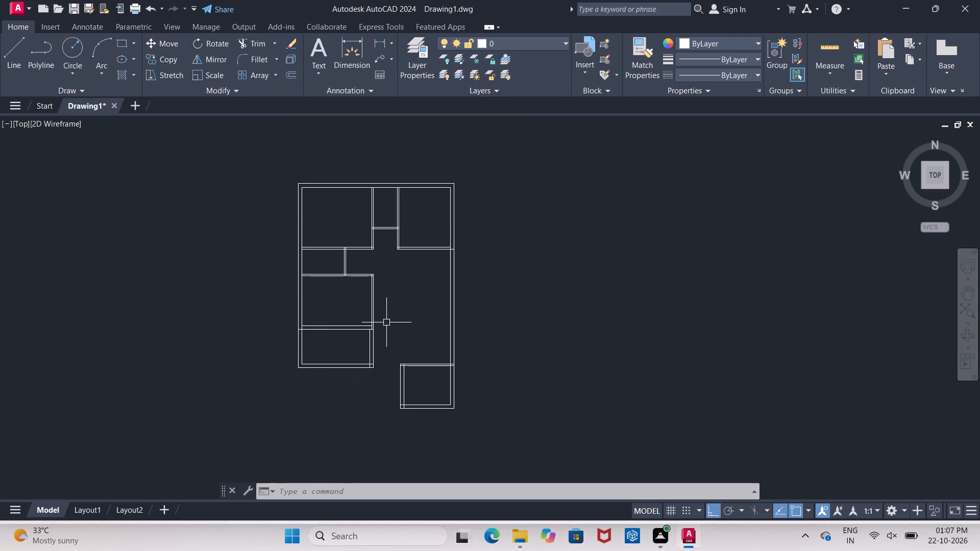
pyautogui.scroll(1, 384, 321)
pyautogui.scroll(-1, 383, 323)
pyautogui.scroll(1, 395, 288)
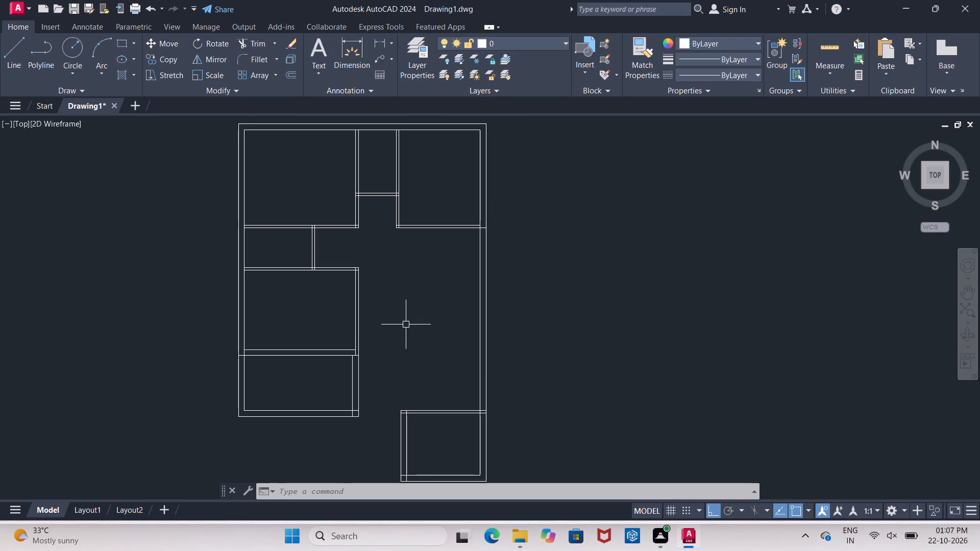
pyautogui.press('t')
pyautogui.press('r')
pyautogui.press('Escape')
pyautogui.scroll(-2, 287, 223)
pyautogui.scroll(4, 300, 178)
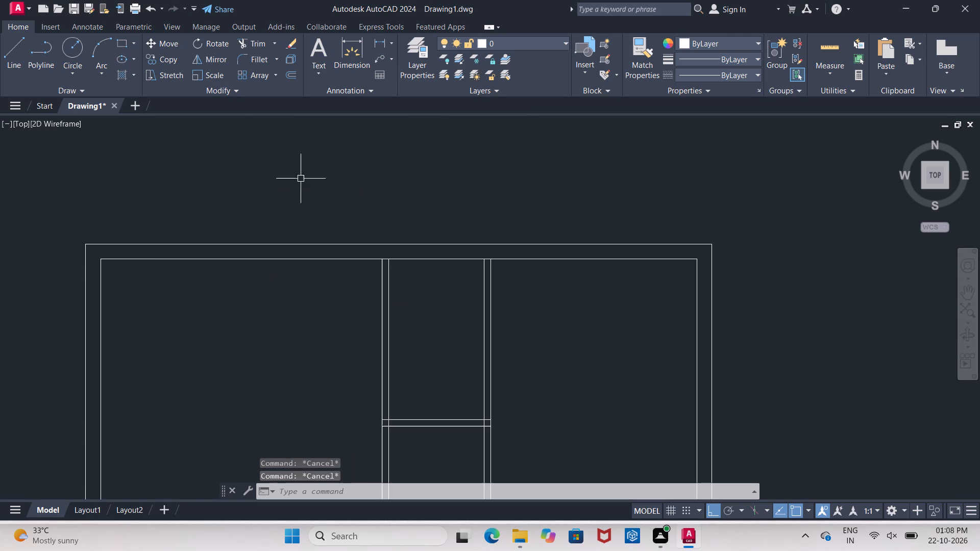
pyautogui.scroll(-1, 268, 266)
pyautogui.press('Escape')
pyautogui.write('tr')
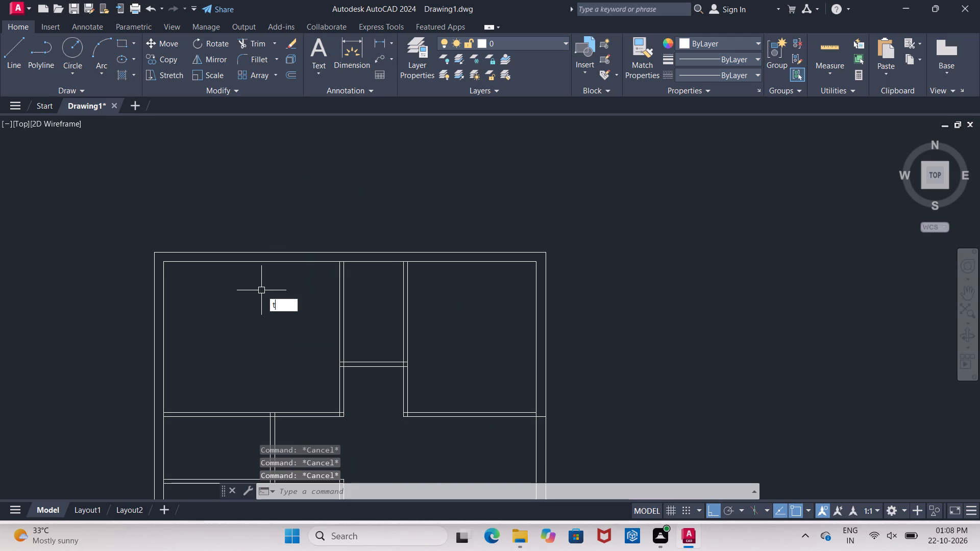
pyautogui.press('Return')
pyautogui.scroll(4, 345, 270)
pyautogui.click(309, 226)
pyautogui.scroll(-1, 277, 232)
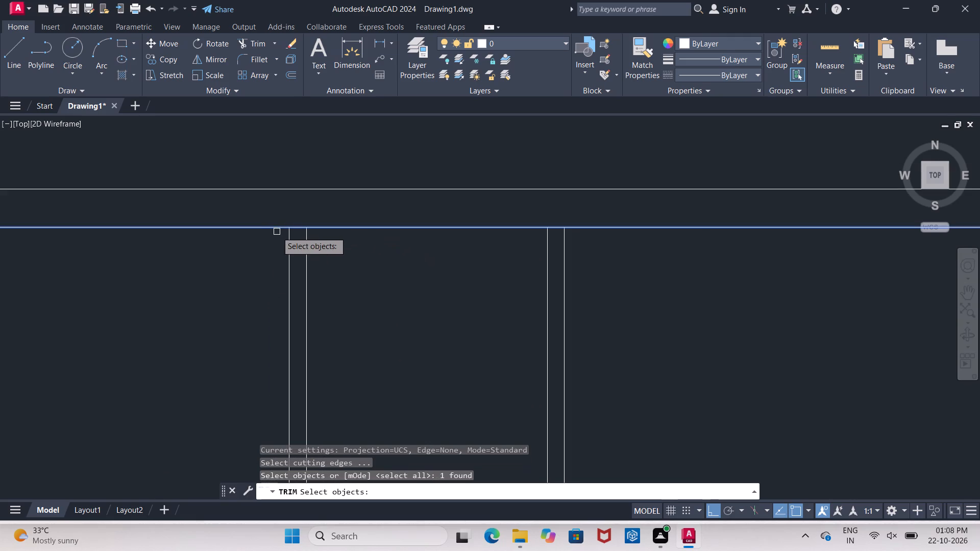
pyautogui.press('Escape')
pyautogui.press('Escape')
# Trim the inner north wall line between the lines of both vertical partitions, joining the partitions to the outer wall.
pyautogui.write('tr')
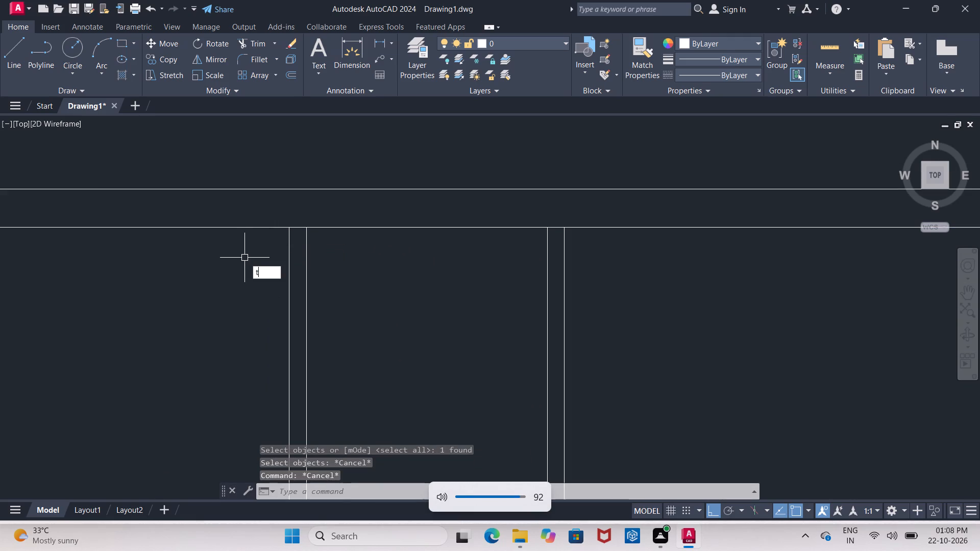
pyautogui.press('Return')
pyautogui.press('Return')
pyautogui.click(295, 227)
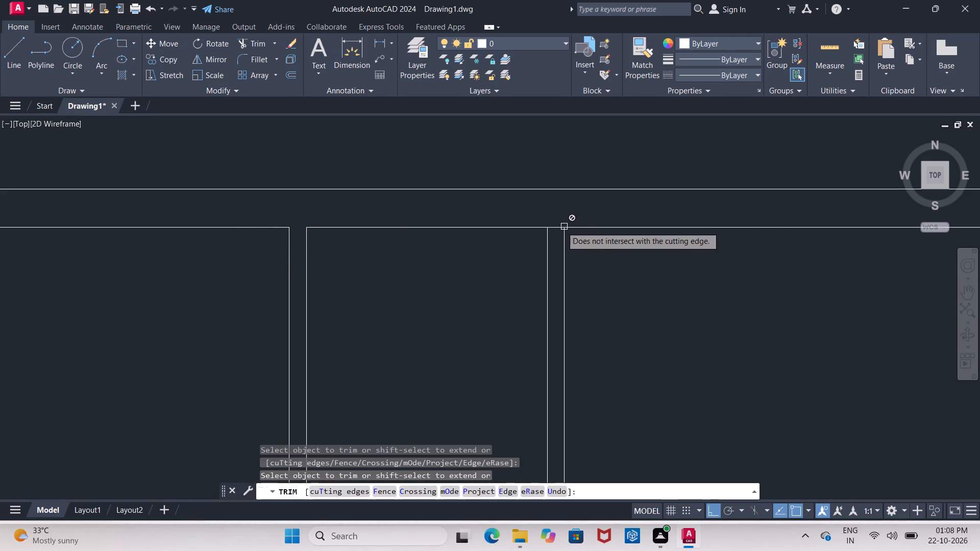
pyautogui.click(556, 227)
# Trim the overlapping line segments where the narrow north room's south wall meets its west and east partitions.
pyautogui.scroll(-3, 311, 207)
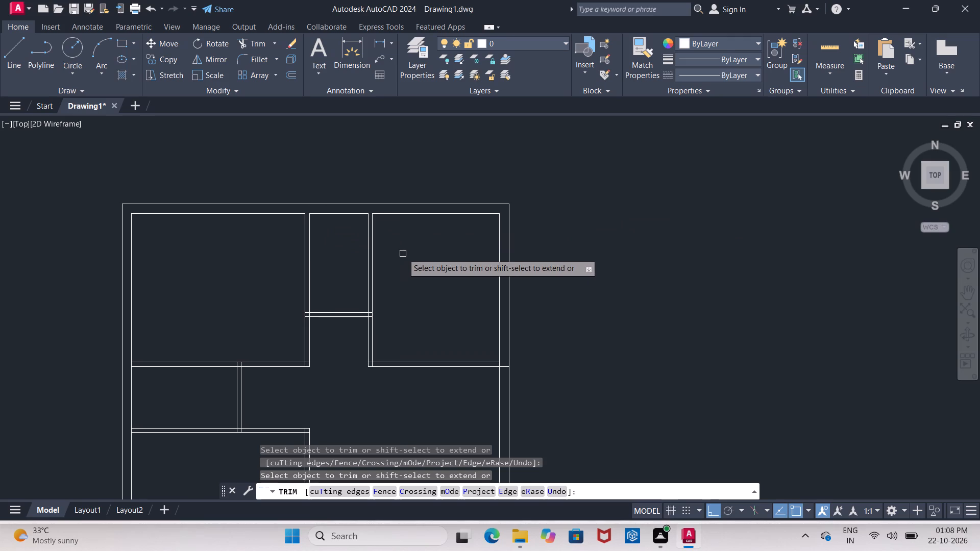
pyautogui.scroll(3, 340, 314)
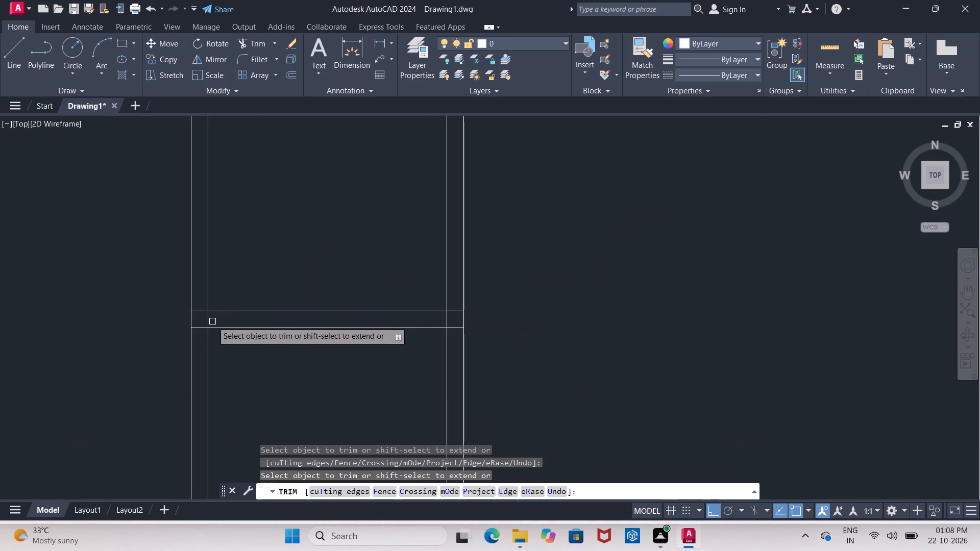
pyautogui.click(201, 329)
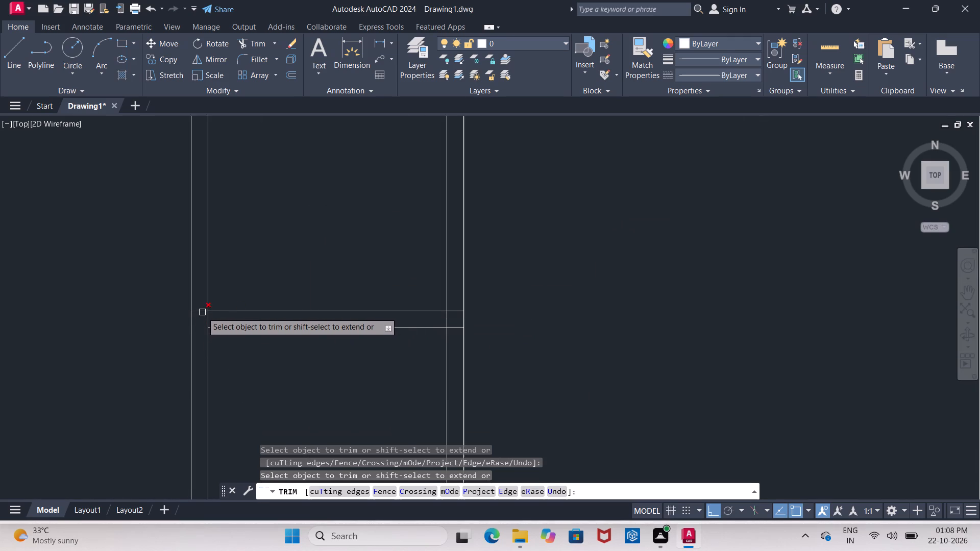
pyautogui.click(202, 312)
pyautogui.click(206, 322)
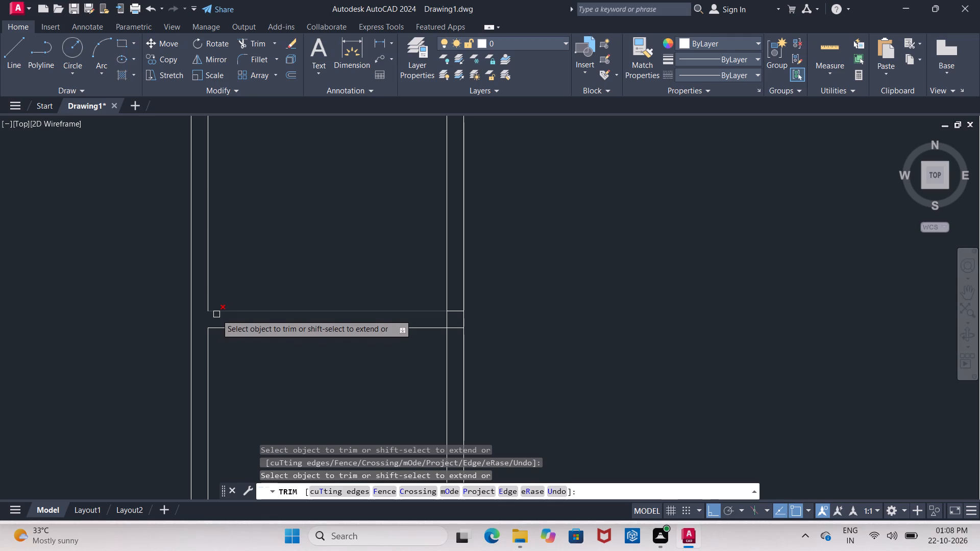
pyautogui.click(454, 327)
pyautogui.click(447, 320)
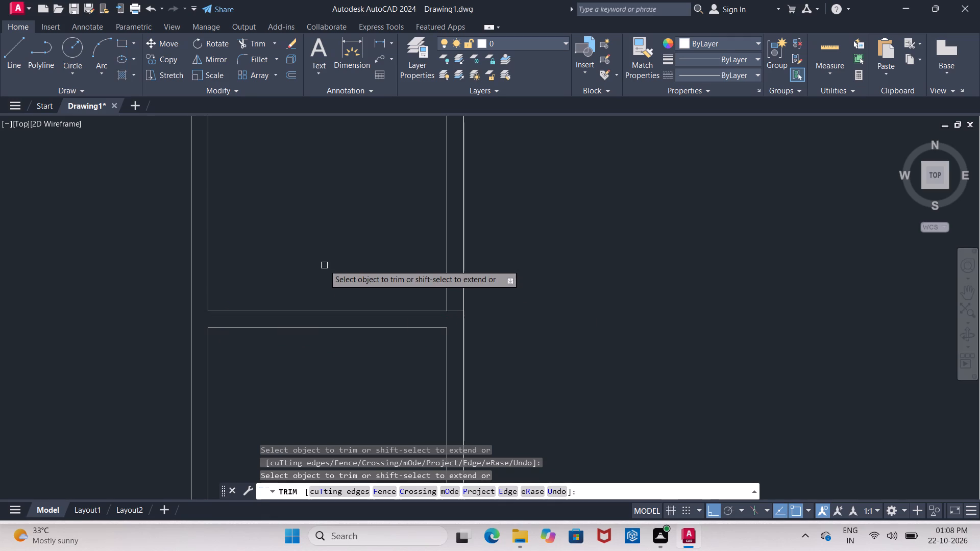
# Trim the two overlapping line ends inside the wall at the northeast room's southwest corner.
pyautogui.scroll(-4, 324, 262)
pyautogui.scroll(4, 350, 325)
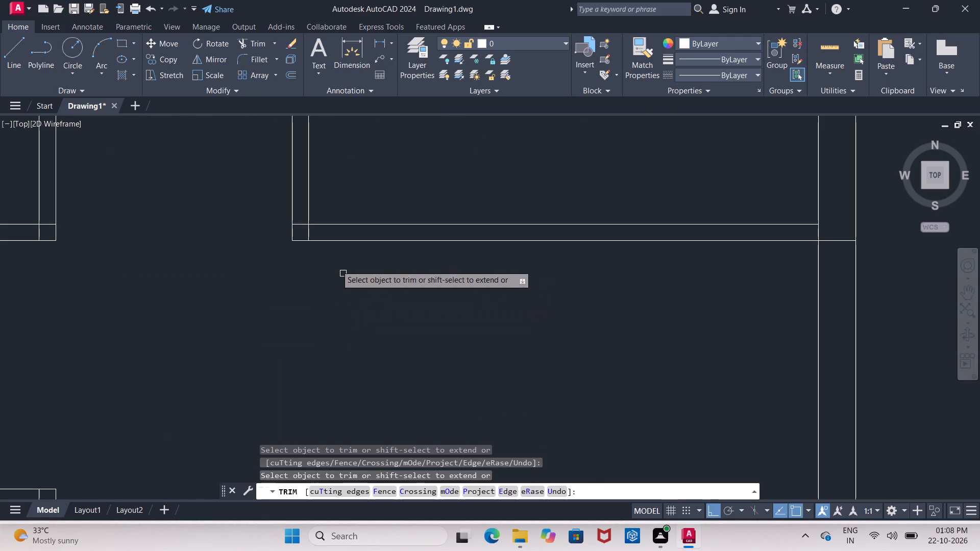
pyautogui.scroll(2, 303, 243)
pyautogui.click(290, 200)
pyautogui.click(312, 217)
# Trim the overlapping line segments where the northeast room's south wall meets the east outer wall.
pyautogui.scroll(-1, 312, 217)
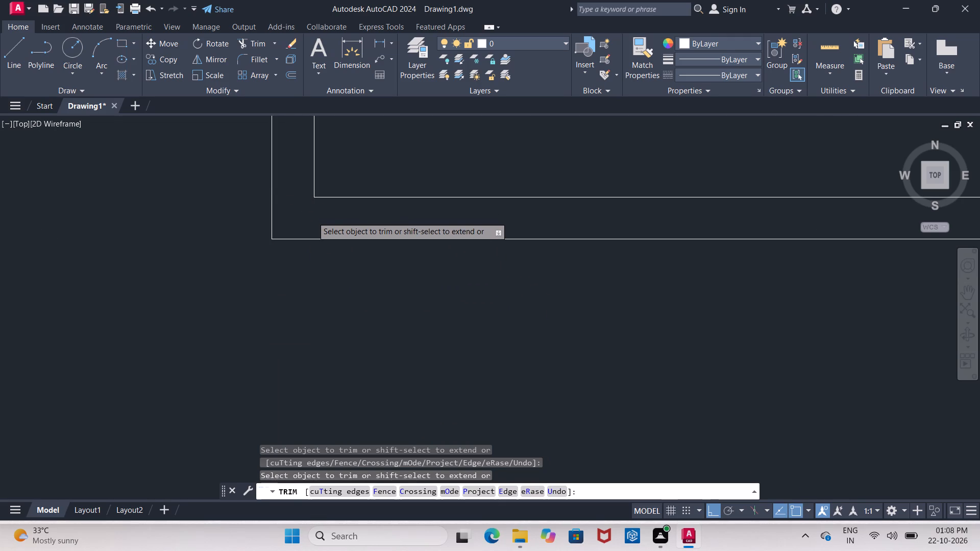
pyautogui.scroll(-4, 312, 217)
pyautogui.scroll(4, 460, 233)
pyautogui.click(462, 227)
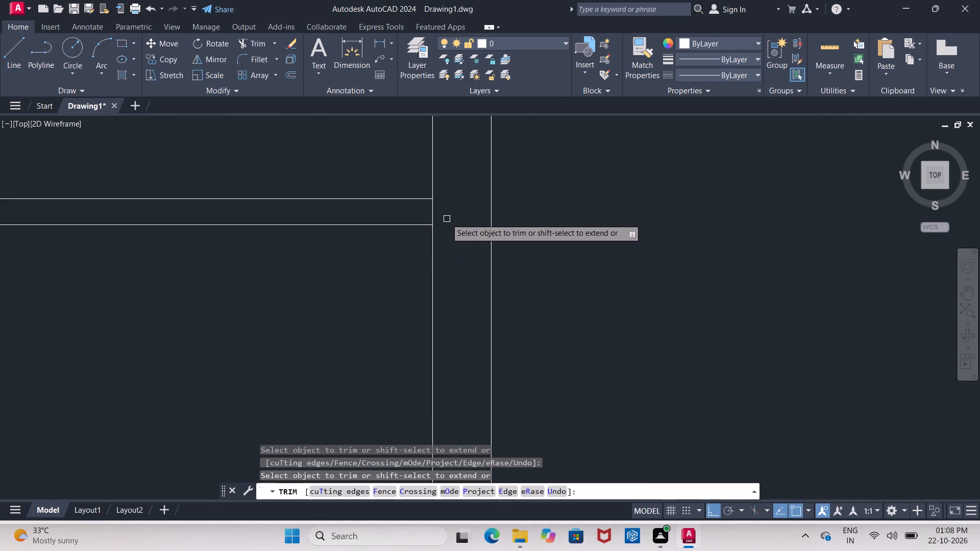
pyautogui.click(433, 215)
# Trim the two overlapping line ends inside the wall at the northwest room's southeast corner.
pyautogui.scroll(-5, 455, 214)
pyautogui.scroll(5, 337, 214)
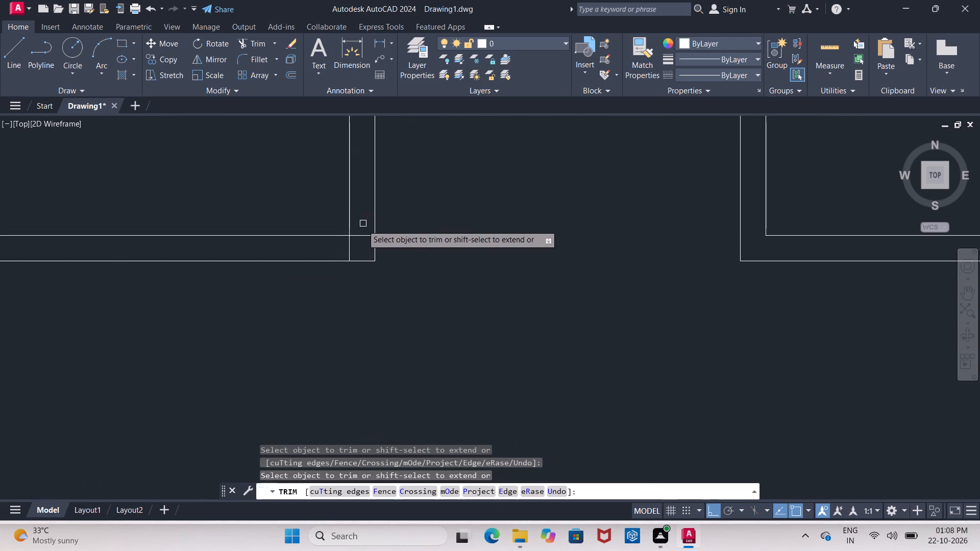
pyautogui.click(362, 238)
pyautogui.click(350, 245)
# Trim the overlapping segments where the small west room's east partition meets the northwest room's south wall.
pyautogui.scroll(-1, 285, 194)
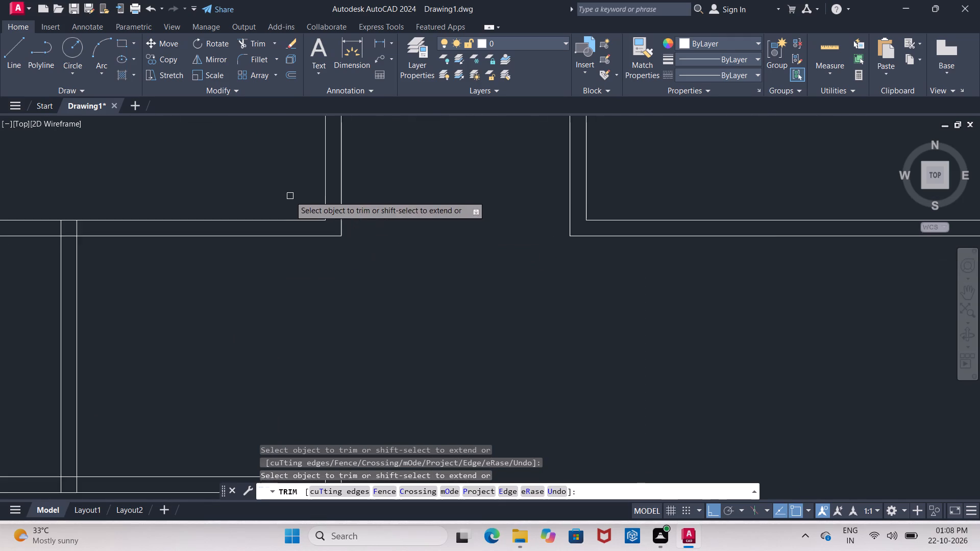
pyautogui.scroll(-1, 299, 197)
pyautogui.scroll(5, 154, 220)
pyautogui.click(71, 192)
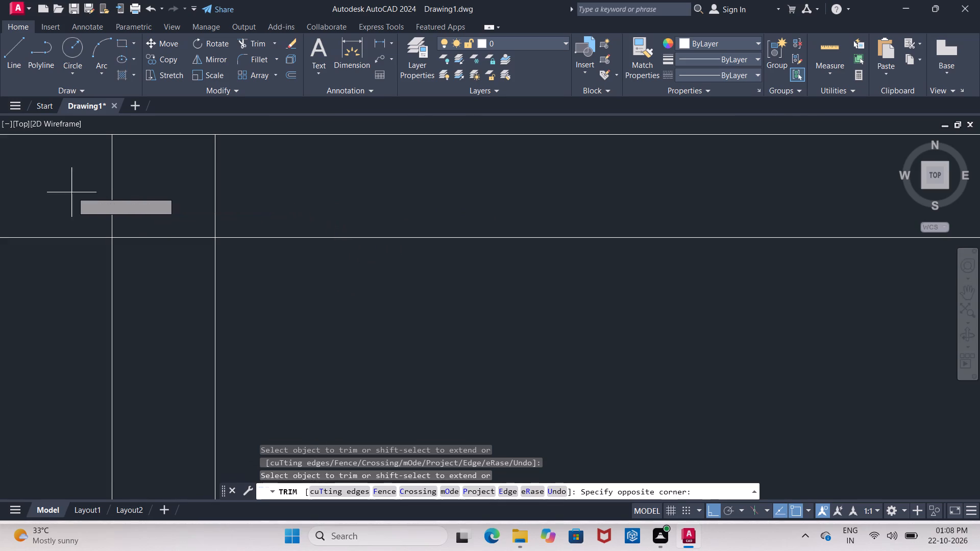
pyautogui.click(277, 191)
pyautogui.click(177, 236)
# Trim the overlapping segments where the small west room's east partition meets the wall south of it.
pyautogui.scroll(-4, 216, 194)
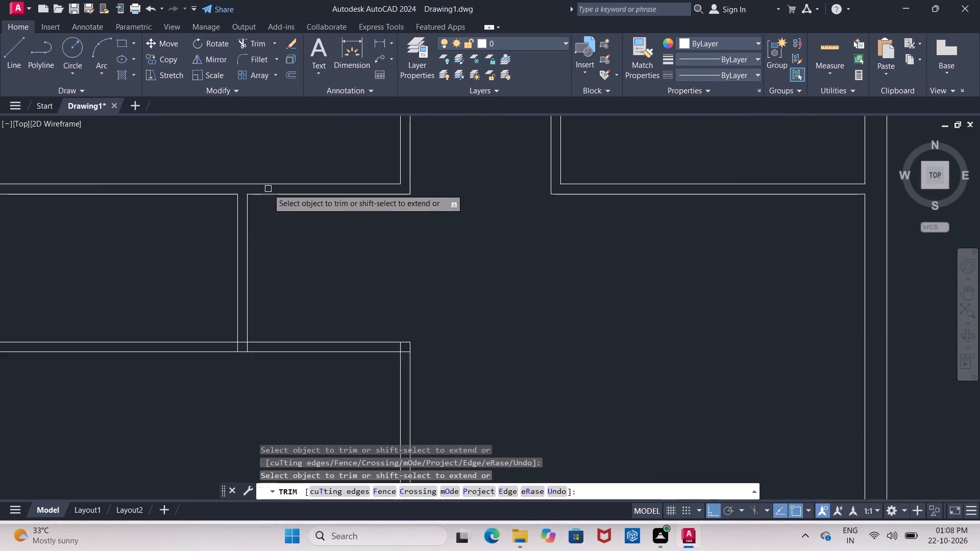
pyautogui.scroll(-2, 268, 189)
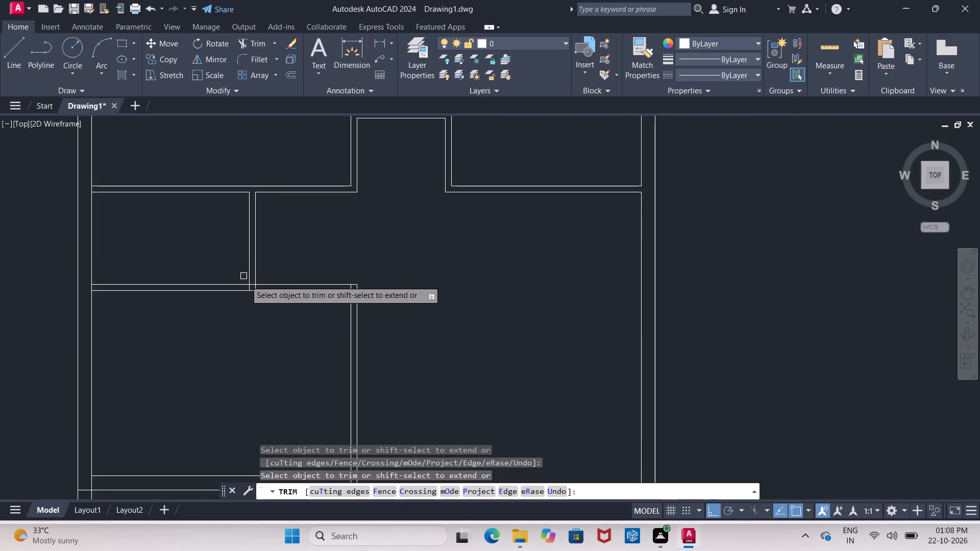
pyautogui.scroll(5, 251, 288)
pyautogui.click(248, 243)
pyautogui.click(279, 267)
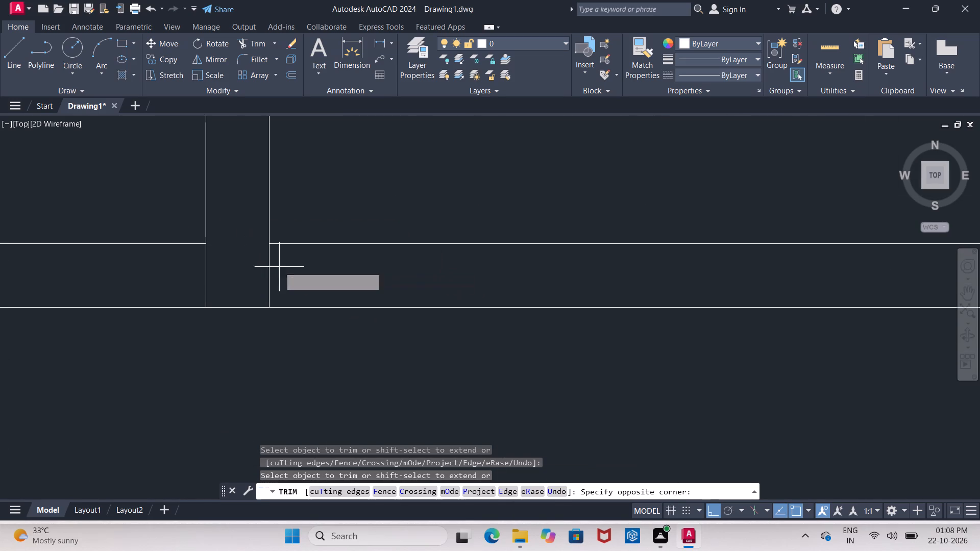
pyautogui.click(144, 266)
# Trim the overlapping segments where the wall between the middle west and southwest rooms meets their east wall.
pyautogui.scroll(-7, 180, 251)
pyautogui.scroll(5, 262, 324)
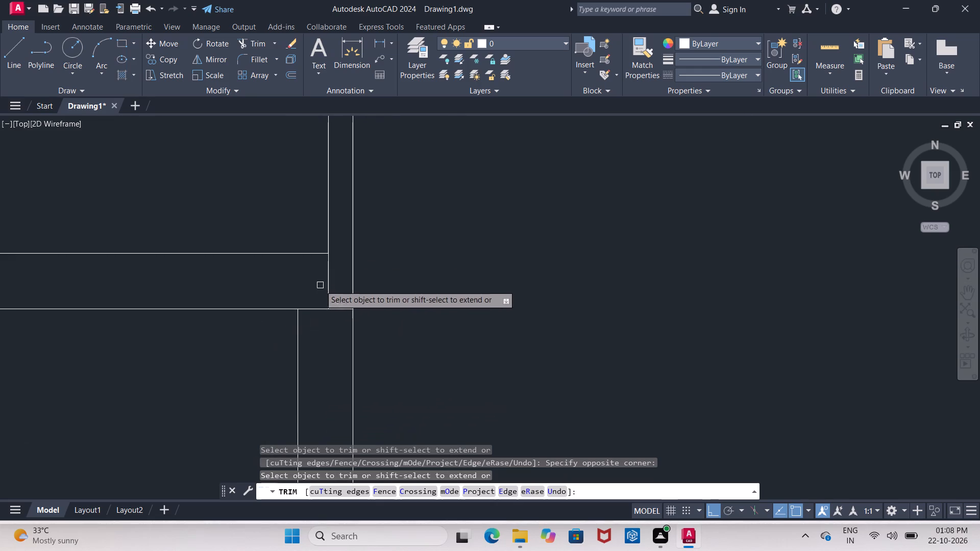
pyautogui.click(328, 281)
pyautogui.click(327, 310)
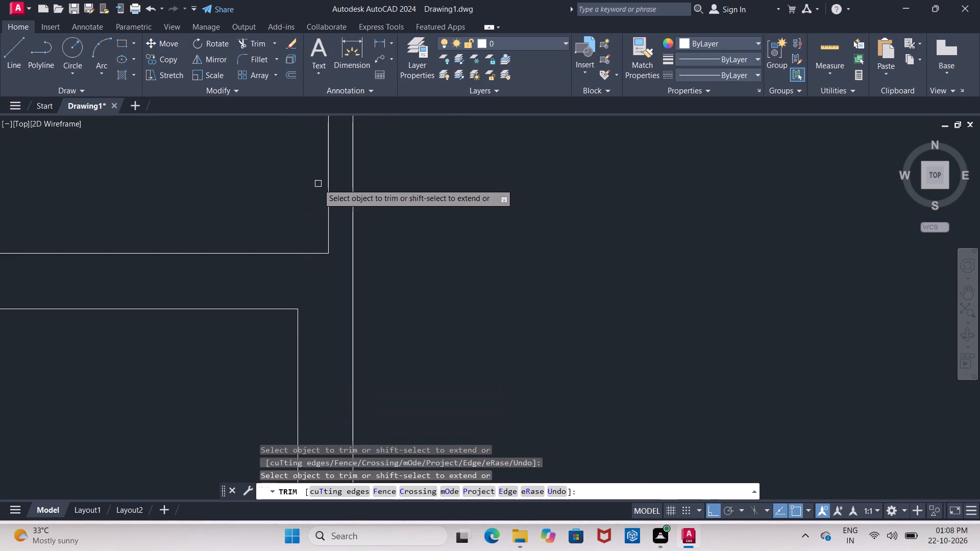
# Trim the overlapping segments where the wall between the middle west and southwest rooms meets the west outer wall.
pyautogui.scroll(-4, 318, 184)
pyautogui.scroll(1, 248, 248)
pyautogui.scroll(4, 120, 178)
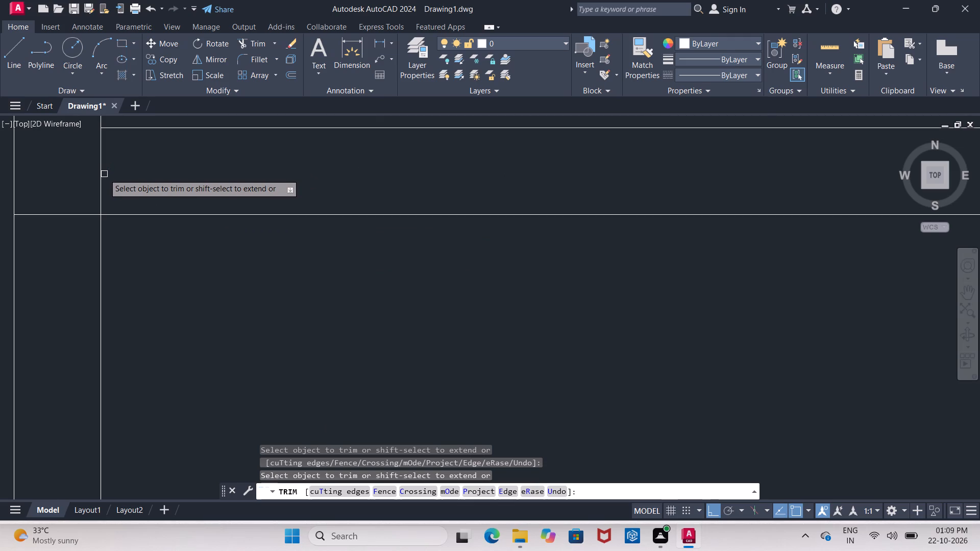
pyautogui.click(102, 179)
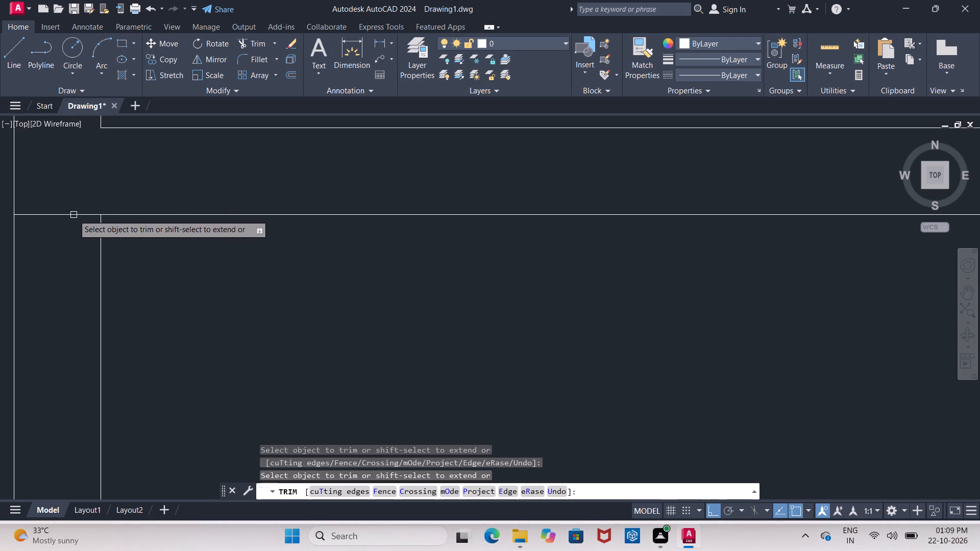
pyautogui.click(73, 215)
# Trim the overlapping inner line ends inside the wall at the southwest room's southeast corner.
pyautogui.scroll(-5, 42, 182)
pyautogui.scroll(4, 168, 265)
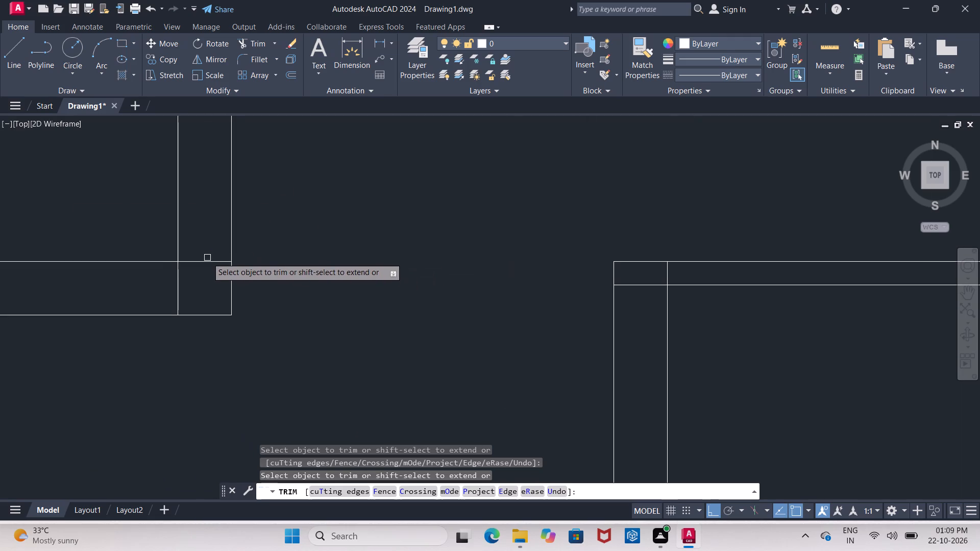
pyautogui.click(207, 261)
pyautogui.click(173, 283)
pyautogui.click(191, 282)
pyautogui.scroll(-3, 97, 262)
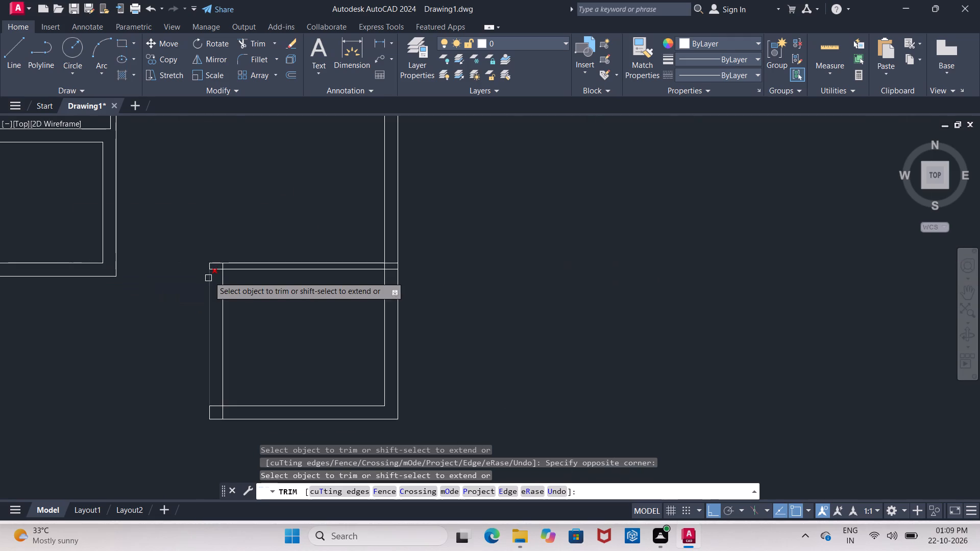
# Trim the two overlapping inner line ends at the southeast room's northwest corner and undo the last of these trims.
pyautogui.scroll(3, 209, 276)
pyautogui.click(237, 253)
pyautogui.click(257, 246)
pyautogui.scroll(-2, 203, 182)
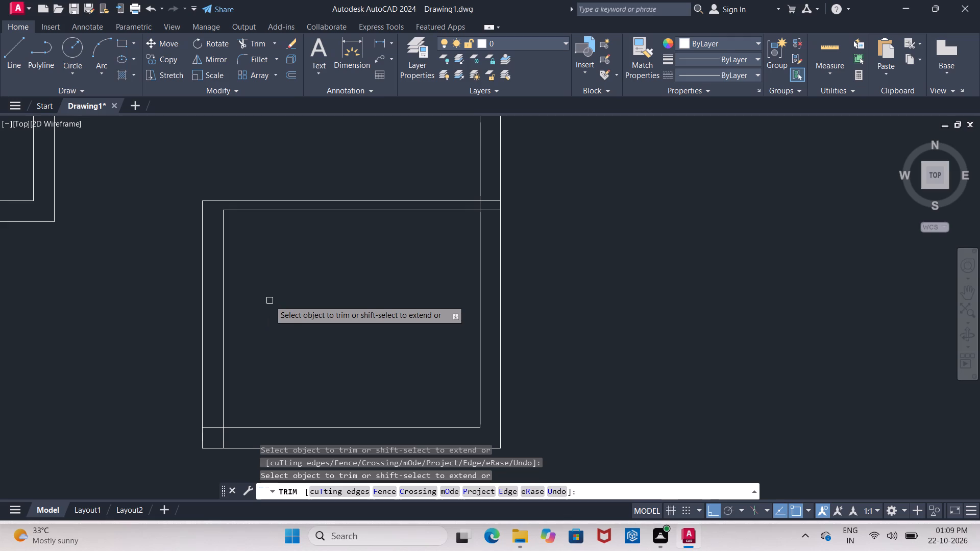
pyautogui.hotkey('ctrl', 'z')
# Trim the overlapping inner line ends inside the wall at the southeast room's southwest corner.
pyautogui.scroll(-3, 238, 203)
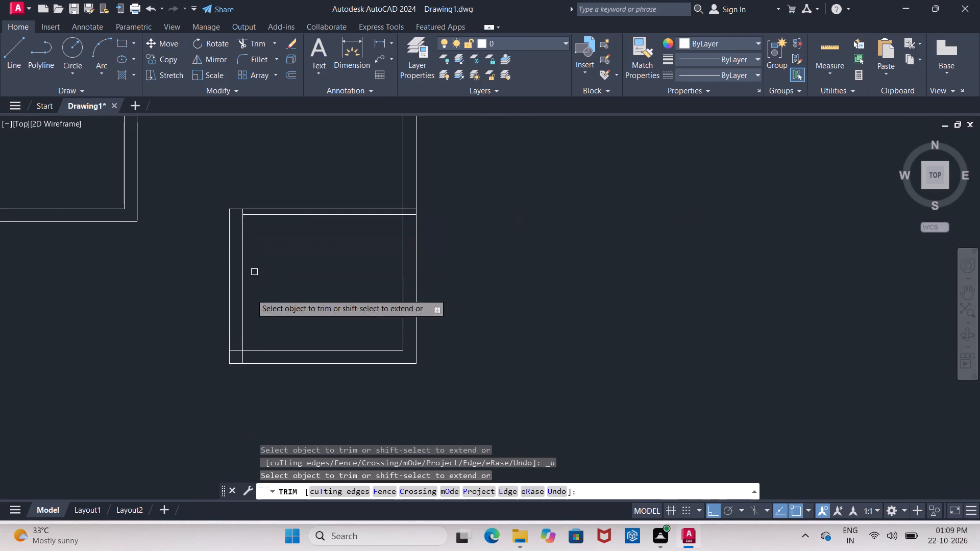
pyautogui.scroll(4, 232, 345)
pyautogui.click(238, 365)
pyautogui.click(288, 392)
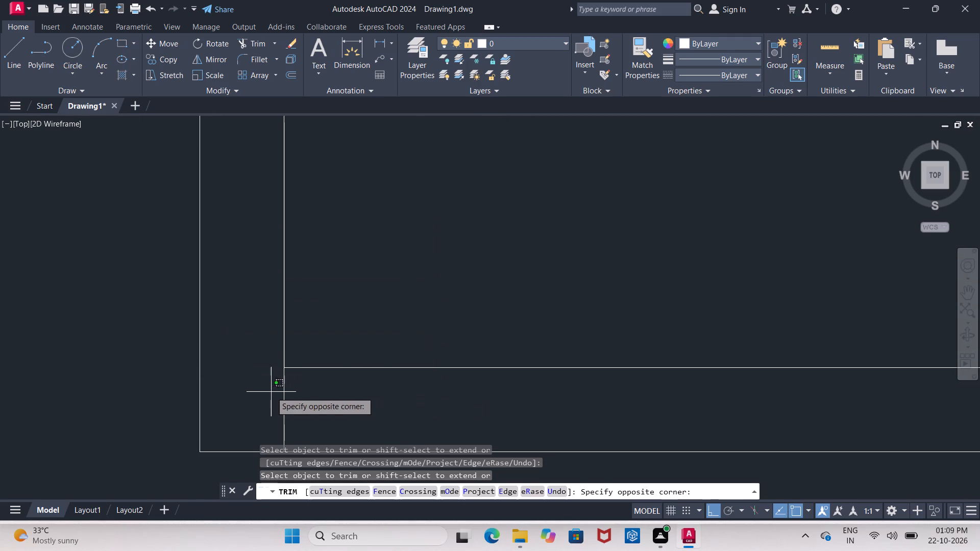
pyautogui.click(271, 392)
pyautogui.click(280, 400)
pyautogui.click(311, 400)
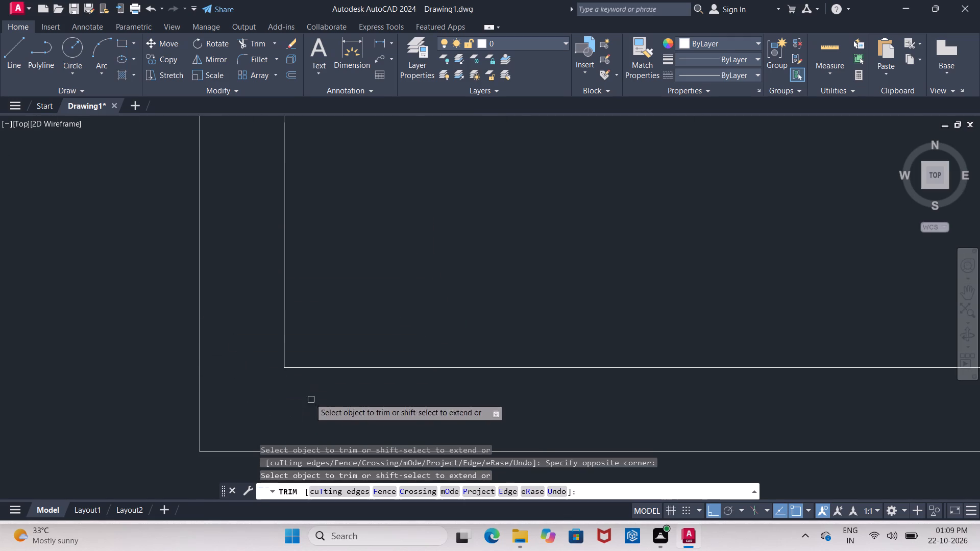
# Trim the overlapping segments where the southeast room's north wall meets the east outer wall, and end Trim.
pyautogui.scroll(-3, 162, 291)
pyautogui.scroll(-1, 349, 355)
pyautogui.scroll(1, 411, 182)
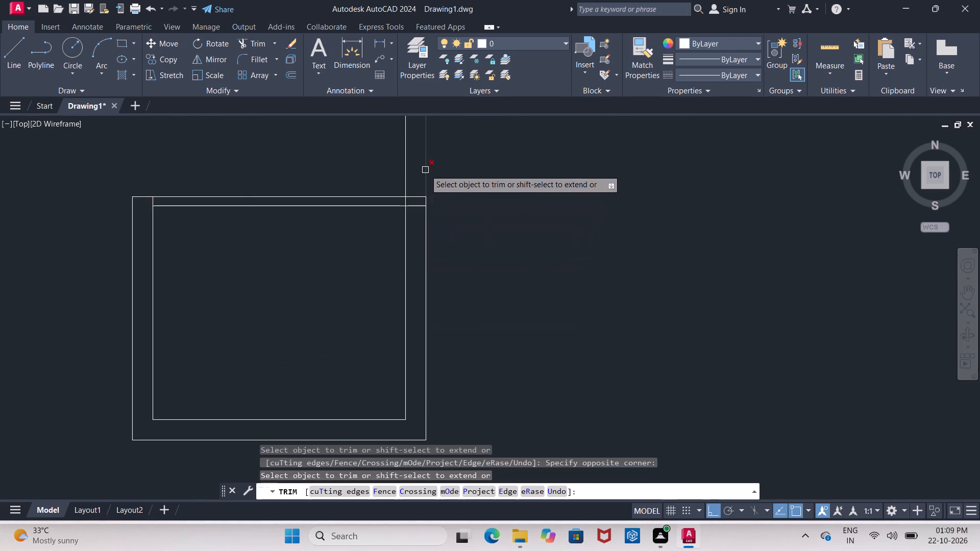
pyautogui.scroll(1, 425, 170)
pyautogui.click(413, 194)
pyautogui.click(408, 242)
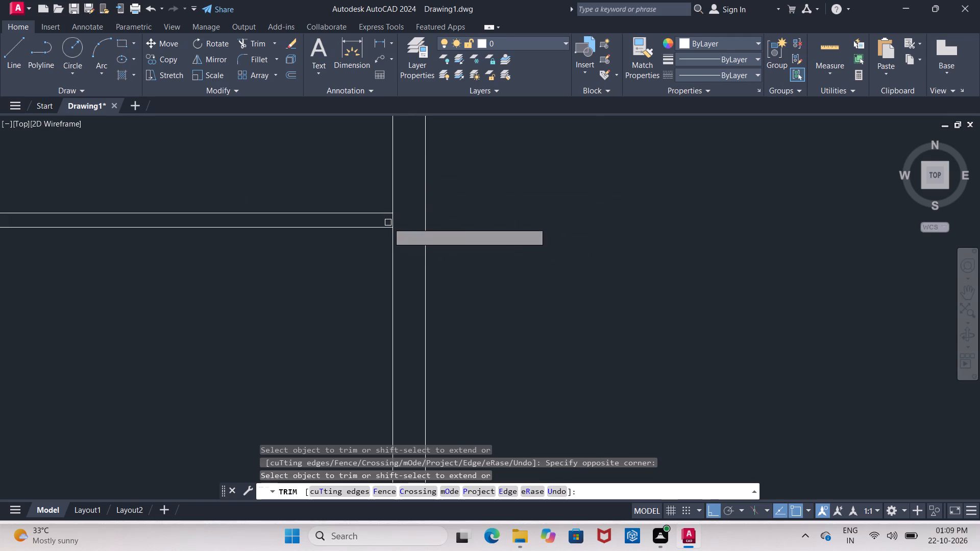
pyautogui.click(395, 221)
pyautogui.scroll(-4, 411, 196)
pyautogui.scroll(-2, 332, 207)
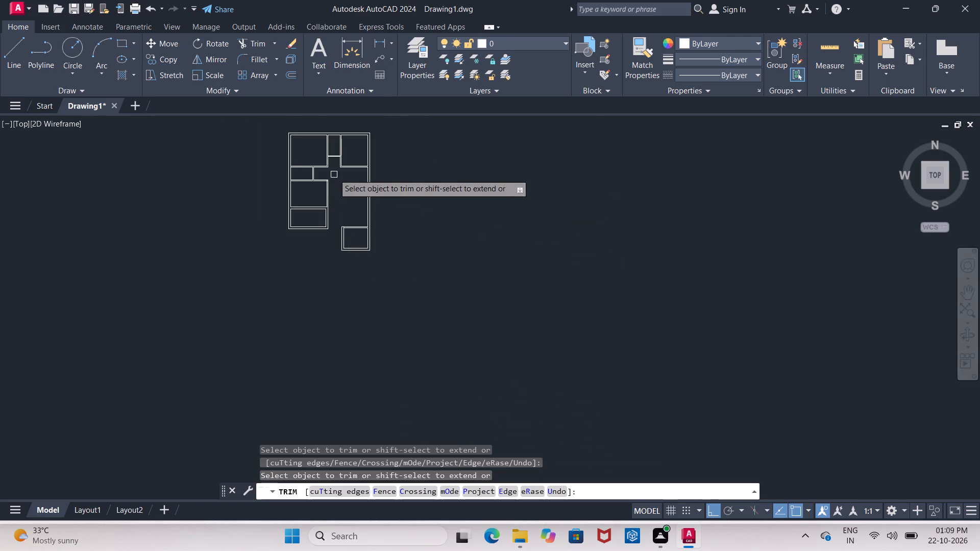
pyautogui.scroll(1, 291, 169)
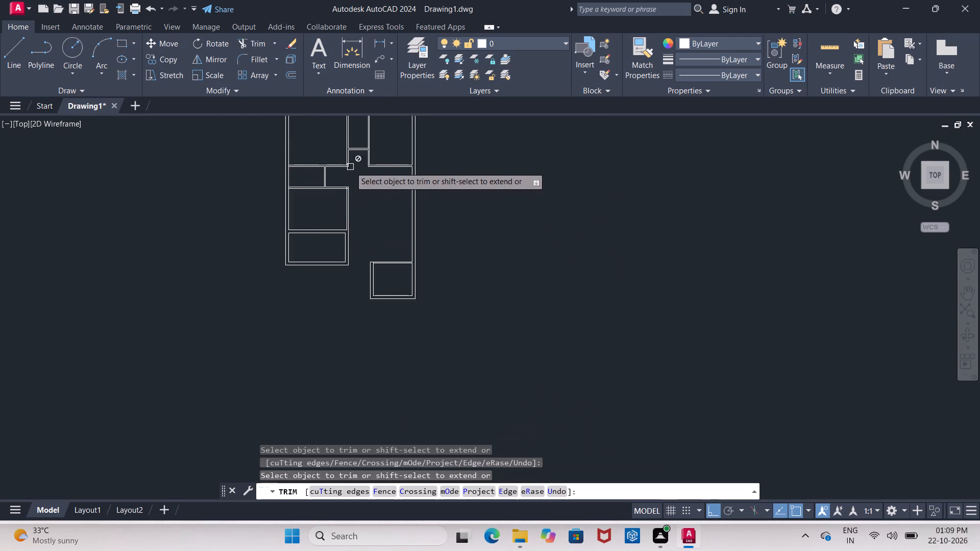
pyautogui.scroll(3, 334, 179)
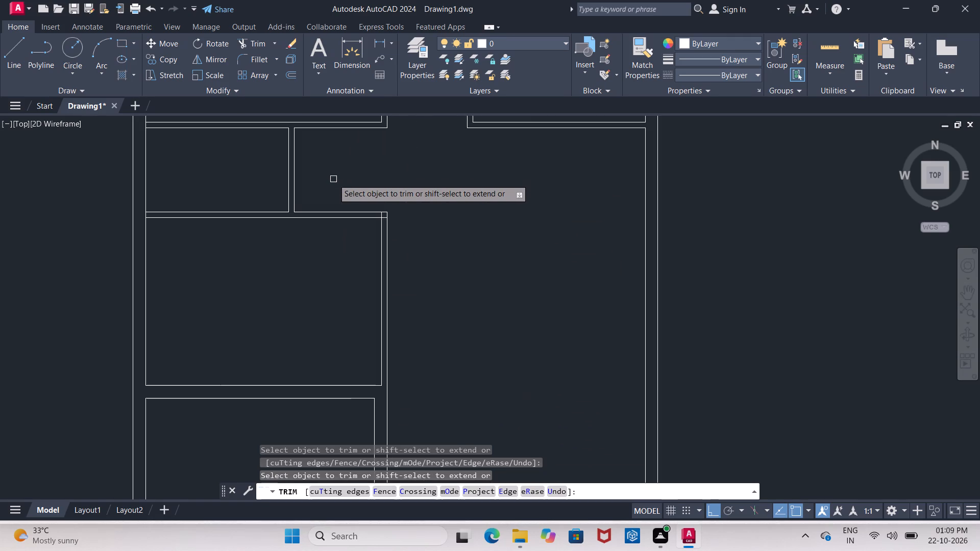
pyautogui.press('Escape')
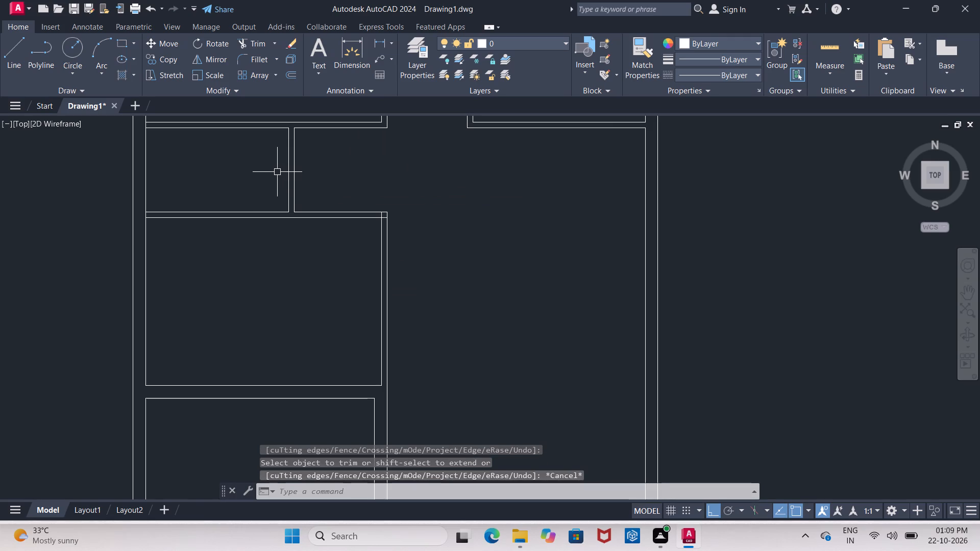
# Stretch the lower end of the east line of the small west room's partition past the wall south of it.
pyautogui.scroll(3, 311, 185)
pyautogui.click(237, 250)
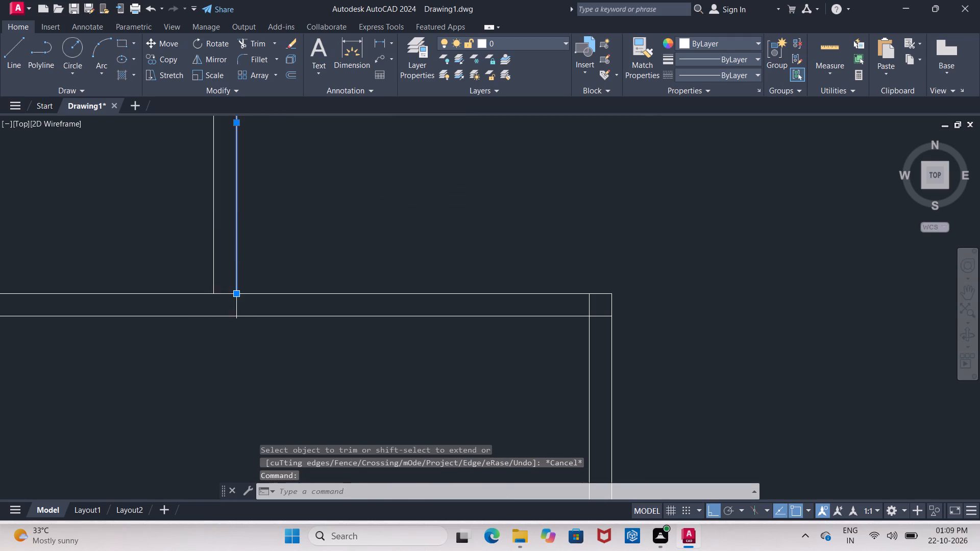
pyautogui.click(236, 296)
pyautogui.click(237, 350)
pyautogui.press('Escape')
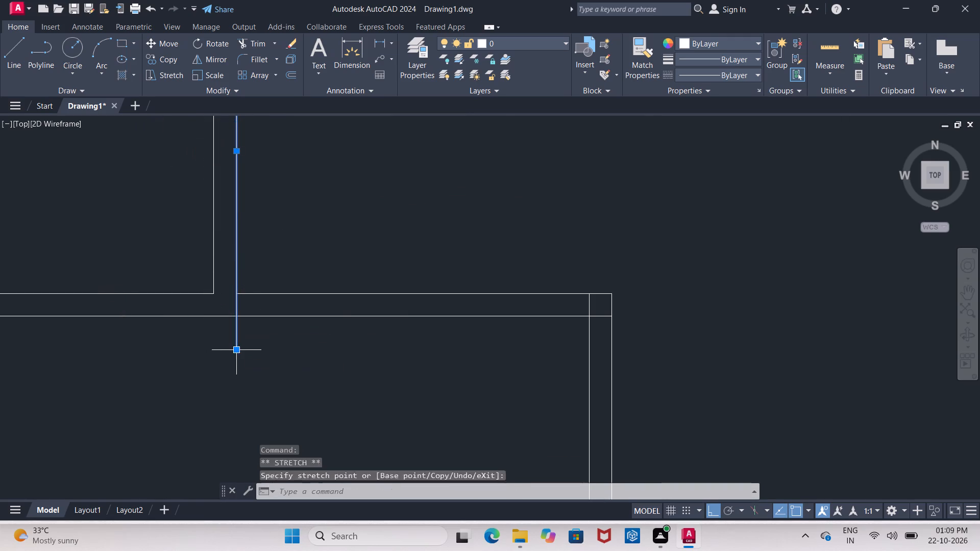
# Trim the overhang of the stretched partition line back to the south line of the wall it crosses.
pyautogui.write('tr')
pyautogui.press('Return')
pyautogui.press('Return')
pyautogui.click(245, 332)
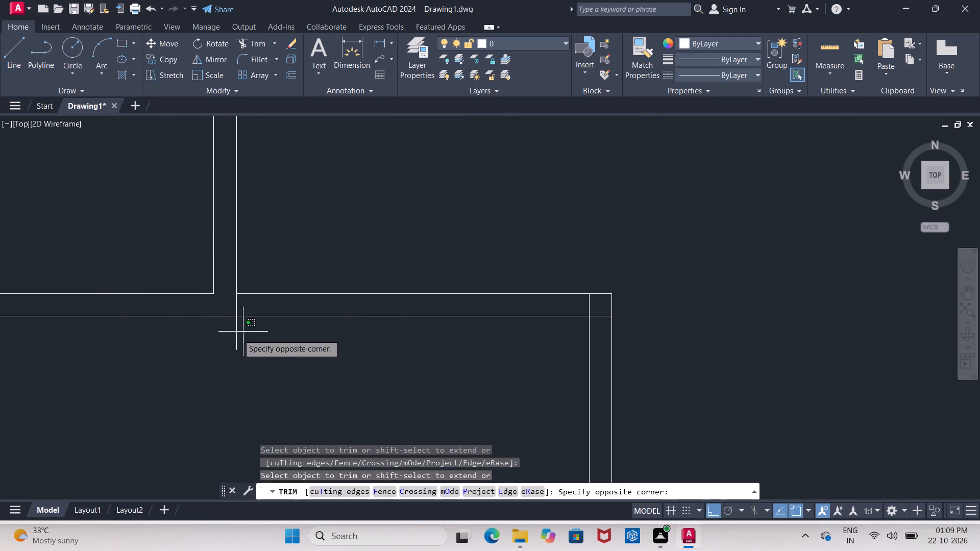
pyautogui.click(220, 337)
pyautogui.press('Escape')
# Draw a vertical line from the midpoint of the northwest room's inner north wall line to beyond the outer wall line.
pyautogui.scroll(-6, 214, 319)
pyautogui.scroll(2, 190, 293)
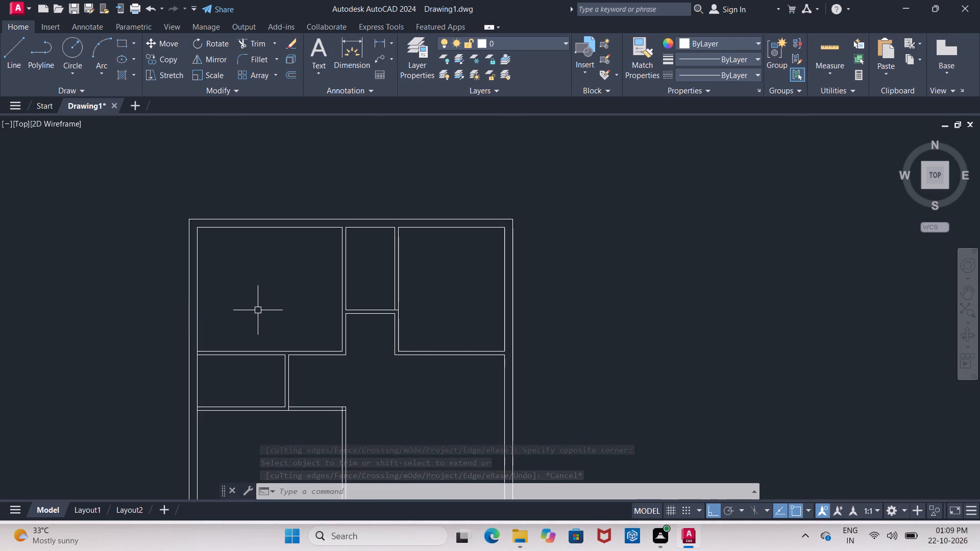
pyautogui.press('l')
pyautogui.press('Return')
pyautogui.scroll(4, 262, 241)
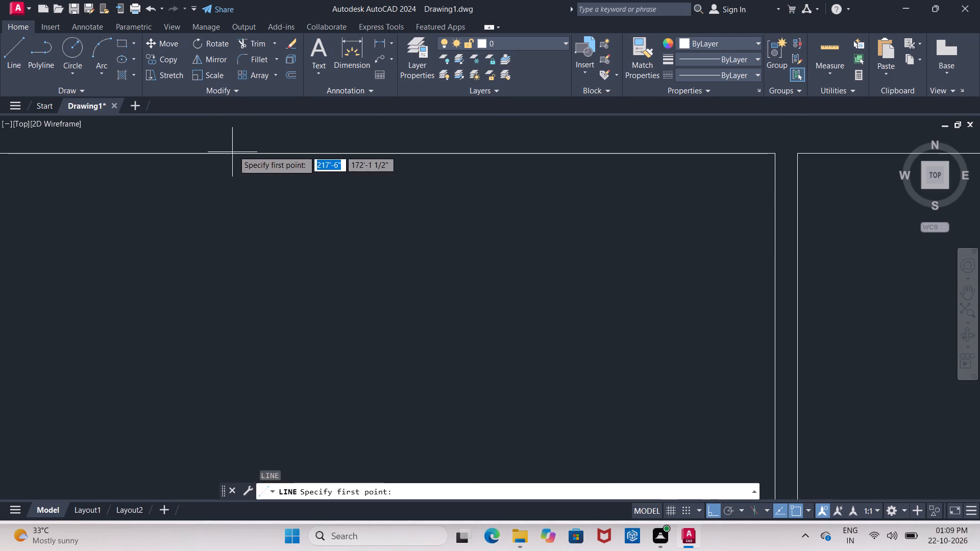
pyautogui.scroll(-1, 308, 157)
pyautogui.click(307, 154)
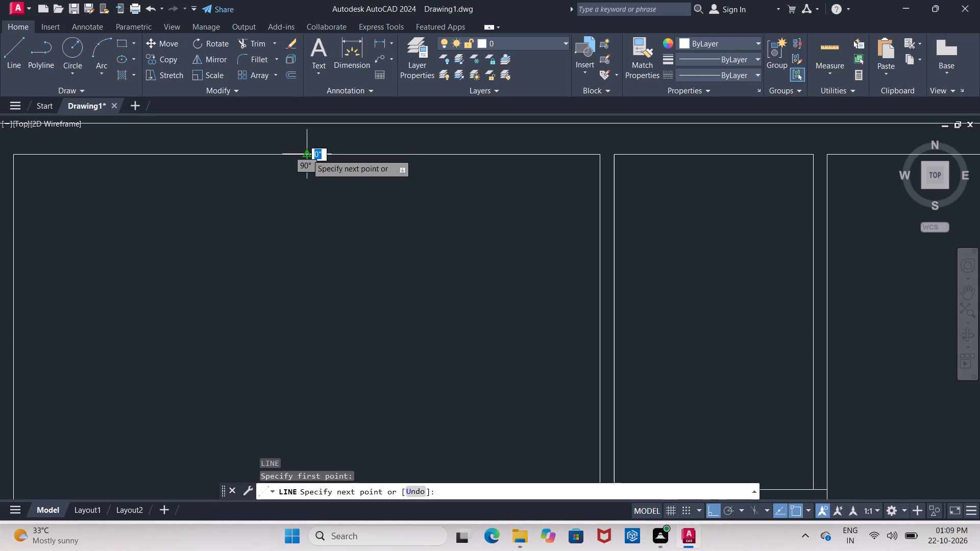
pyautogui.scroll(-4, 308, 138)
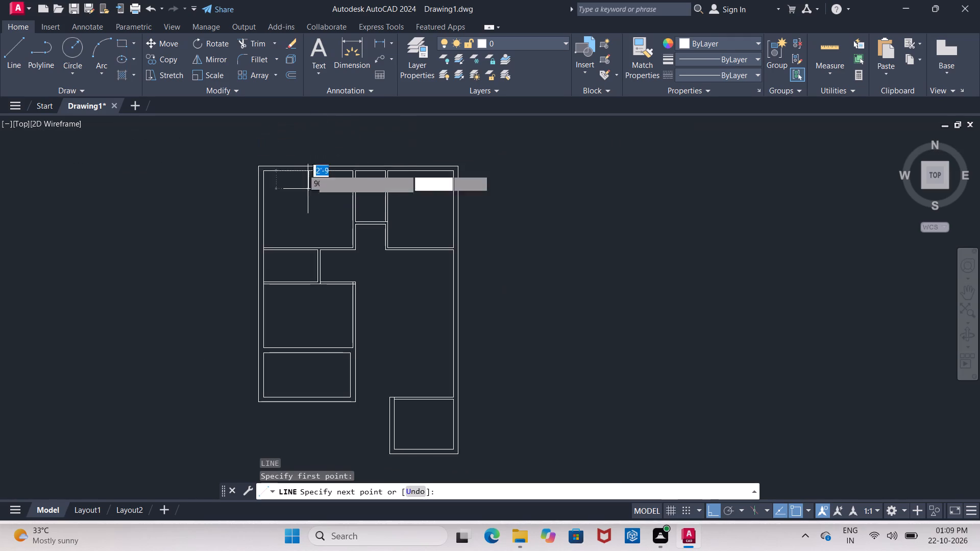
pyautogui.scroll(3, 307, 141)
pyautogui.click(301, 216)
pyautogui.press('Return')
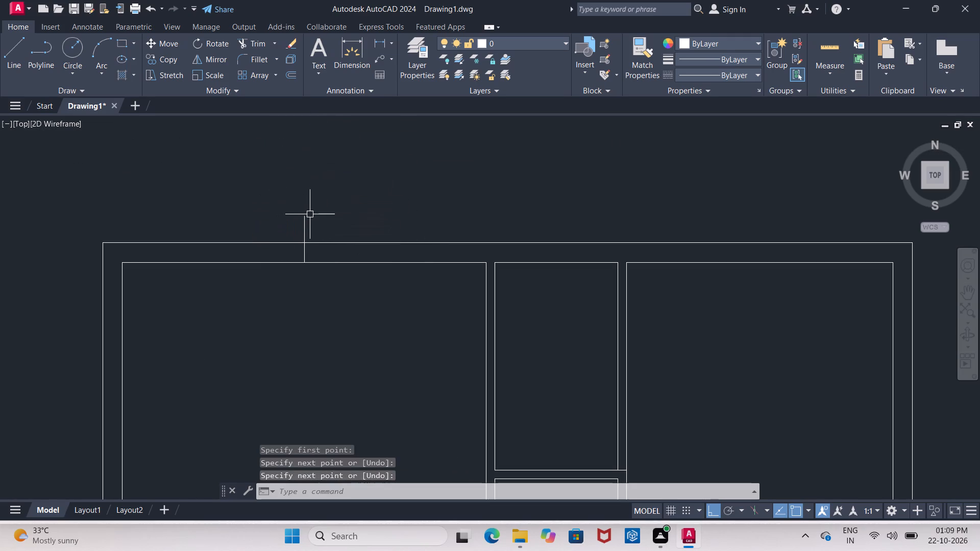
# Trim the part of the new vertical line that projects beyond the outer north wall line.
pyautogui.write('tr')
pyautogui.press('Return')
pyautogui.press('Return')
pyautogui.click(306, 219)
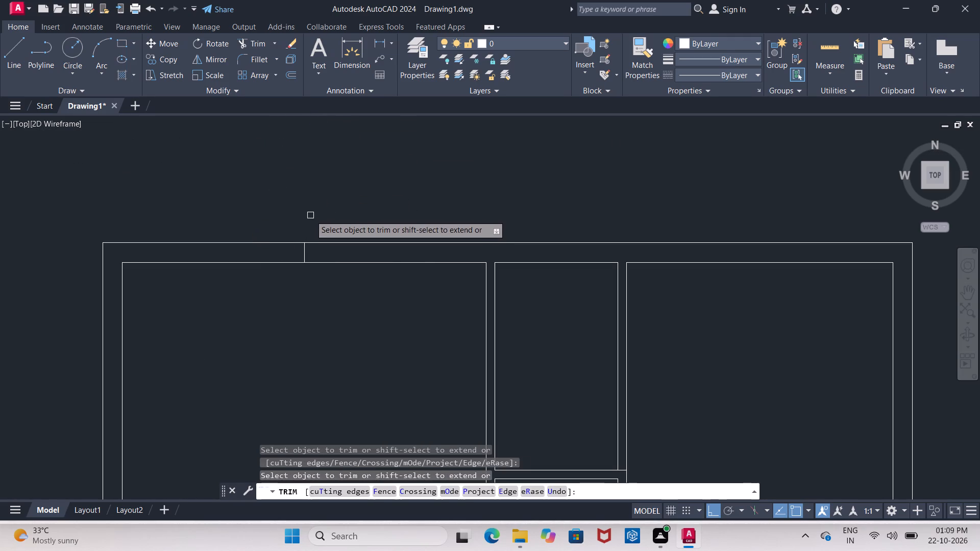
pyautogui.press('Escape')
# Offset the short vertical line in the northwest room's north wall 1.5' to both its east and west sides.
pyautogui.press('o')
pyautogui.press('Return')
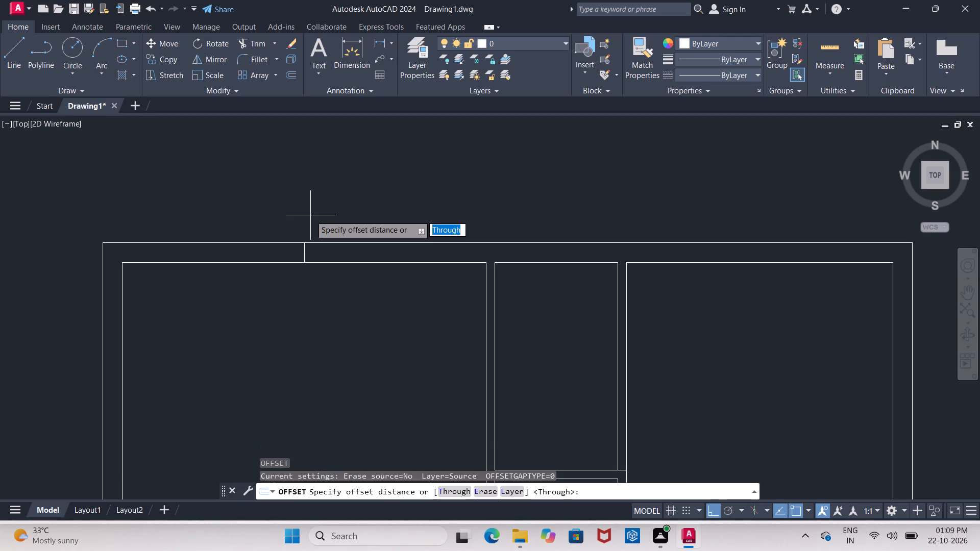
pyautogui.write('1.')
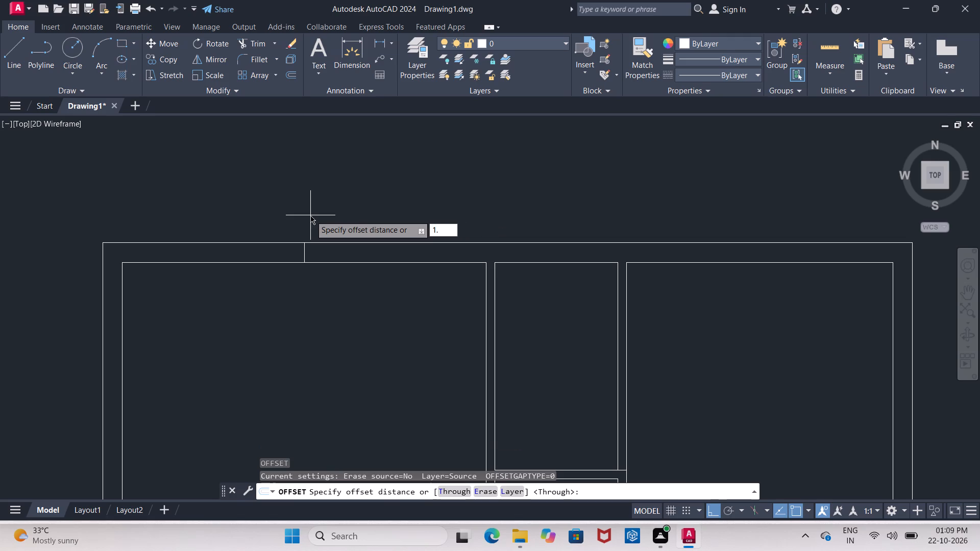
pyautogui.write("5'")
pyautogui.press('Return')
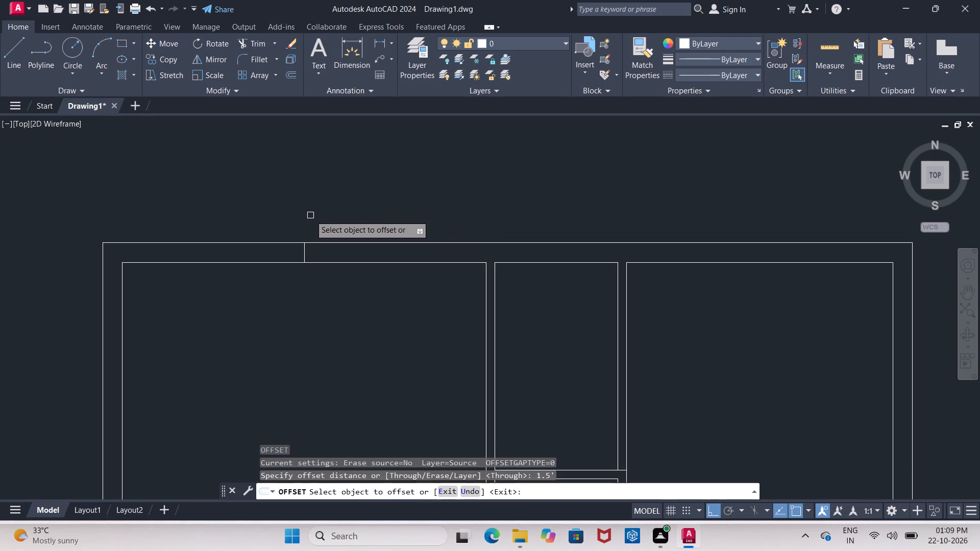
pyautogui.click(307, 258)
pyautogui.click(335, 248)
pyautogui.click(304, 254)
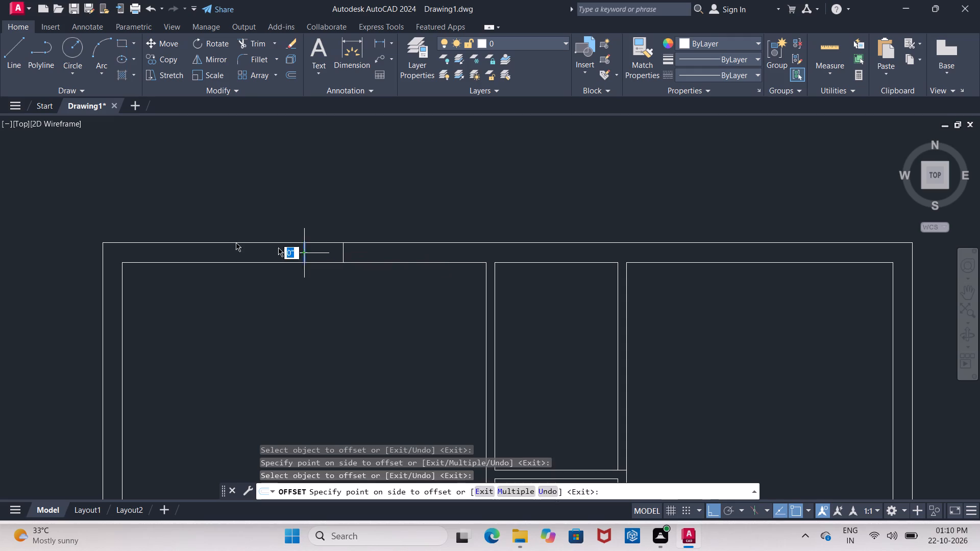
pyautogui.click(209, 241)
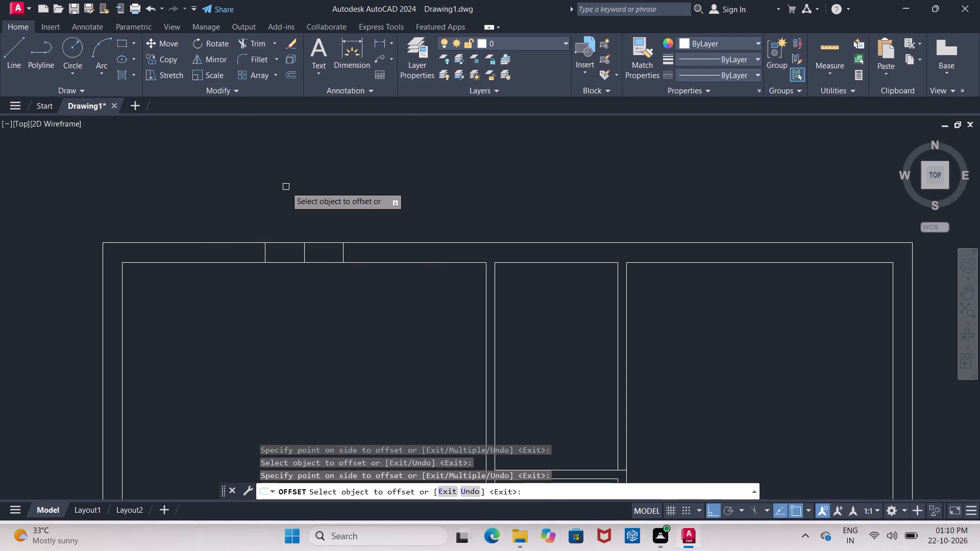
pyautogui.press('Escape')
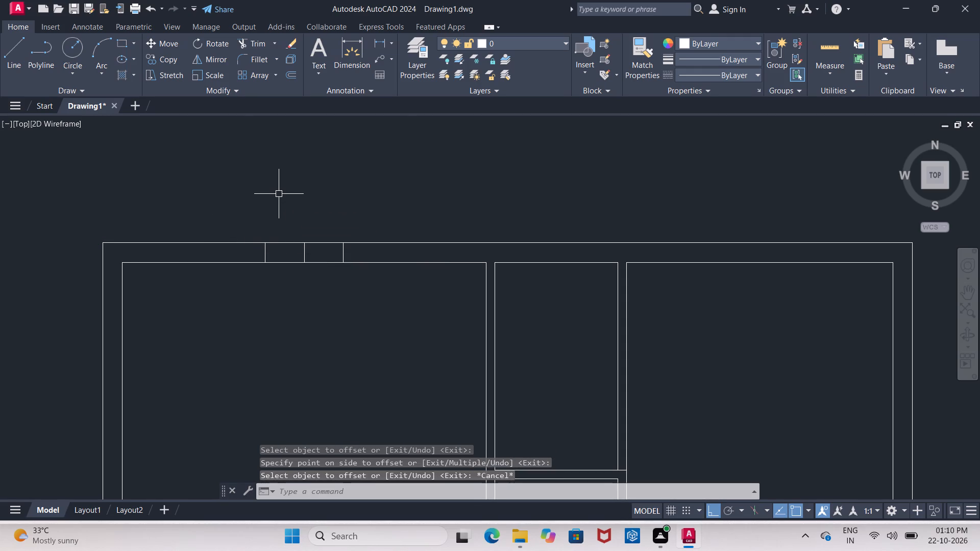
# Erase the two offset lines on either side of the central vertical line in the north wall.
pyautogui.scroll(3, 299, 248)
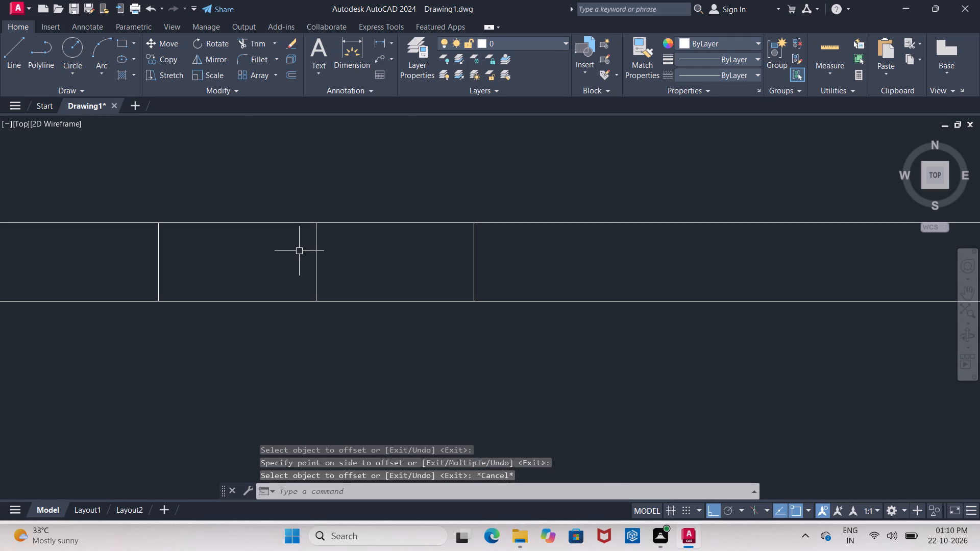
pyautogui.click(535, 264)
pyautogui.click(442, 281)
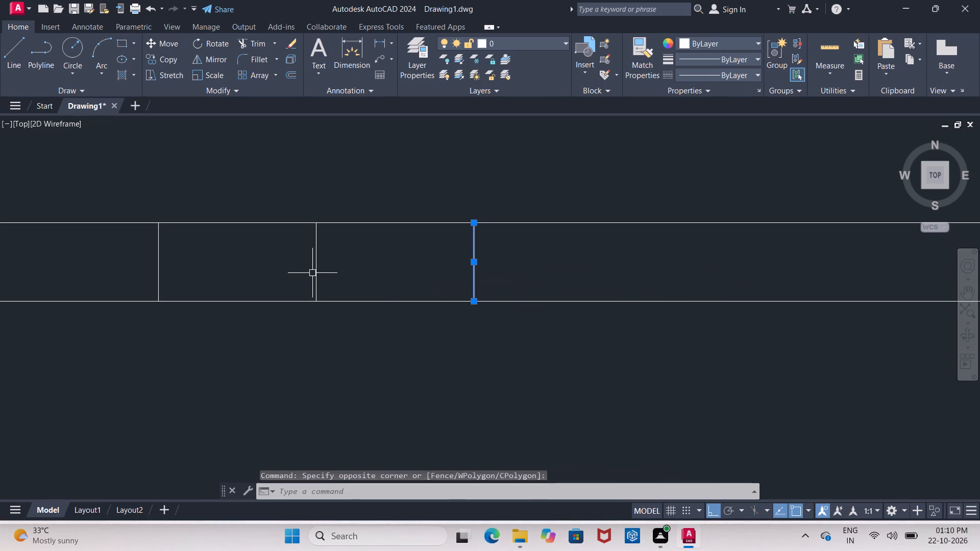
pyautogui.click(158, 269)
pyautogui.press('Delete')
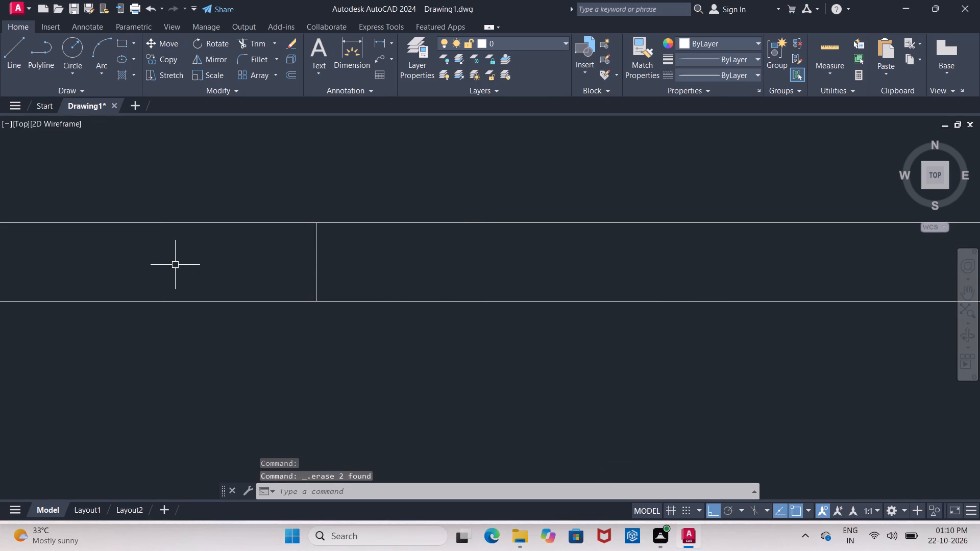
# Offset the central vertical line in the northwest room's north wall 2' to both its east and west sides.
pyautogui.press('o')
pyautogui.press('Return')
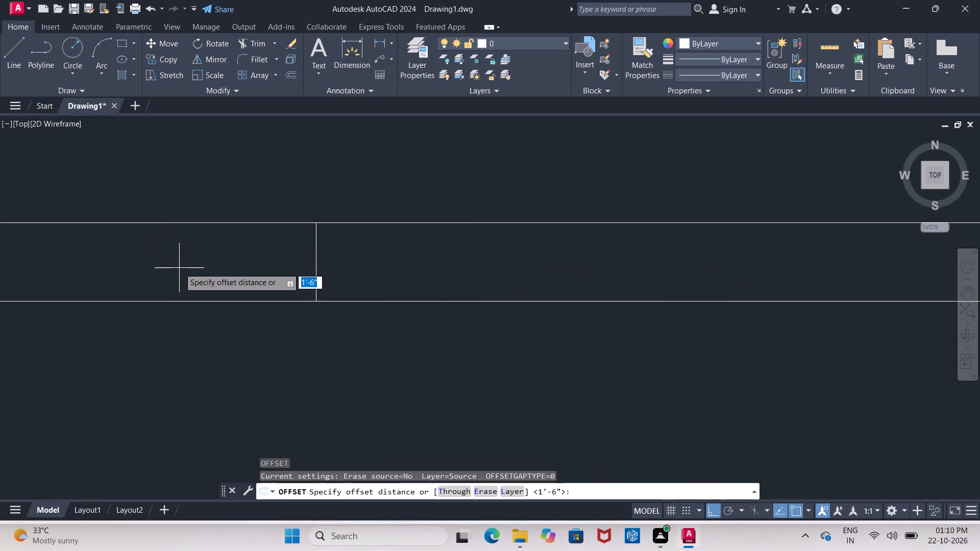
pyautogui.press('2')
pyautogui.press("'")
pyautogui.press('Return')
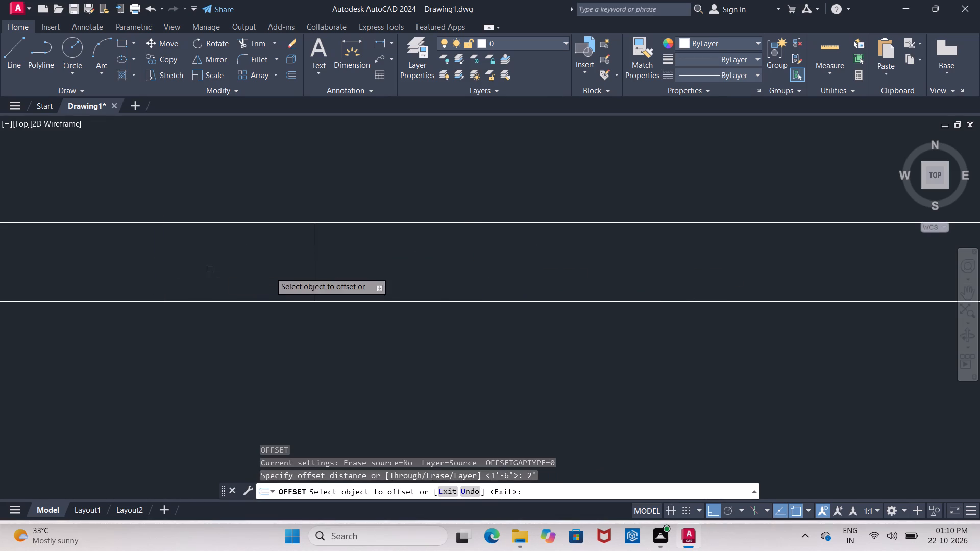
pyautogui.click(315, 257)
pyautogui.click(463, 261)
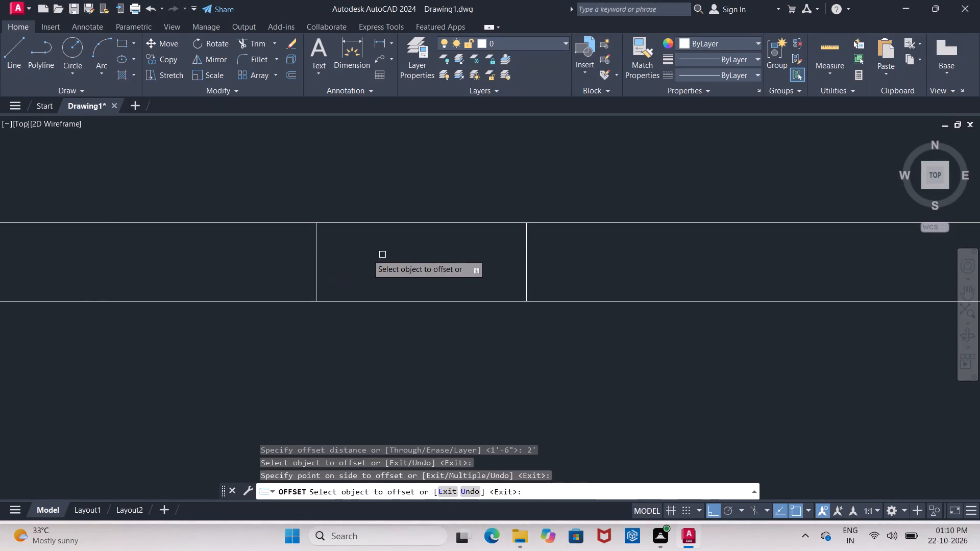
pyautogui.click(317, 269)
pyautogui.click(185, 257)
pyautogui.scroll(-2, 230, 249)
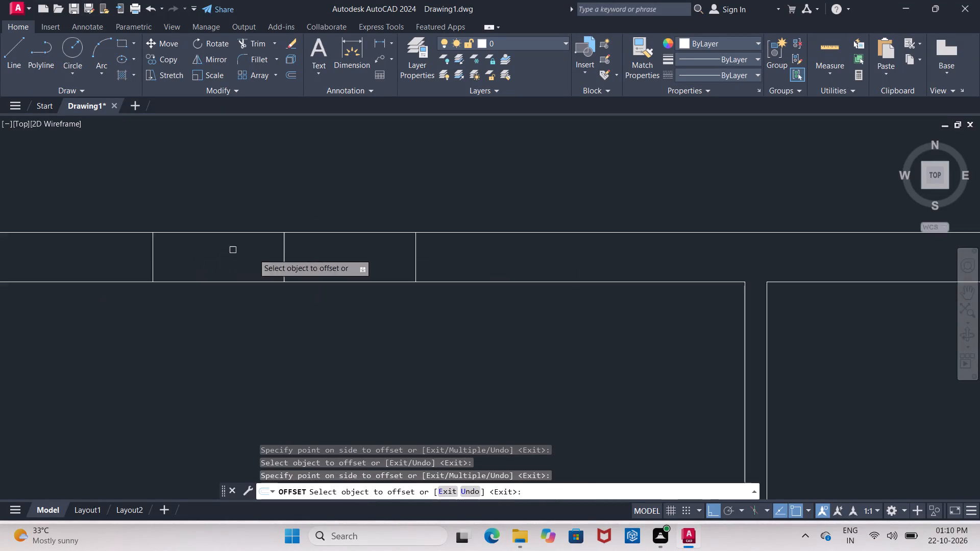
pyautogui.scroll(-3, 268, 257)
pyautogui.scroll(5, 275, 271)
pyautogui.scroll(-2, 273, 274)
pyautogui.scroll(2, 262, 218)
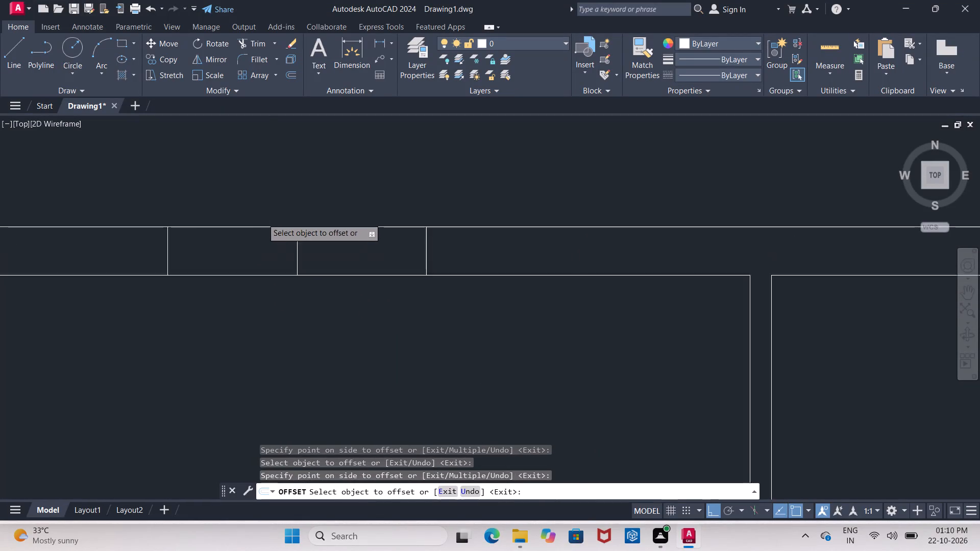
pyautogui.press('Escape')
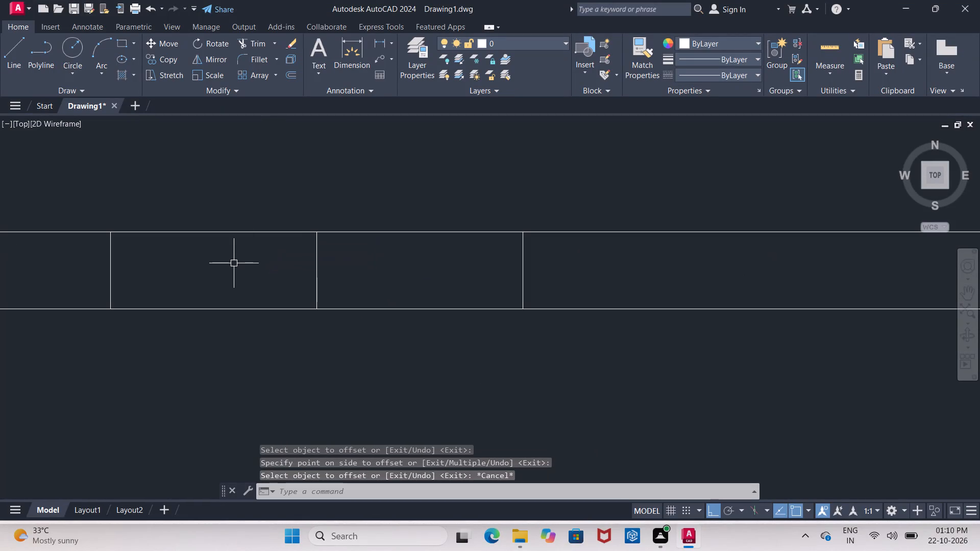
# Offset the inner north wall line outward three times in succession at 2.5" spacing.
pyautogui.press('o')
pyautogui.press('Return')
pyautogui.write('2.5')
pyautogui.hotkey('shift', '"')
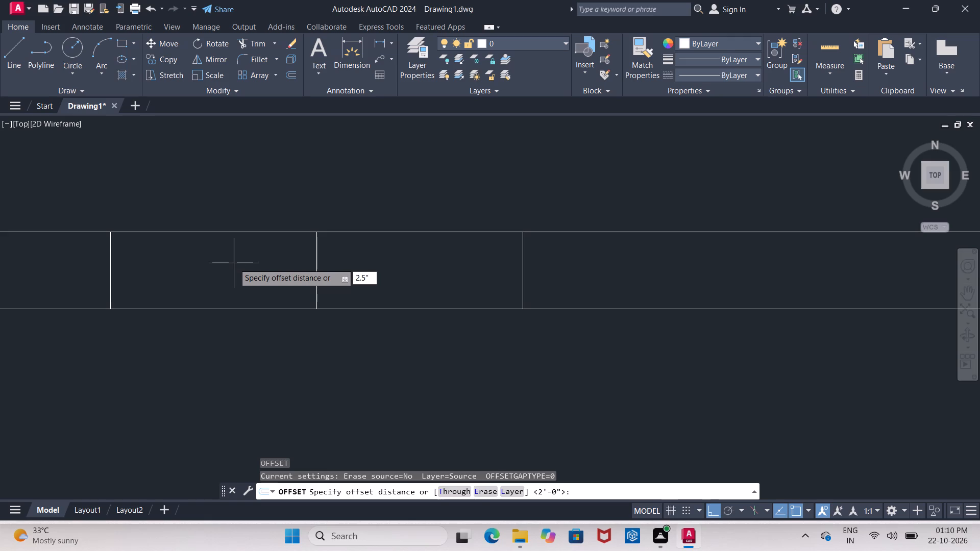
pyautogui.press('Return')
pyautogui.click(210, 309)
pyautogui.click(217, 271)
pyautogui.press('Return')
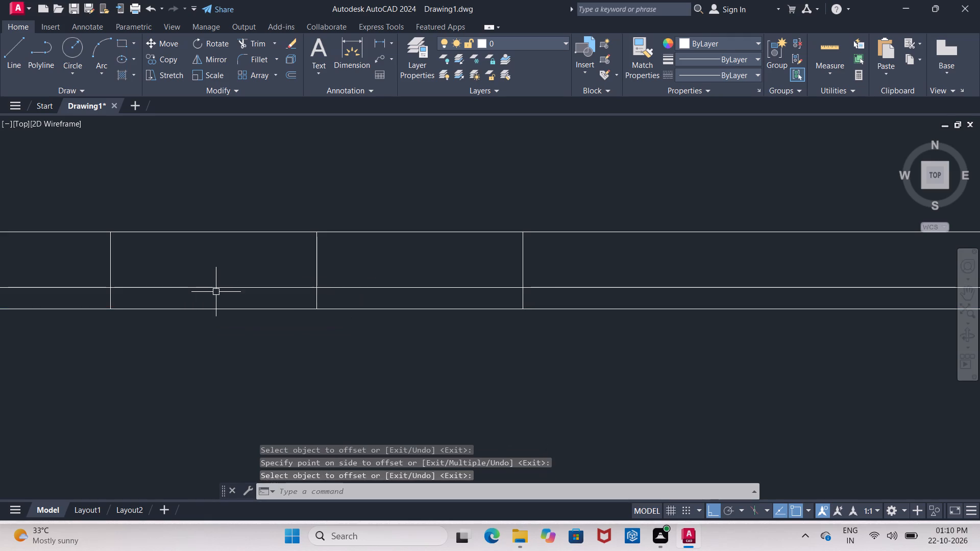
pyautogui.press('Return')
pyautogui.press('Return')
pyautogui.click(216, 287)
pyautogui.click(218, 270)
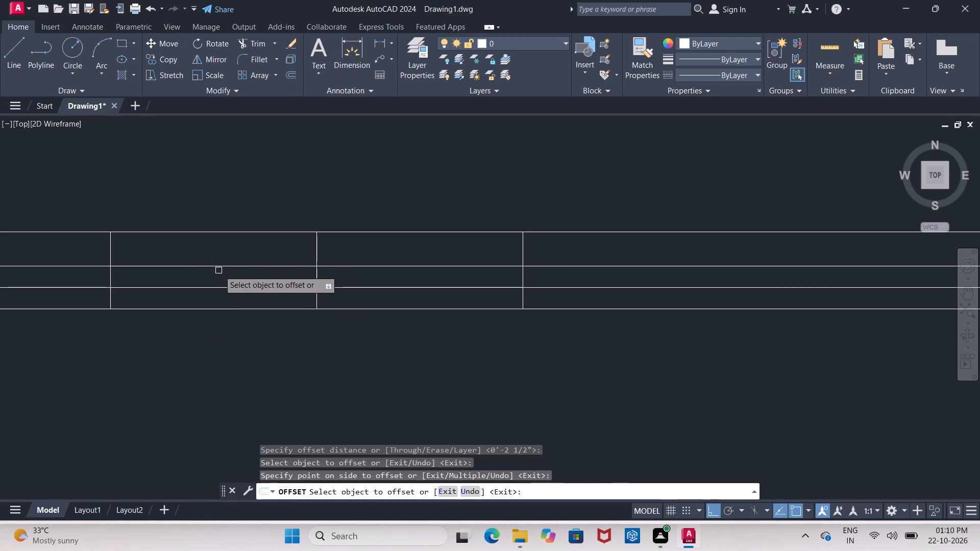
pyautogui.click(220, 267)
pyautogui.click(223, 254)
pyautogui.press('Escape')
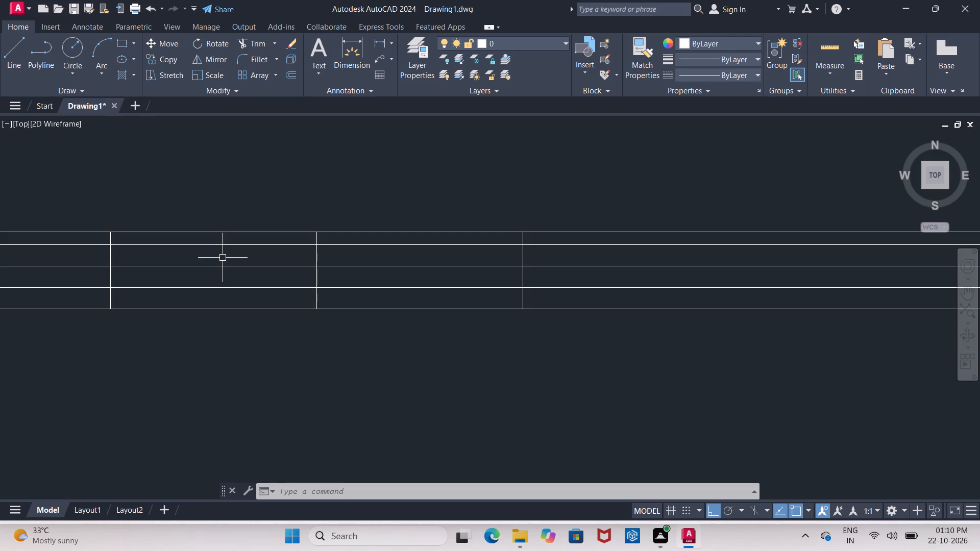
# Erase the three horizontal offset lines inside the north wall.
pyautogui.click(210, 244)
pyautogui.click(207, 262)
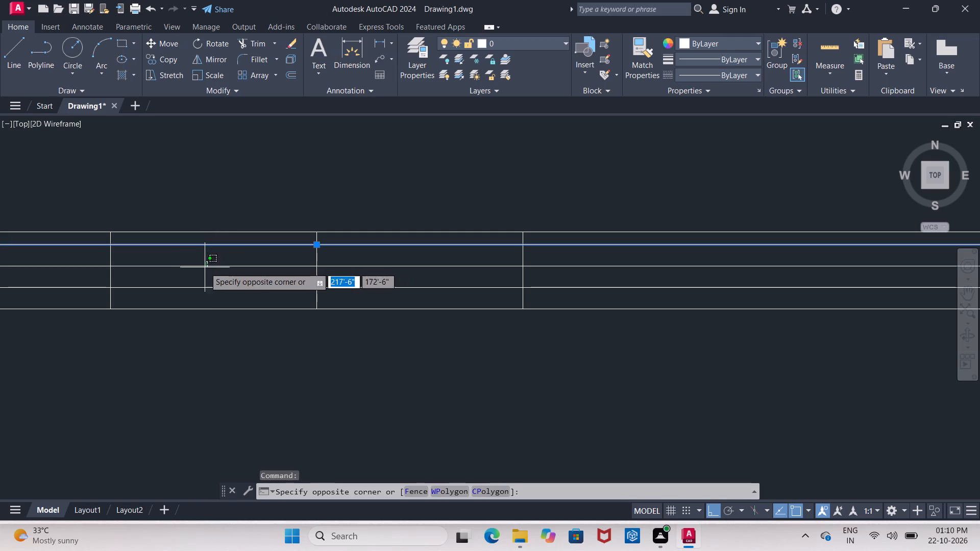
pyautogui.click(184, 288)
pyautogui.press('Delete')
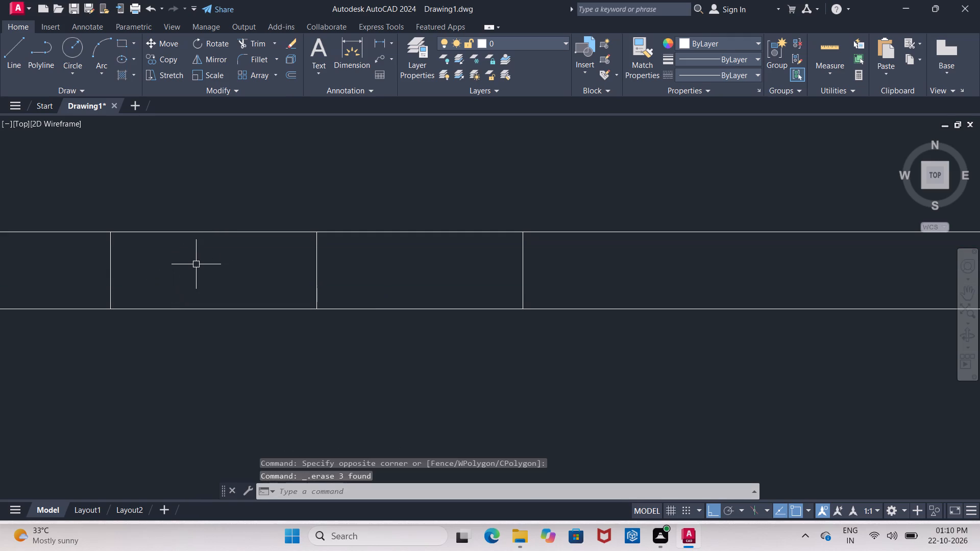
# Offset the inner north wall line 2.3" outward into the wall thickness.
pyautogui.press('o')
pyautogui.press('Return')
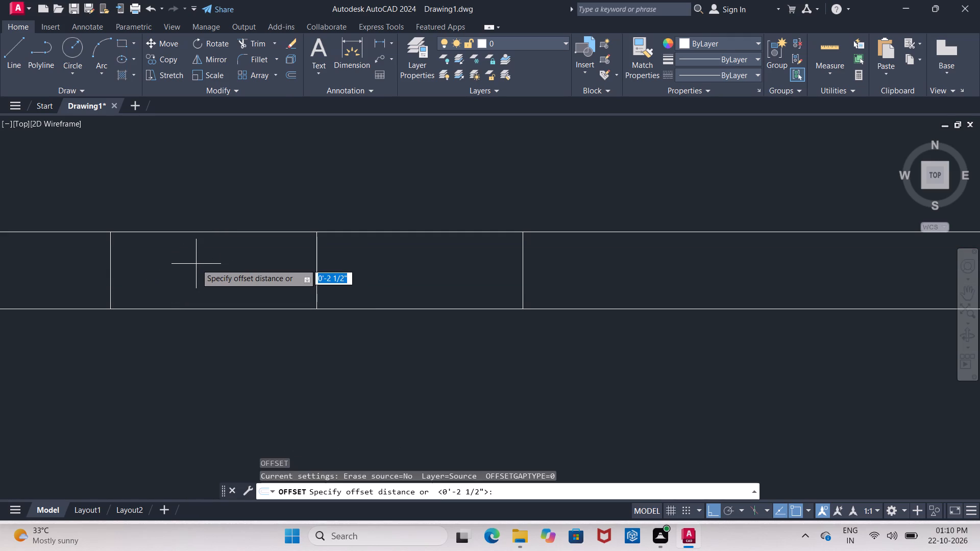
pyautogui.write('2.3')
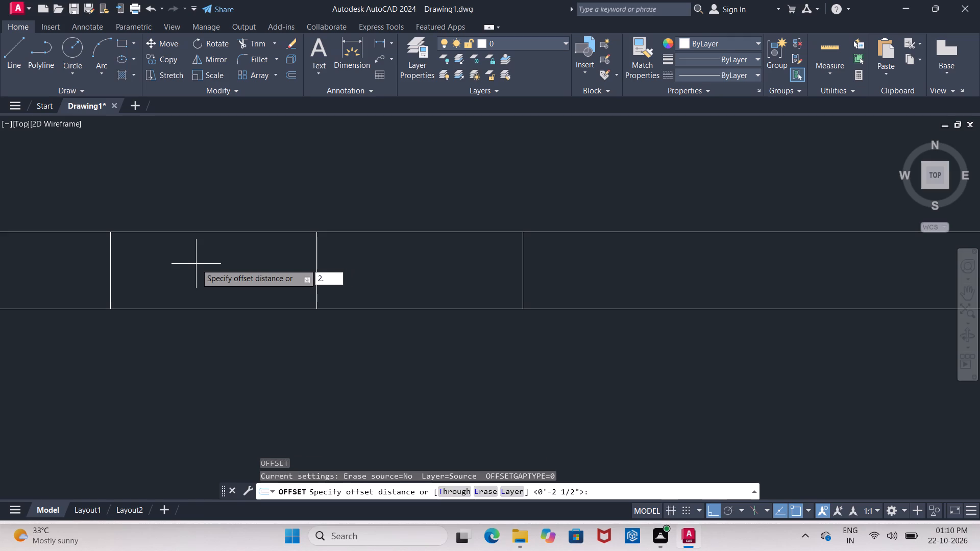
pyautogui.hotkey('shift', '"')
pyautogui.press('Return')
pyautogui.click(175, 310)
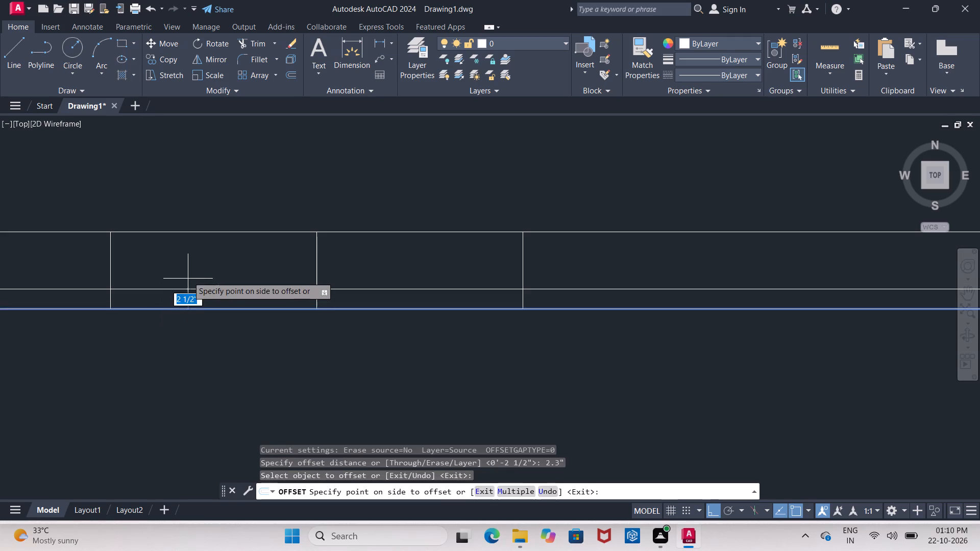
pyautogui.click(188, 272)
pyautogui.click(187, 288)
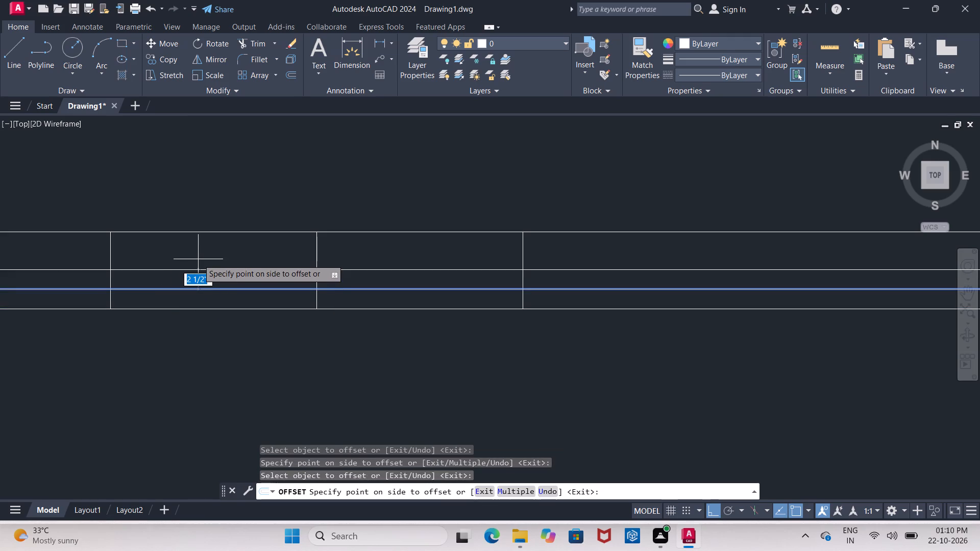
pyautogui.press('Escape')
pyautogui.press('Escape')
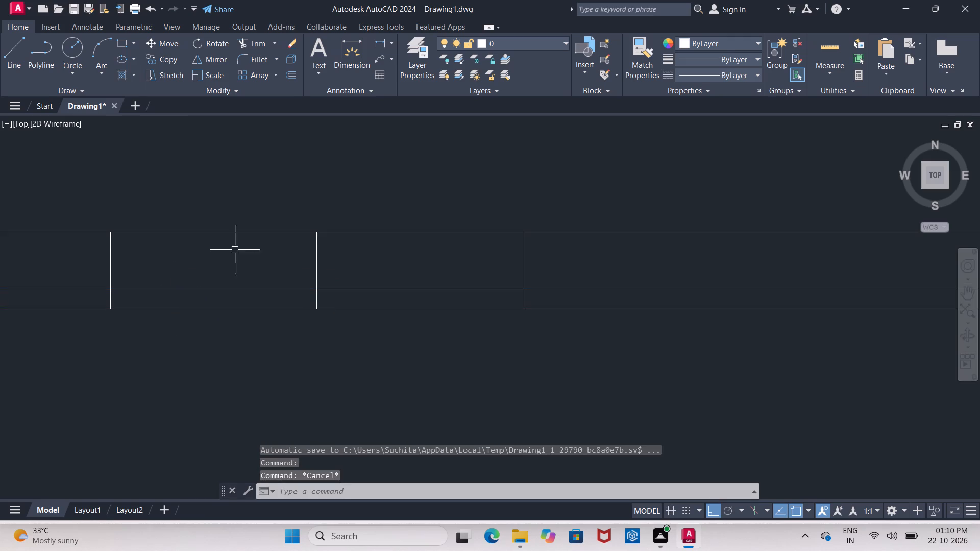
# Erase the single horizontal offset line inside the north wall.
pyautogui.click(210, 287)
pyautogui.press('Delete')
# Offset the northwest room's inner north wall line outward three times in succession at 2.25" spacing.
pyautogui.scroll(-2, 292, 249)
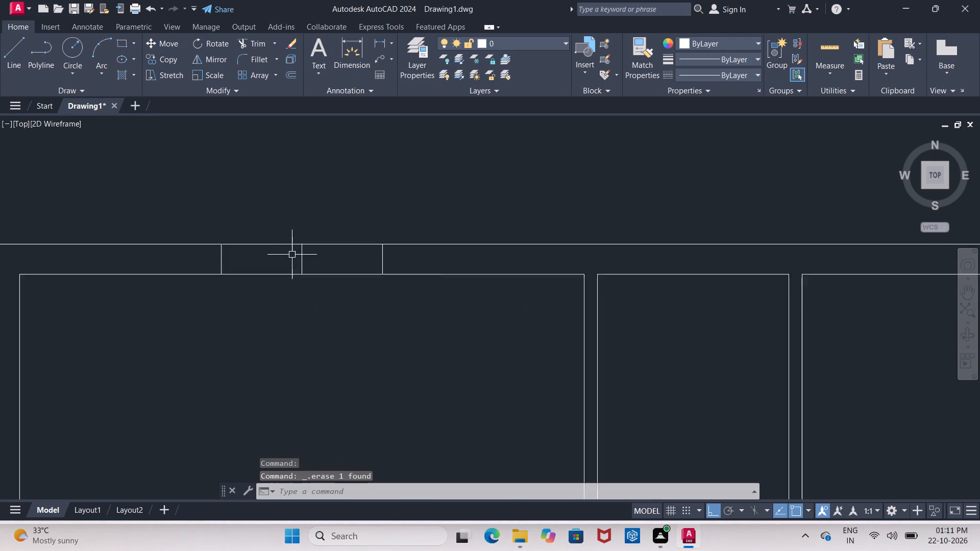
pyautogui.scroll(-3, 292, 256)
pyautogui.scroll(5, 278, 261)
pyautogui.scroll(-3, 163, 247)
pyautogui.scroll(3, 197, 255)
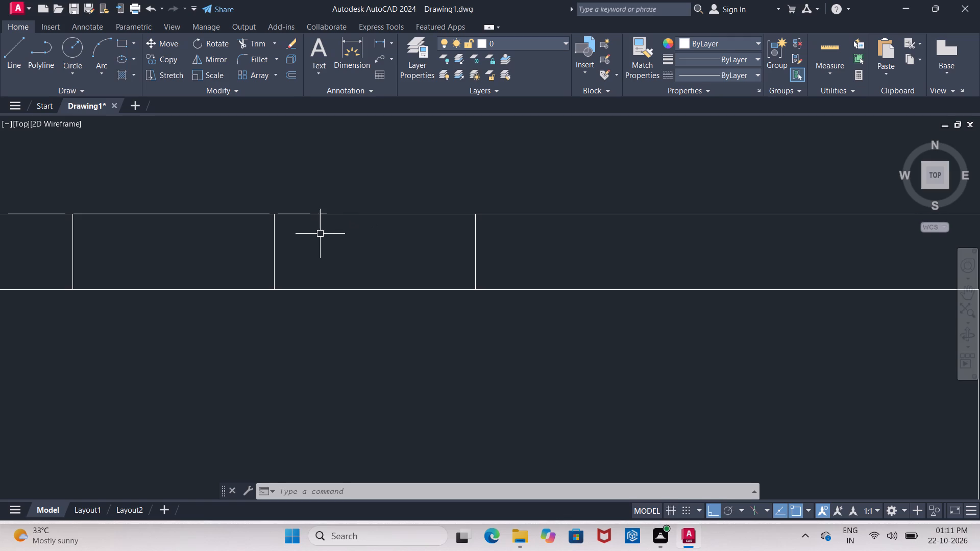
pyautogui.press('o')
pyautogui.press('Return')
pyautogui.write('2.25"')
pyautogui.press('Return')
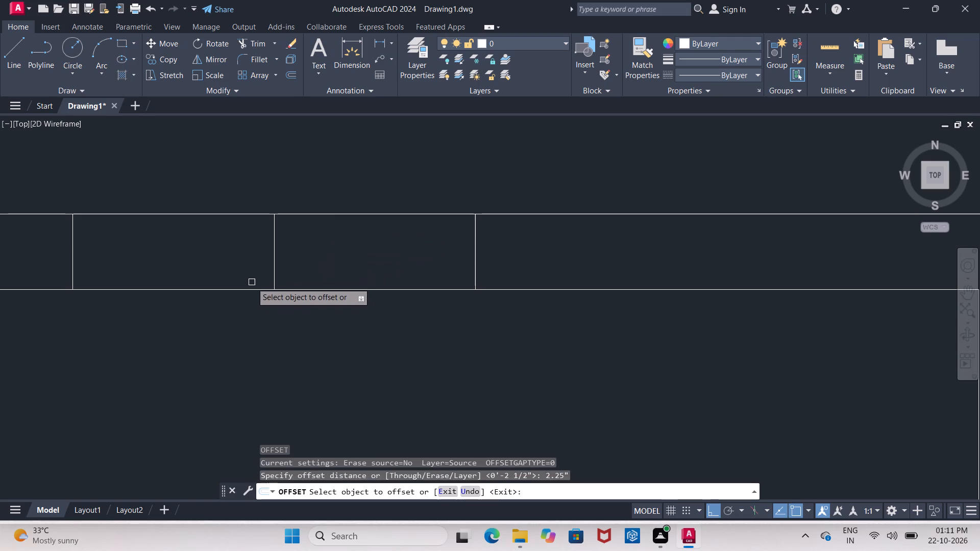
pyautogui.click(249, 290)
pyautogui.click(243, 246)
pyautogui.click(249, 267)
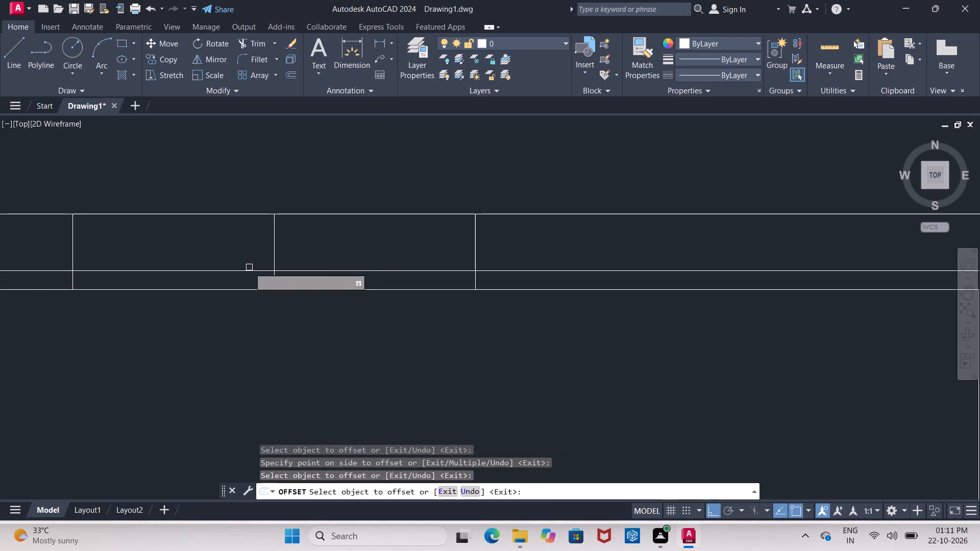
pyautogui.click(242, 271)
pyautogui.click(245, 233)
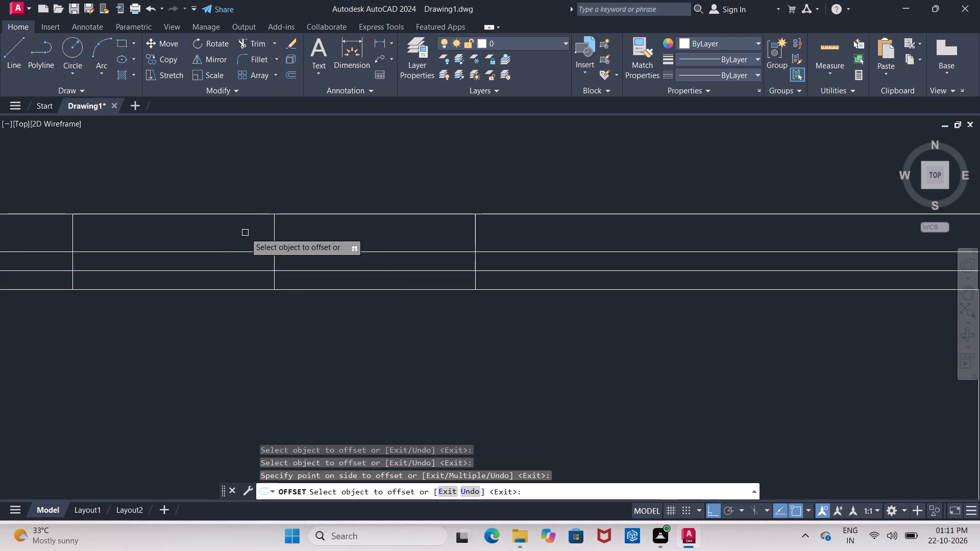
pyautogui.click(240, 252)
pyautogui.click(244, 228)
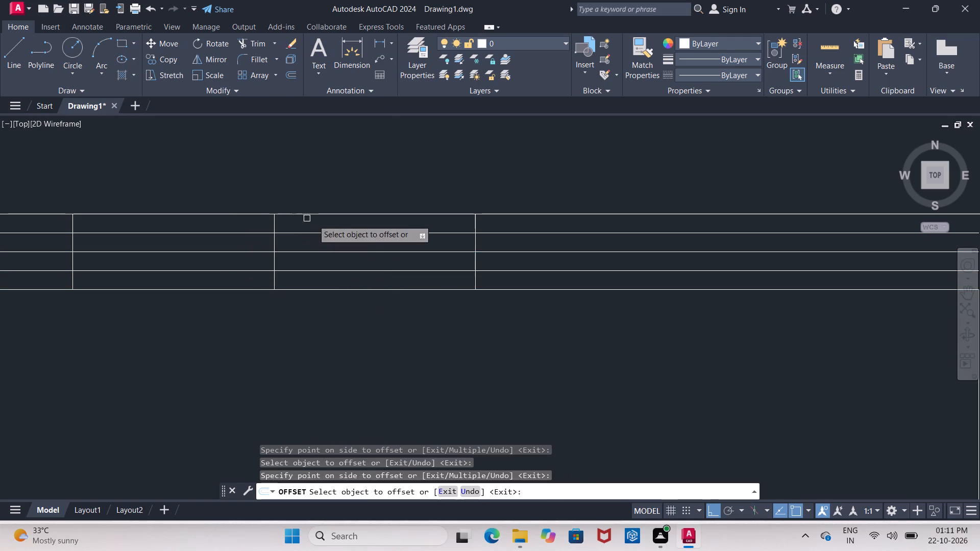
pyautogui.press('Escape')
# Trim the three offset lines on both sides of the north wall window, keeping them only between the outer jambs.
pyautogui.write('tr')
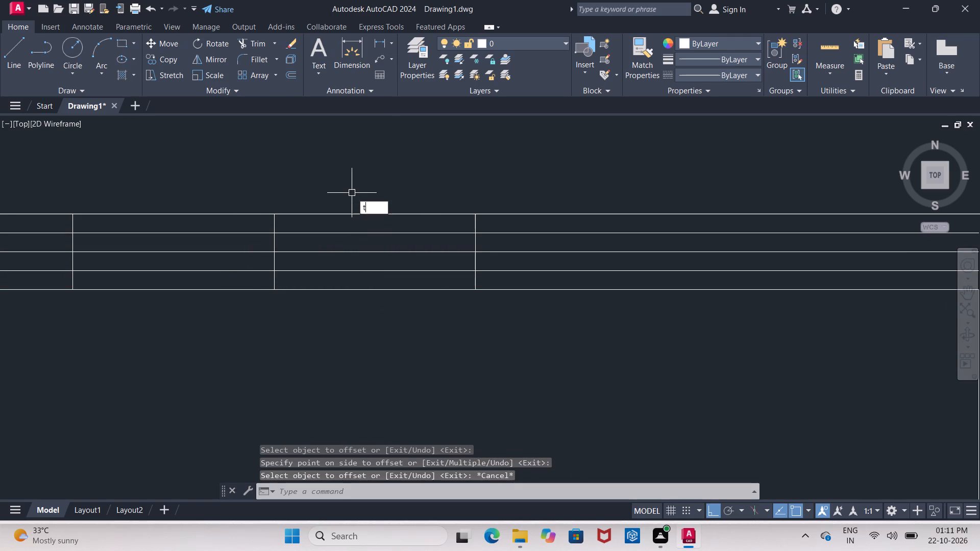
pyautogui.press('Return')
pyautogui.click(502, 224)
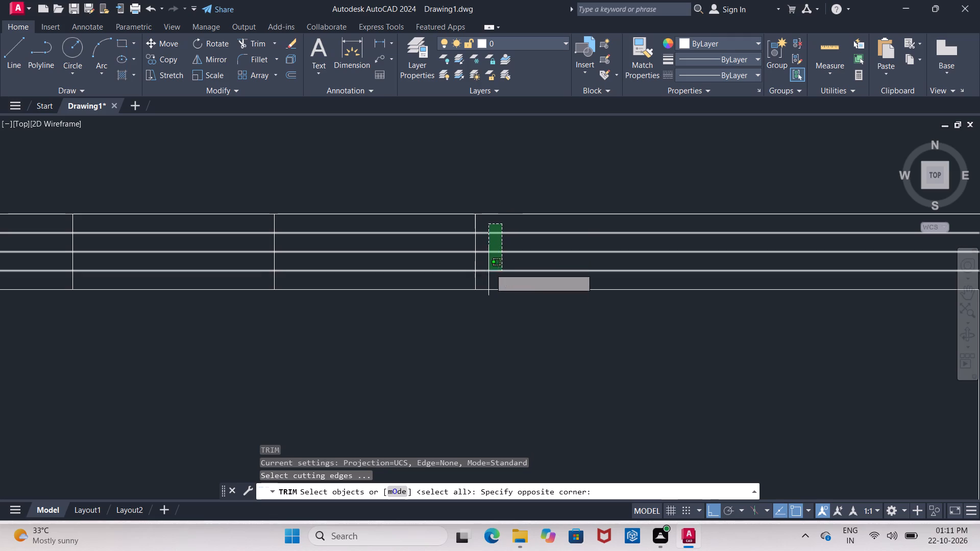
pyautogui.press('Escape')
pyautogui.write('tr')
pyautogui.press('Return')
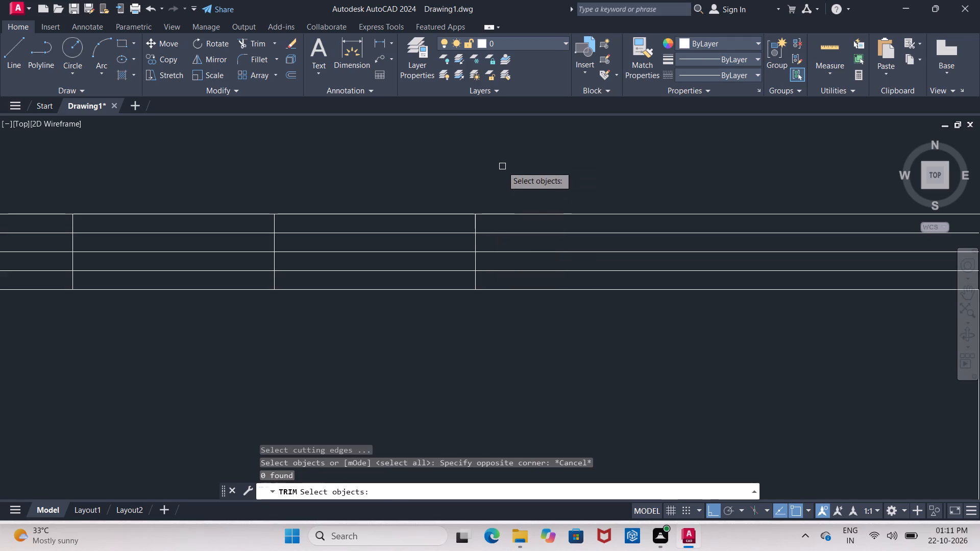
pyautogui.press('Return')
pyautogui.click(507, 222)
pyautogui.click(495, 271)
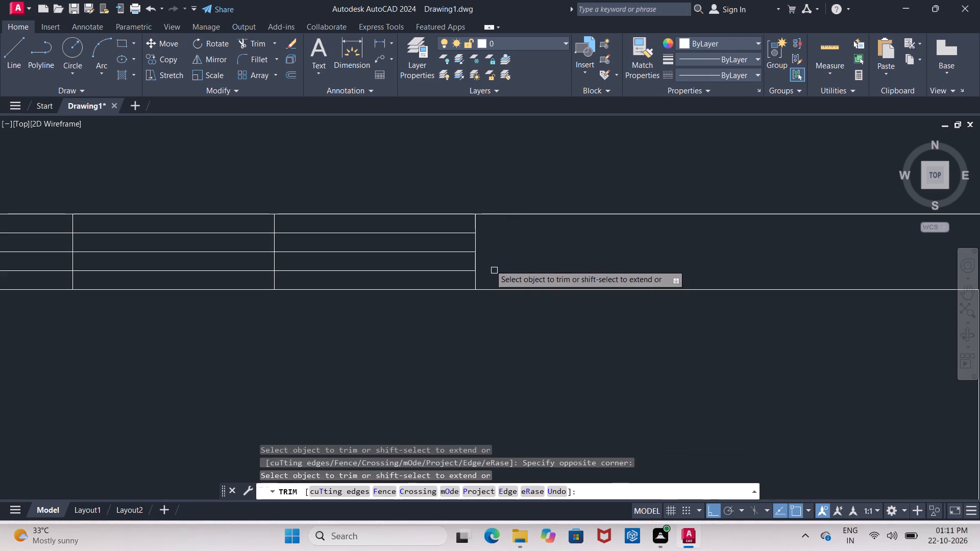
pyautogui.click(48, 224)
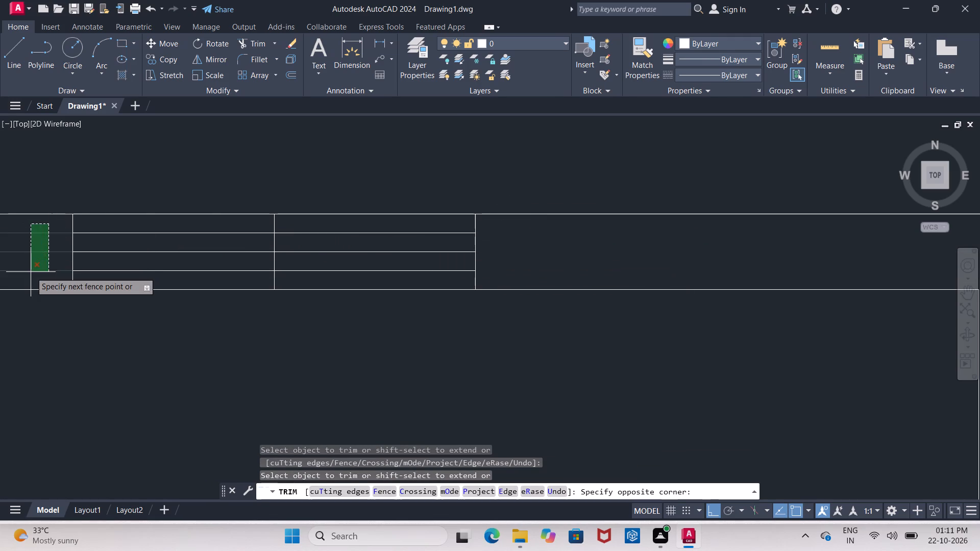
pyautogui.click(31, 272)
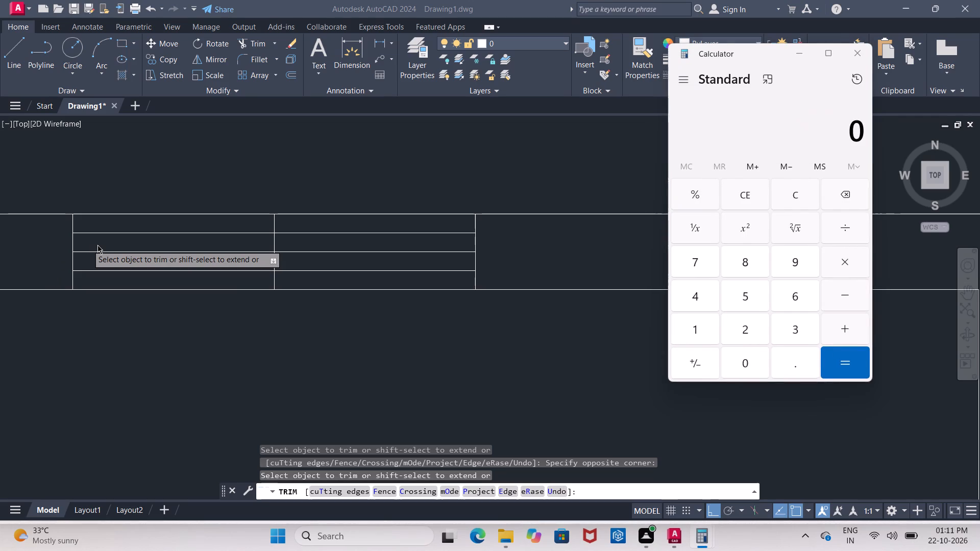
pyautogui.click(863, 55)
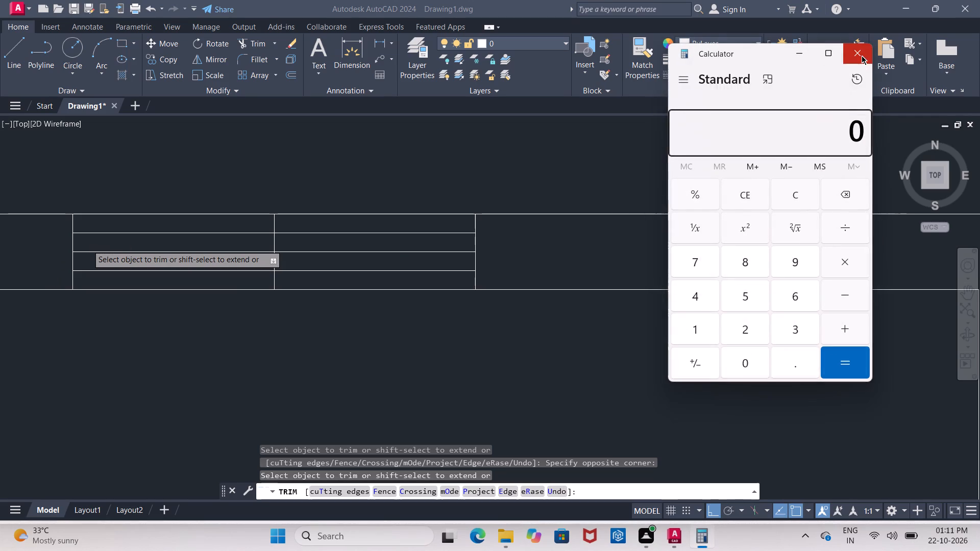
pyautogui.click(862, 56)
pyautogui.scroll(-3, 489, 204)
pyautogui.scroll(1, 568, 255)
pyautogui.press('Escape')
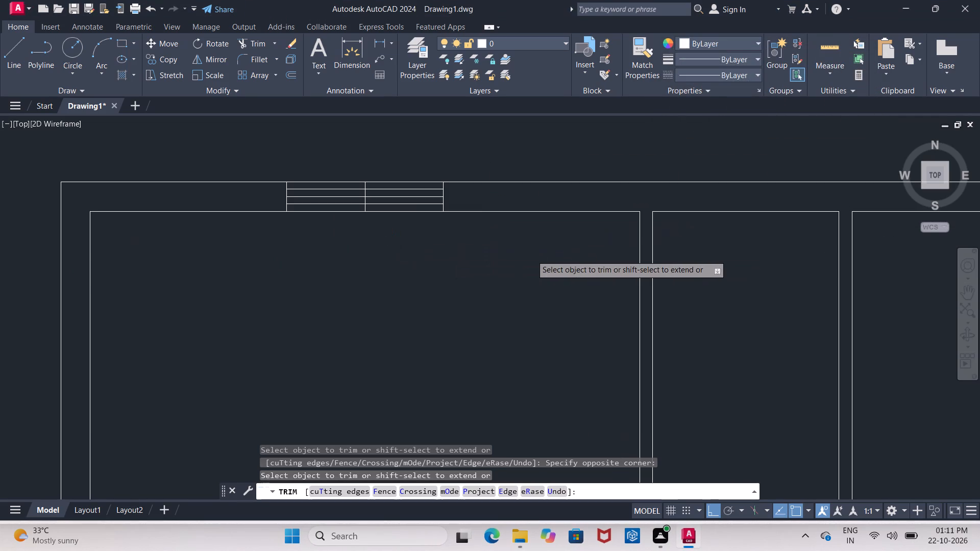
# Change the colour of all the north wall window lines to yellow 200,201,45.
pyautogui.scroll(-1, 372, 252)
pyautogui.scroll(1, 481, 246)
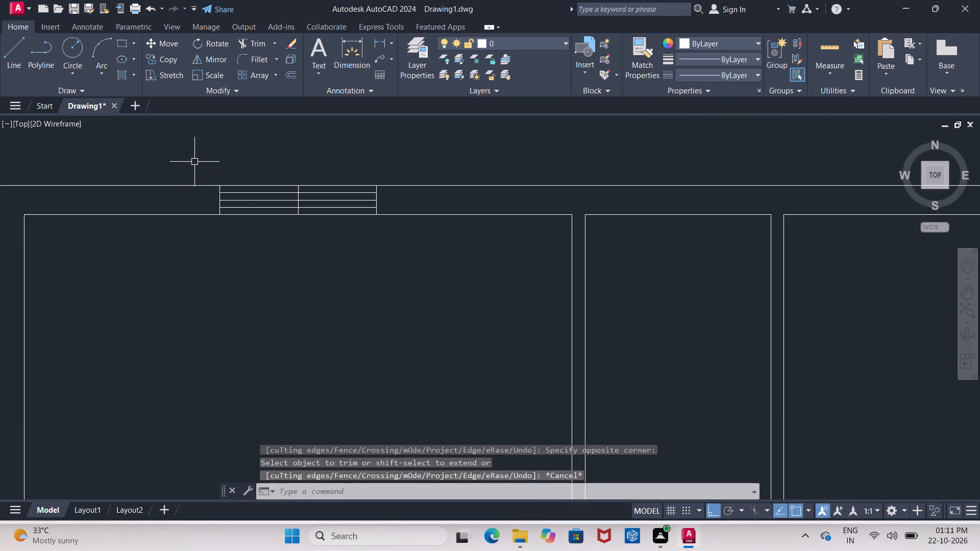
pyautogui.click(194, 163)
pyautogui.click(418, 278)
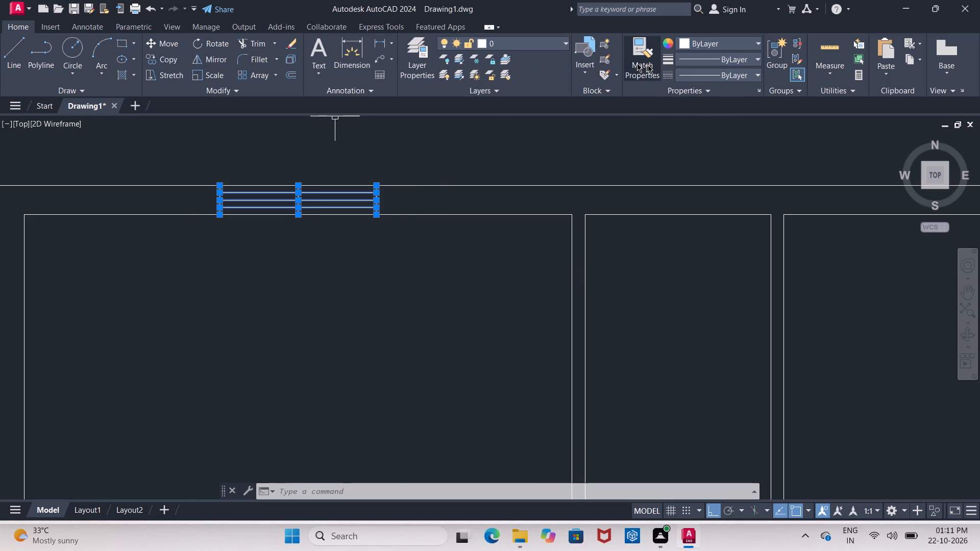
pyautogui.click(671, 46)
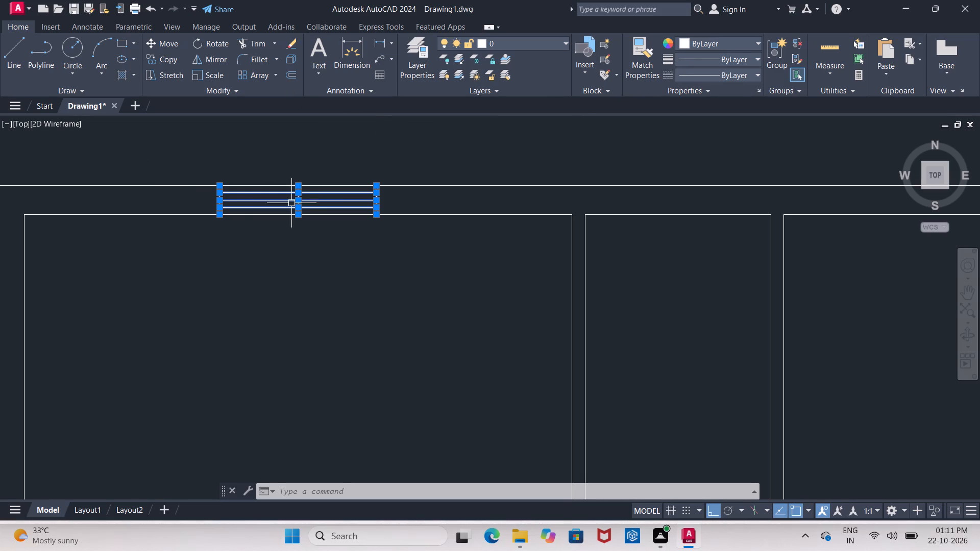
pyautogui.click(715, 47)
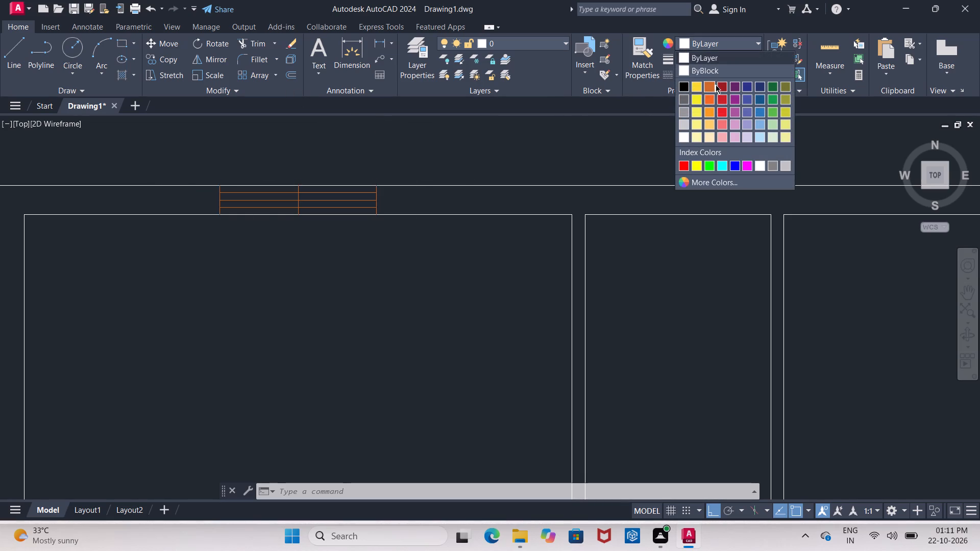
pyautogui.click(786, 110)
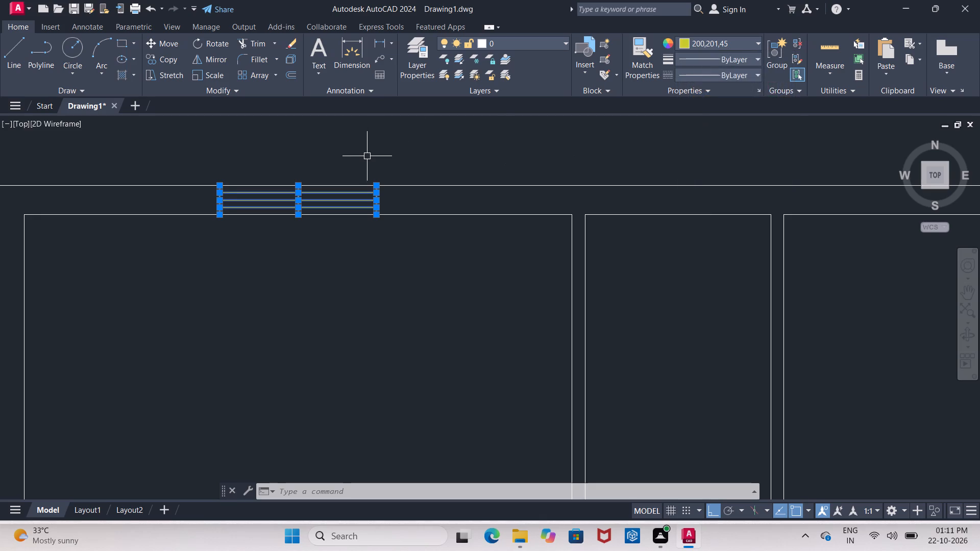
pyautogui.press('Escape')
# Copy the yellow north wall window into the empty space west of the plan.
pyautogui.scroll(-4, 170, 194)
pyautogui.scroll(2, 187, 235)
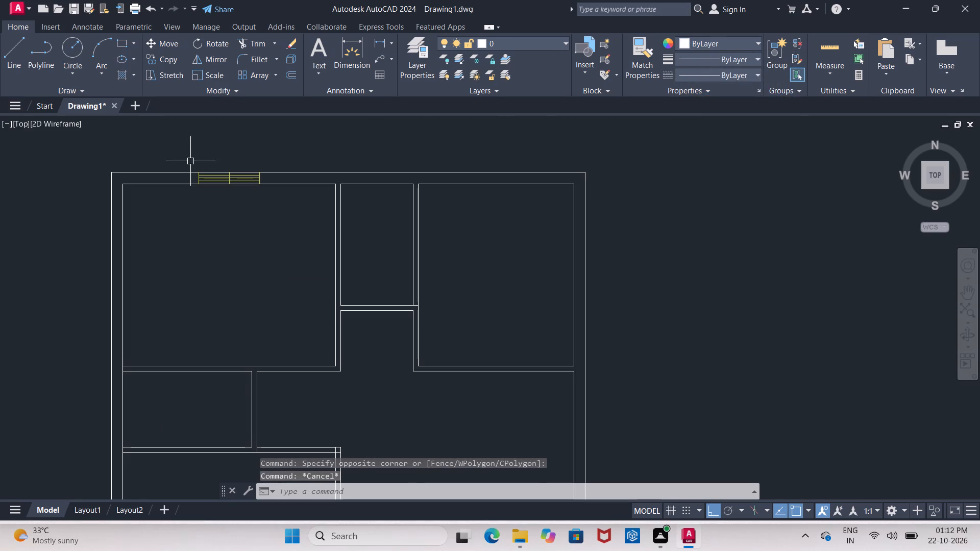
pyautogui.click(167, 157)
pyautogui.click(288, 228)
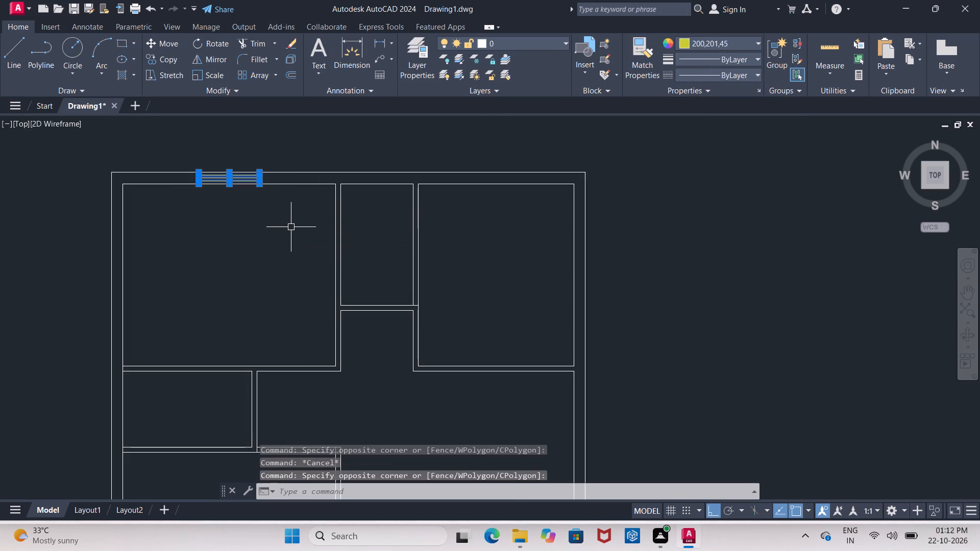
pyautogui.press('c')
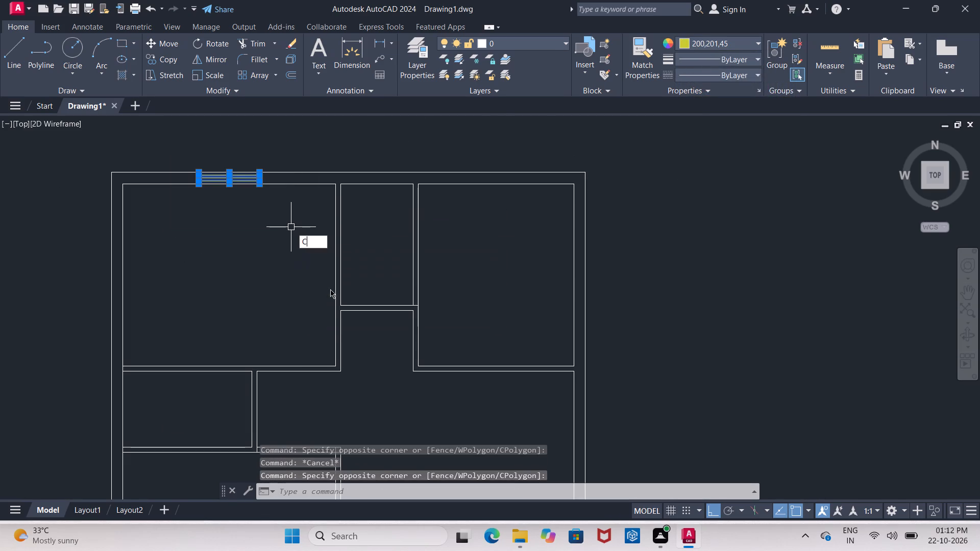
pyautogui.click(330, 289)
pyautogui.click(208, 182)
pyautogui.scroll(-2, 284, 220)
pyautogui.click(140, 211)
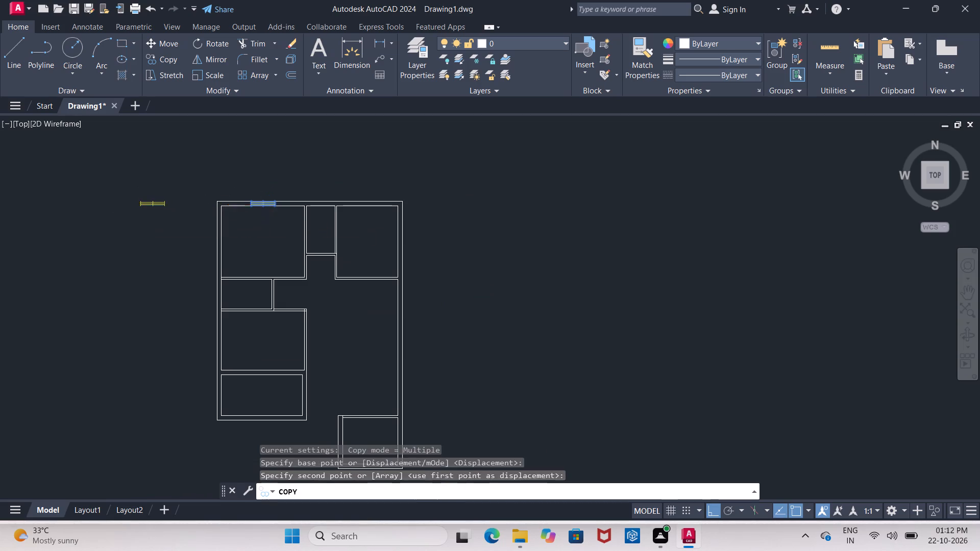
pyautogui.press('Escape')
# Rotate the loose window copy west of the plan 90° so it stands vertical.
pyautogui.click(127, 192)
pyautogui.click(175, 229)
pyautogui.scroll(2, 163, 212)
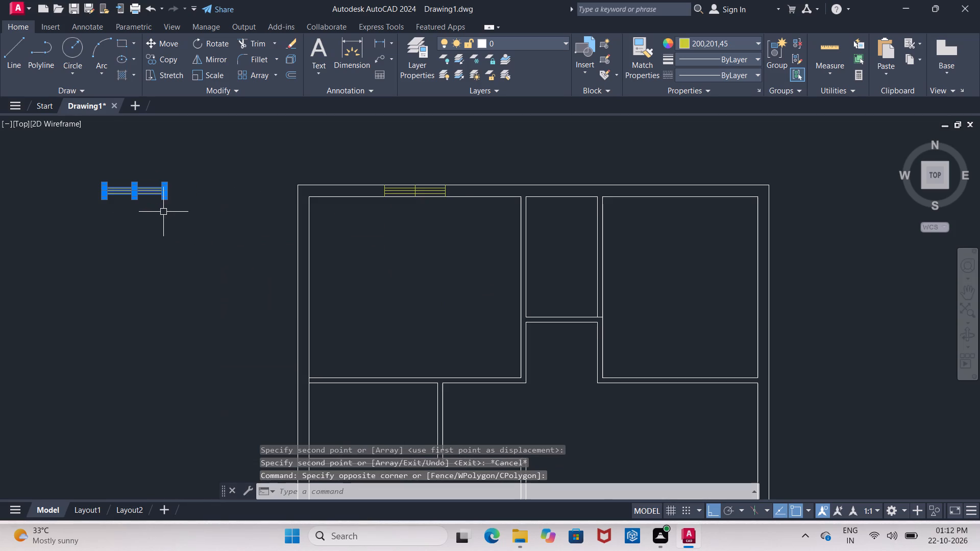
pyautogui.press('r')
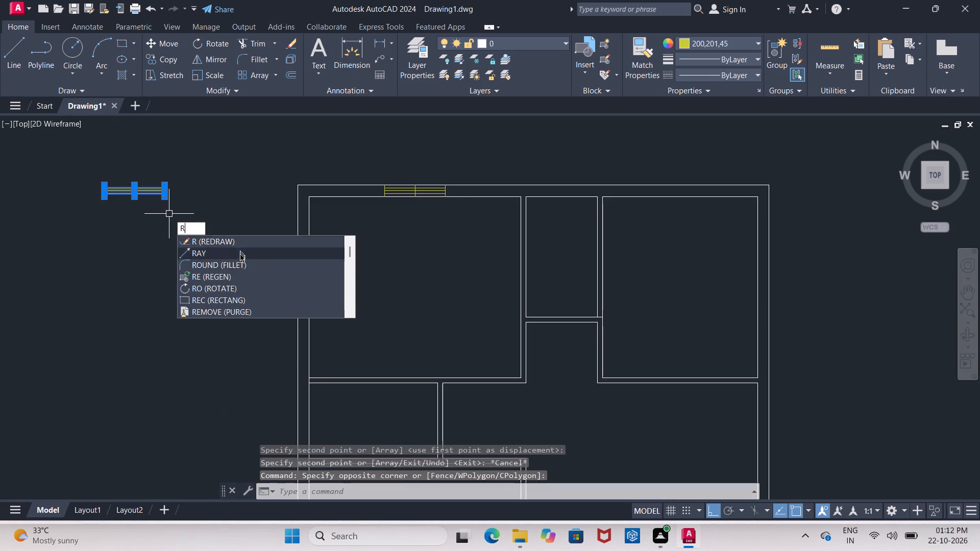
pyautogui.click(213, 289)
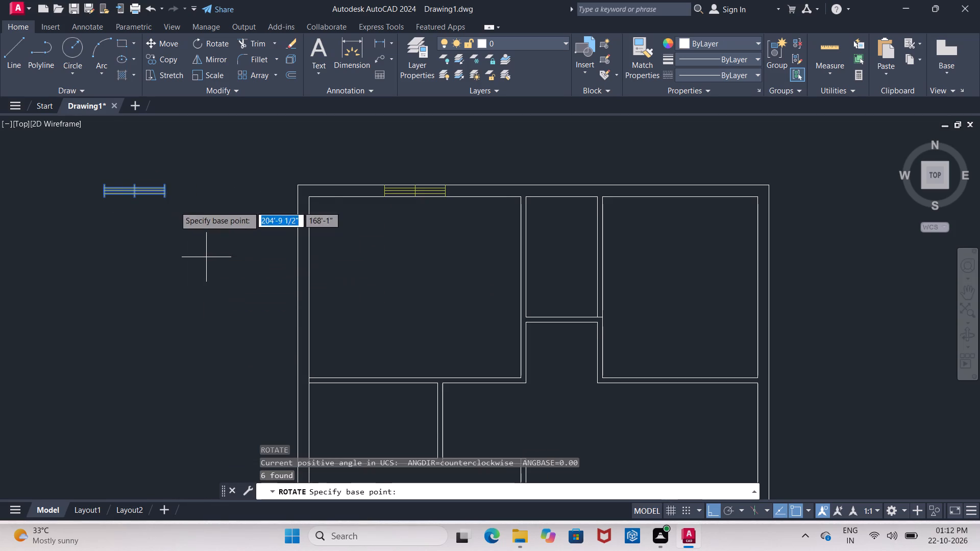
pyautogui.click(206, 214)
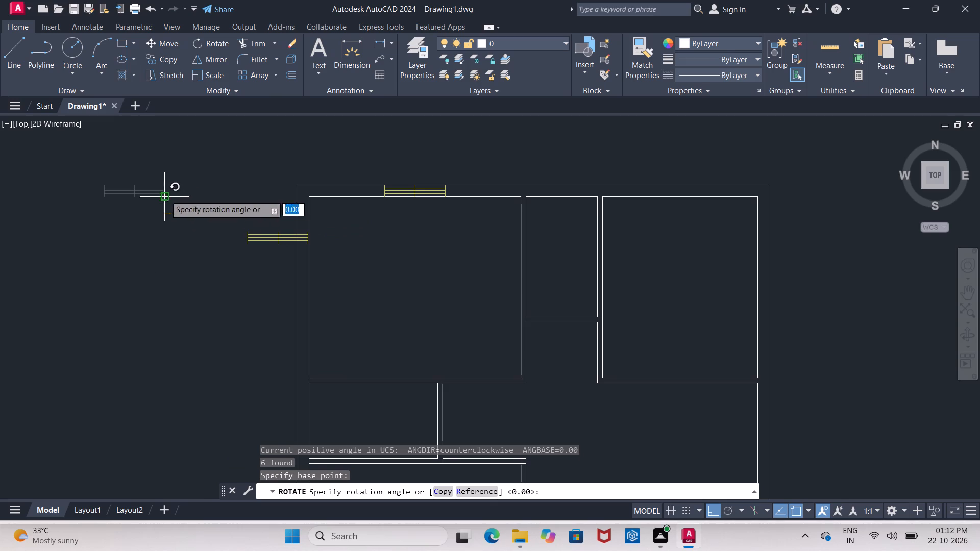
pyautogui.click(208, 161)
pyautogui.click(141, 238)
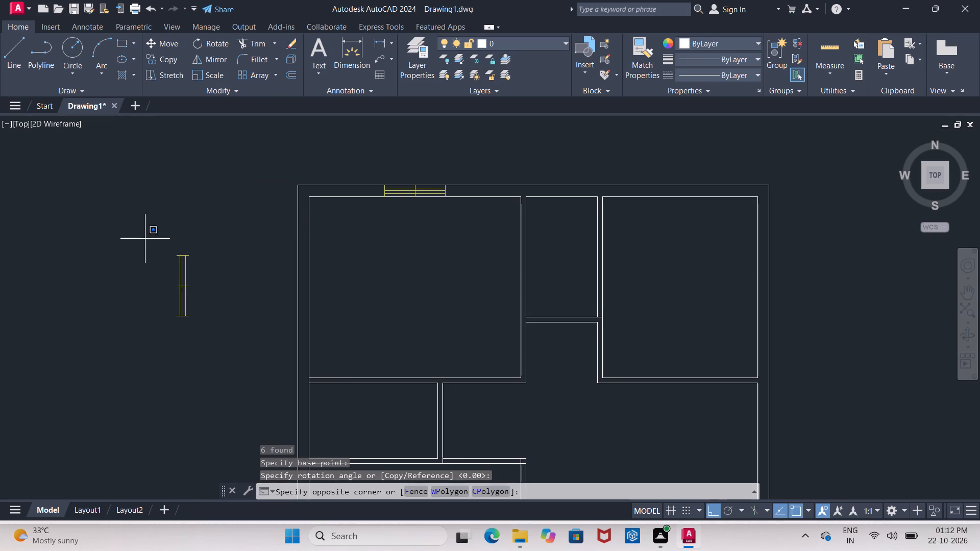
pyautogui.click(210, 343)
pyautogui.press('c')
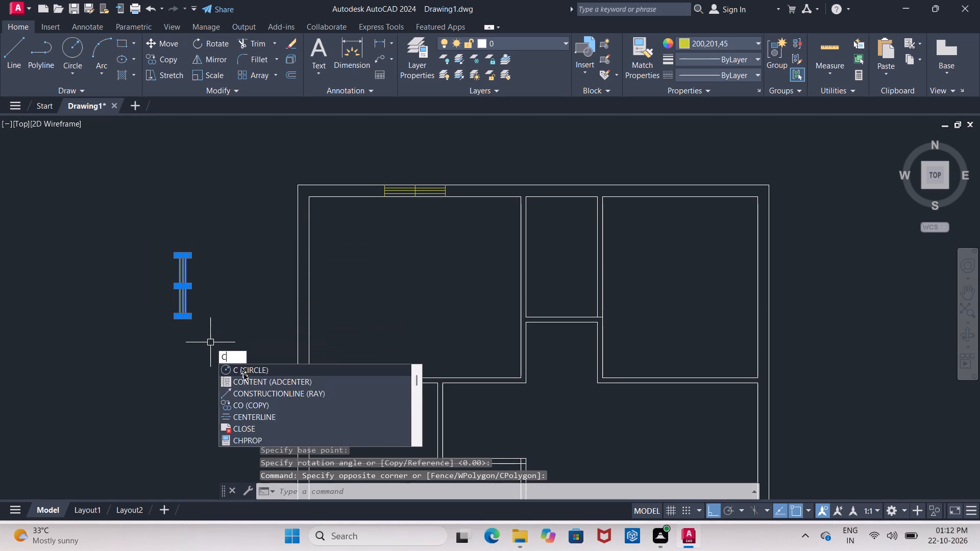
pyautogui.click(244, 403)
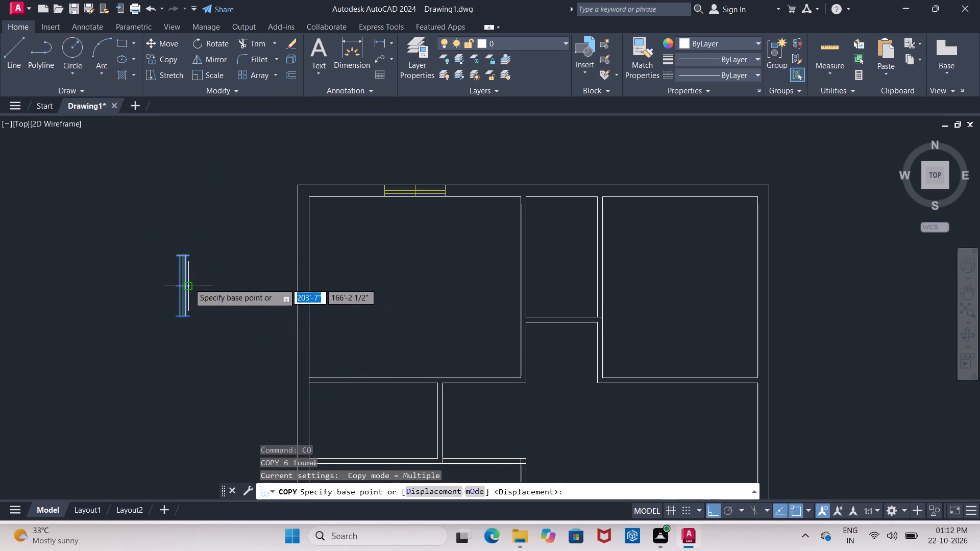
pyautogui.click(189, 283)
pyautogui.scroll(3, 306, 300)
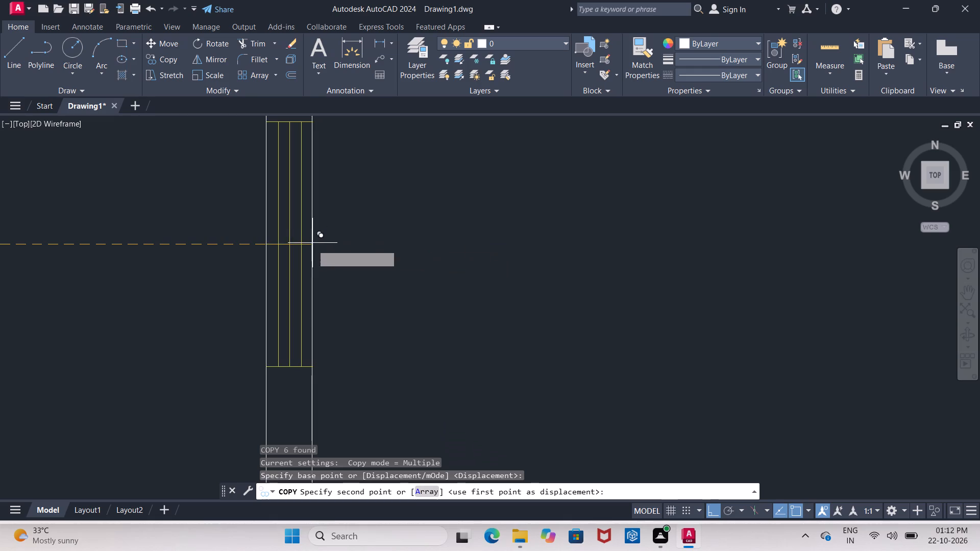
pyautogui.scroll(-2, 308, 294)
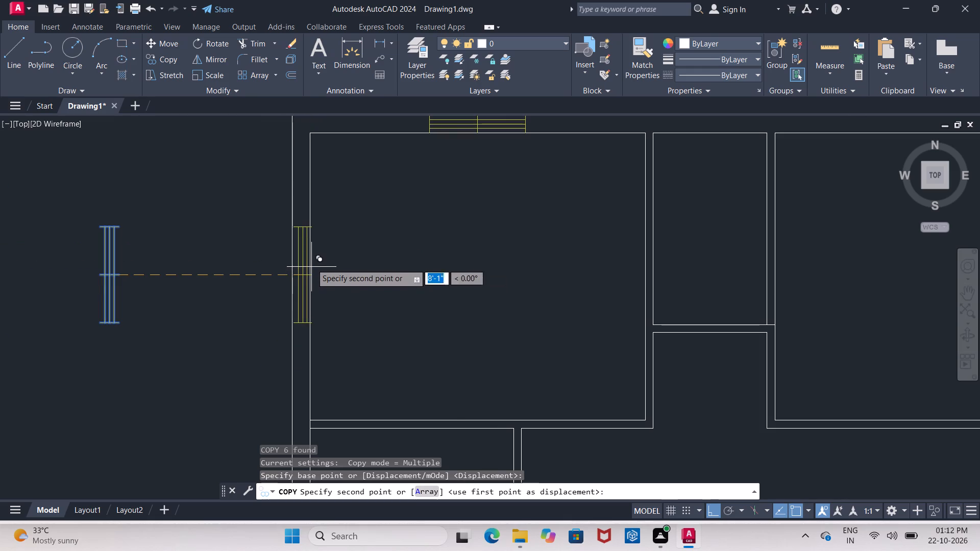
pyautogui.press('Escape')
# Trim the west wall's inner line where the partition south of the northwest room meets it.
pyautogui.scroll(-2, 208, 271)
pyautogui.scroll(1, 249, 374)
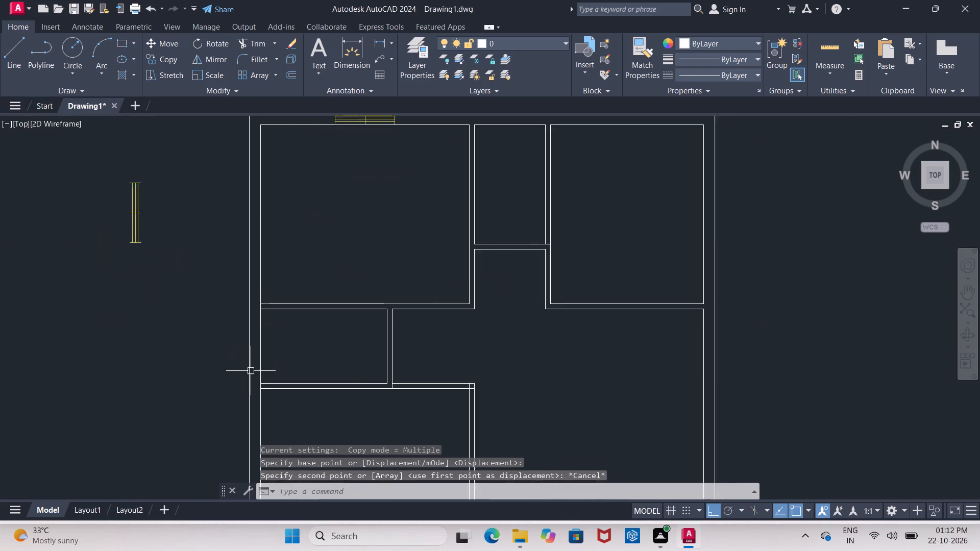
pyautogui.scroll(1, 251, 369)
pyautogui.write('tr')
pyautogui.press('Return')
pyautogui.press('Return')
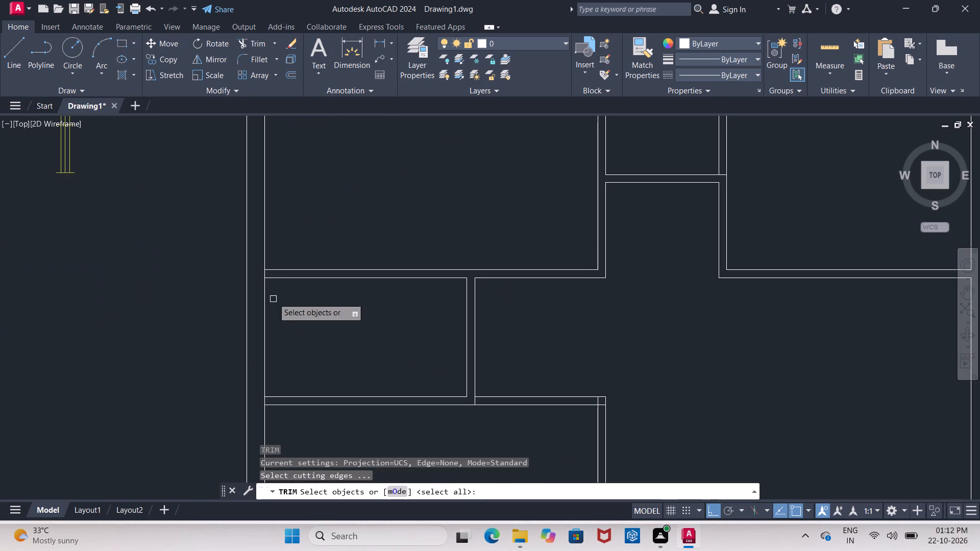
pyautogui.scroll(4, 267, 271)
pyautogui.click(242, 285)
pyautogui.scroll(-1, 304, 231)
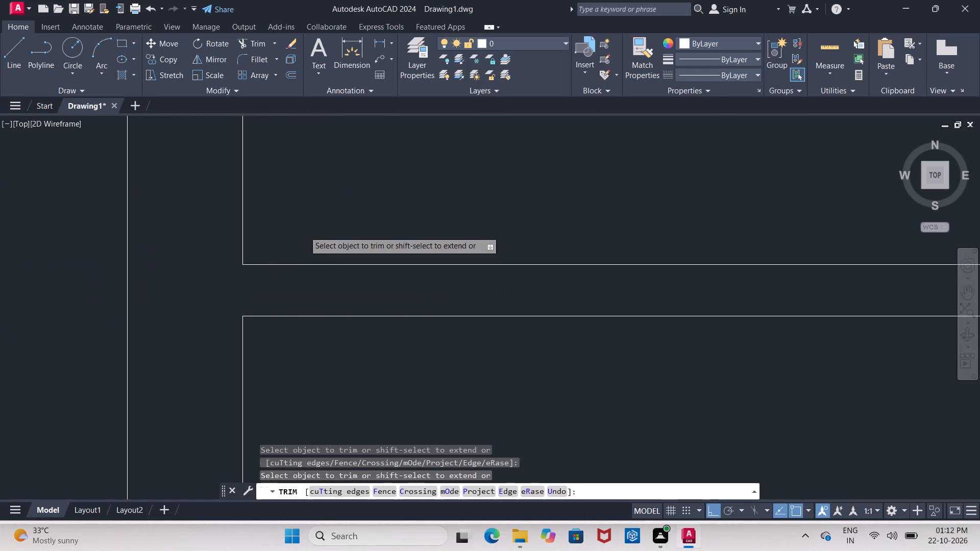
pyautogui.scroll(-2, 304, 231)
pyautogui.press('Escape')
# Copy the vertical window from its midpoint onto the midpoint of the northwest room's inner west wall line.
pyautogui.scroll(-3, 217, 271)
pyautogui.click(140, 189)
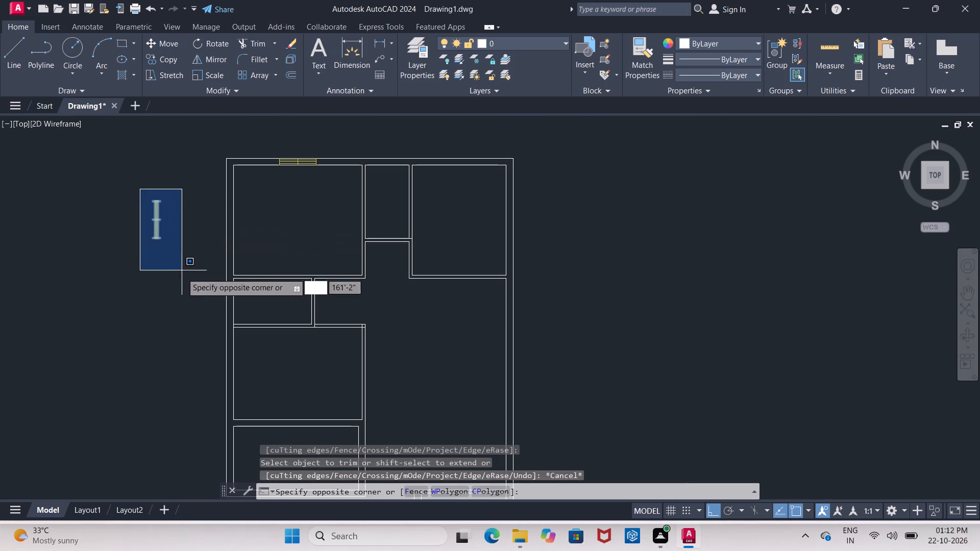
pyautogui.click(182, 276)
pyautogui.press('c')
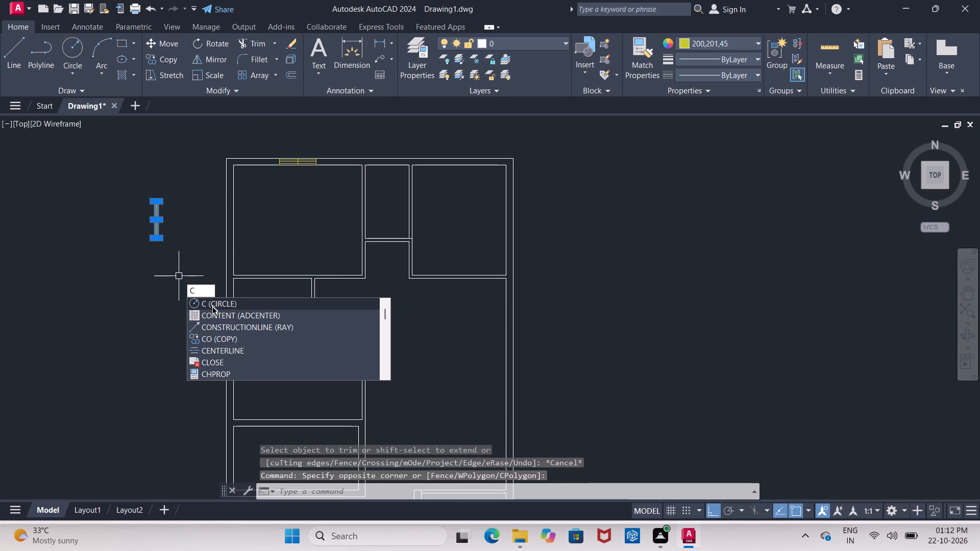
pyautogui.click(209, 339)
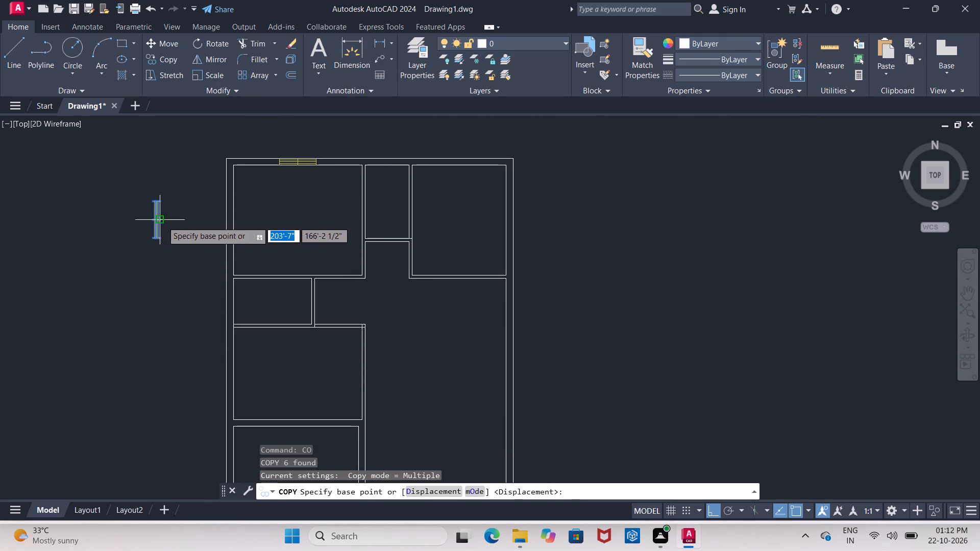
pyautogui.click(162, 221)
pyautogui.scroll(4, 224, 222)
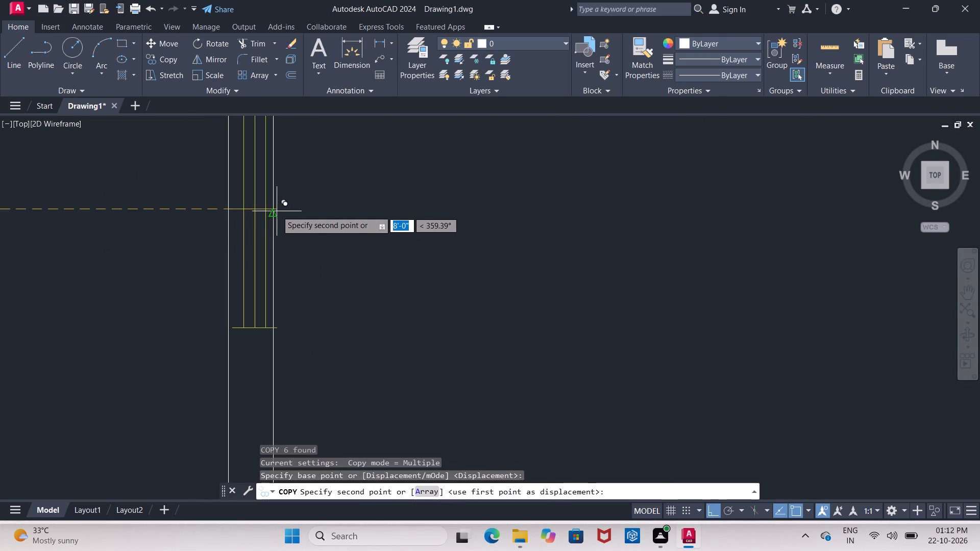
pyautogui.click(273, 211)
# Place another copy of the vertical window inside the northeast room, near its east wall.
pyautogui.scroll(-4, 184, 190)
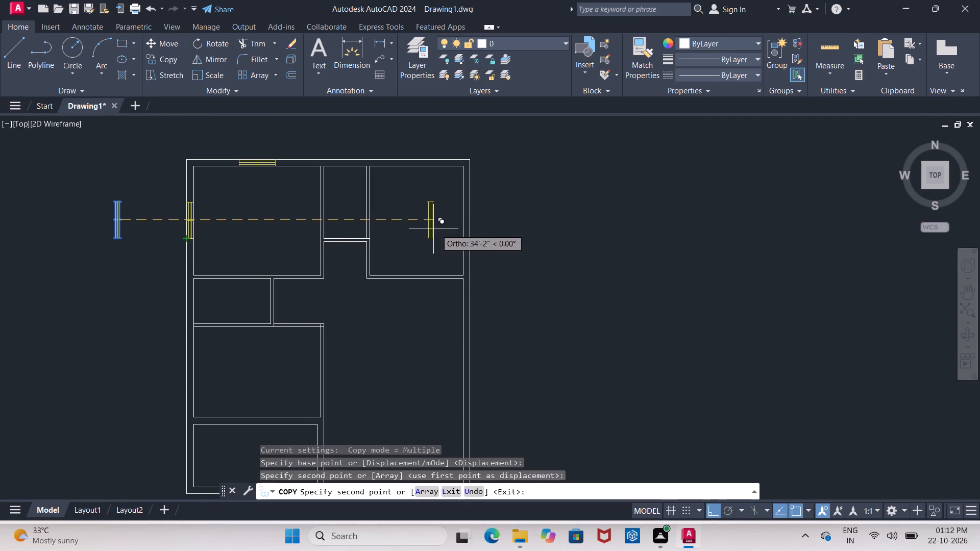
pyautogui.scroll(1, 468, 223)
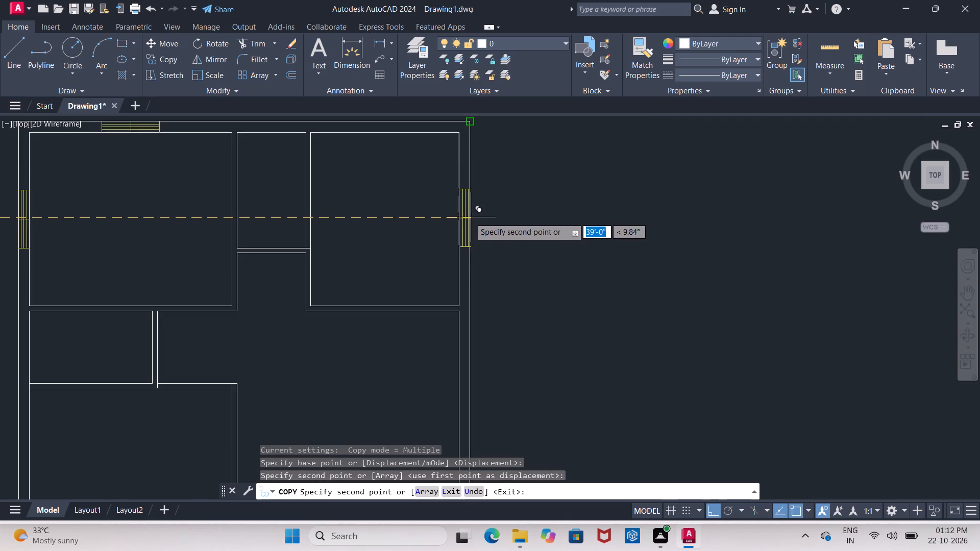
pyautogui.click(429, 213)
pyautogui.press('Escape')
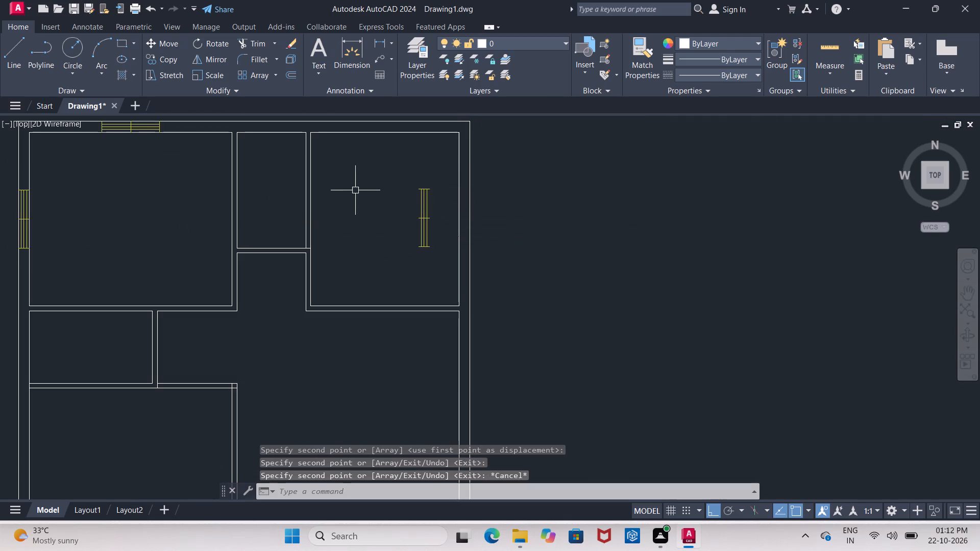
# Move the window copy in the northeast room from its midpoint onto the midpoint of the room's inner east wall line.
pyautogui.click(379, 175)
pyautogui.click(445, 264)
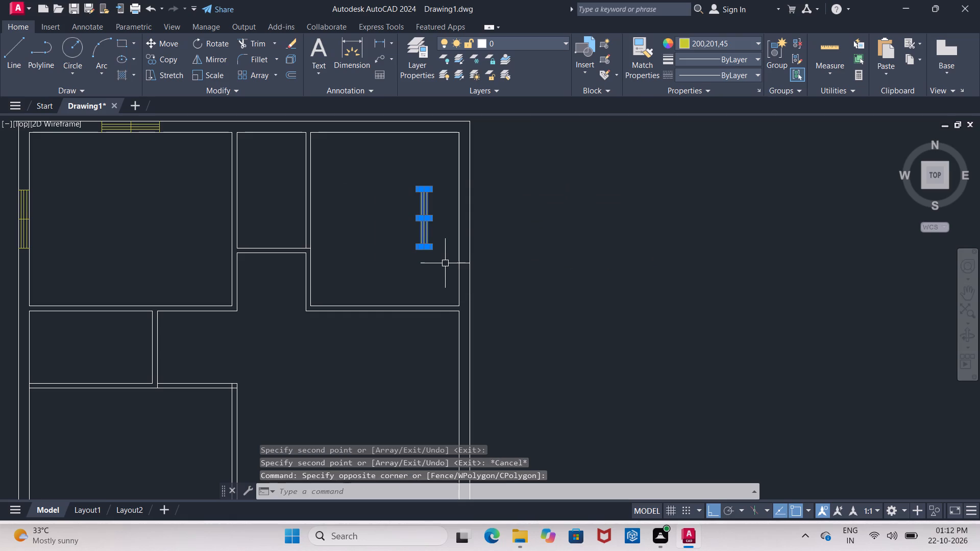
pyautogui.press('m')
pyautogui.click(489, 292)
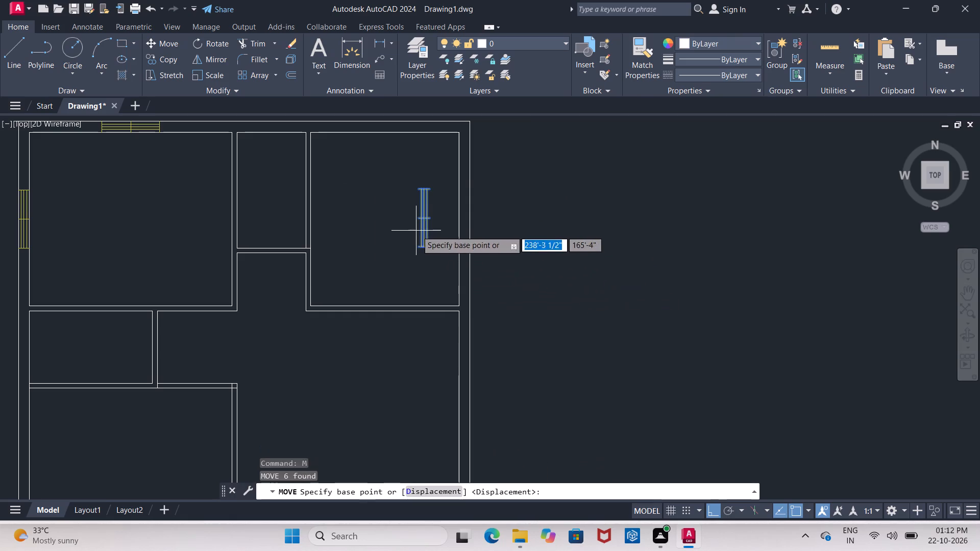
pyautogui.click(417, 220)
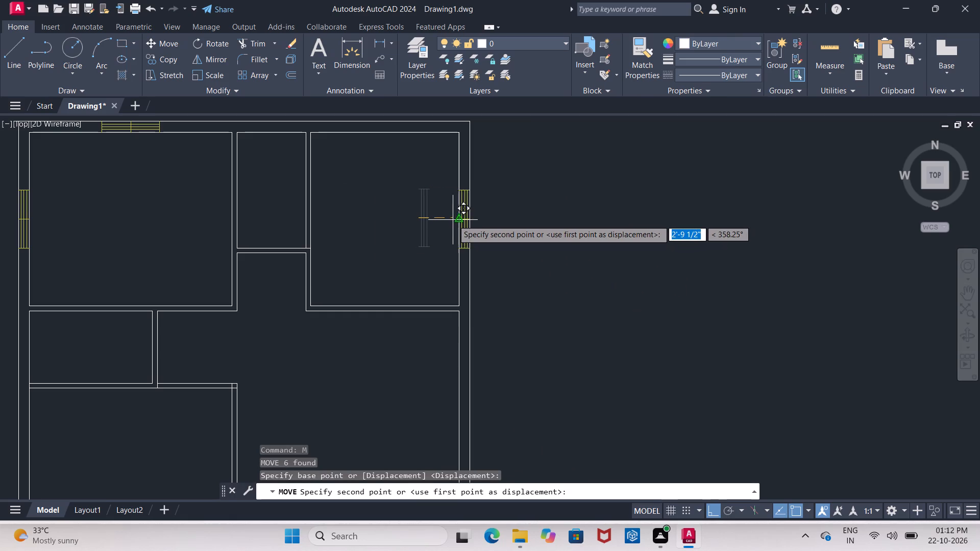
pyautogui.click(455, 220)
# Copy the northwest room's north window from its midpoint onto the midpoint of the northeast room's inner north wall line.
pyautogui.scroll(-2, 378, 212)
pyautogui.scroll(2, 320, 197)
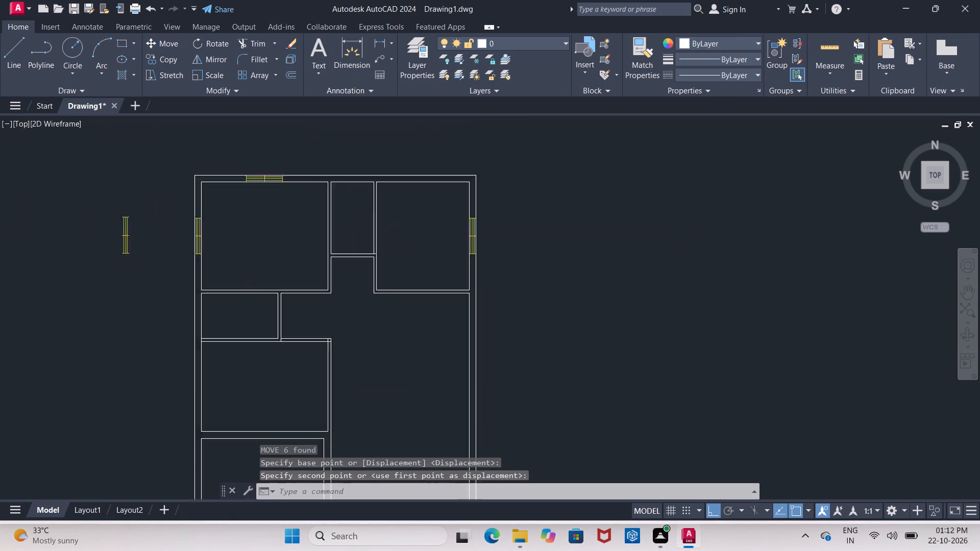
pyautogui.click(182, 145)
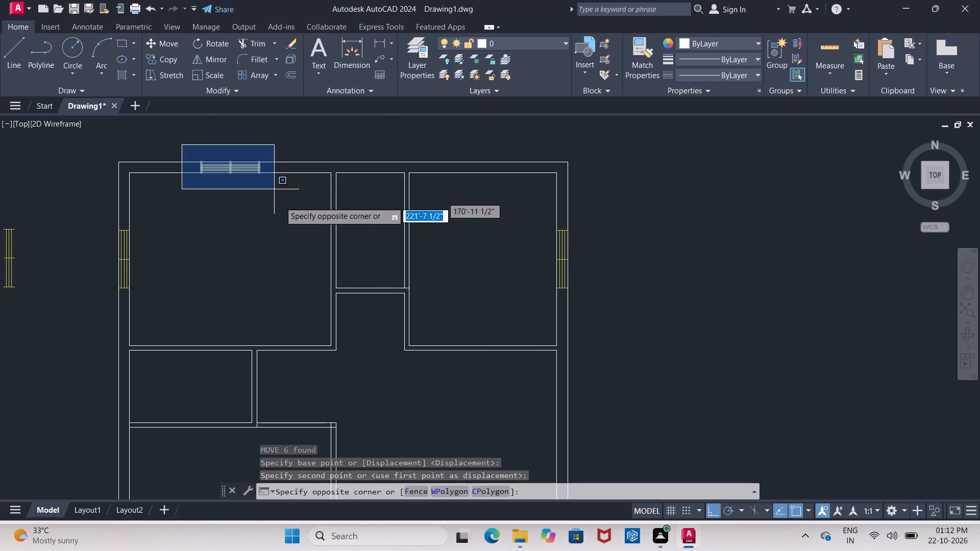
pyautogui.click(280, 202)
pyautogui.press('c')
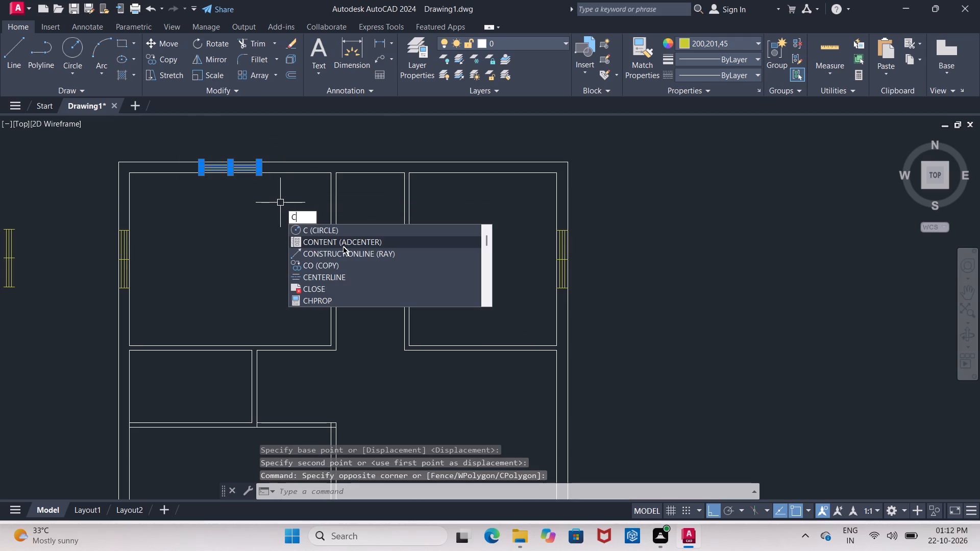
pyautogui.click(323, 265)
pyautogui.click(226, 175)
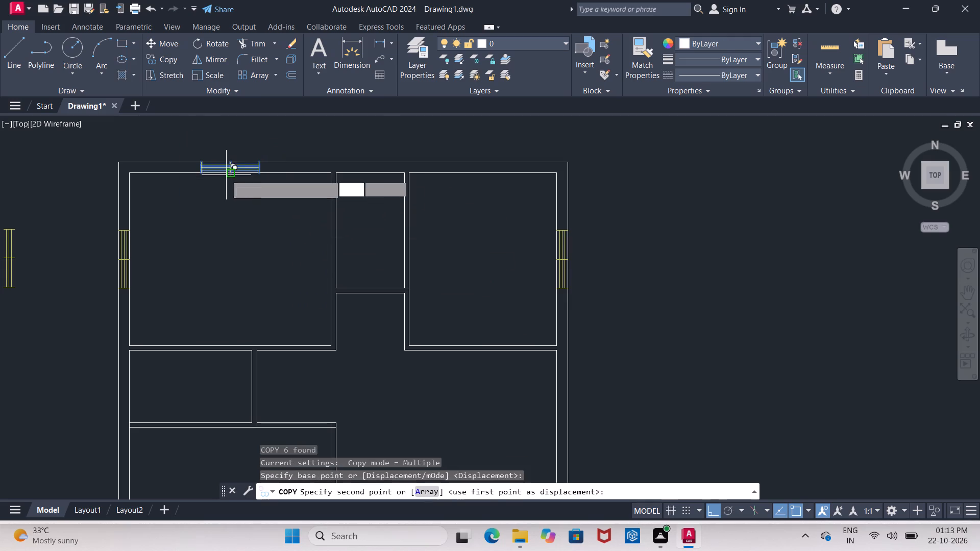
pyautogui.click(484, 176)
pyautogui.press('Escape')
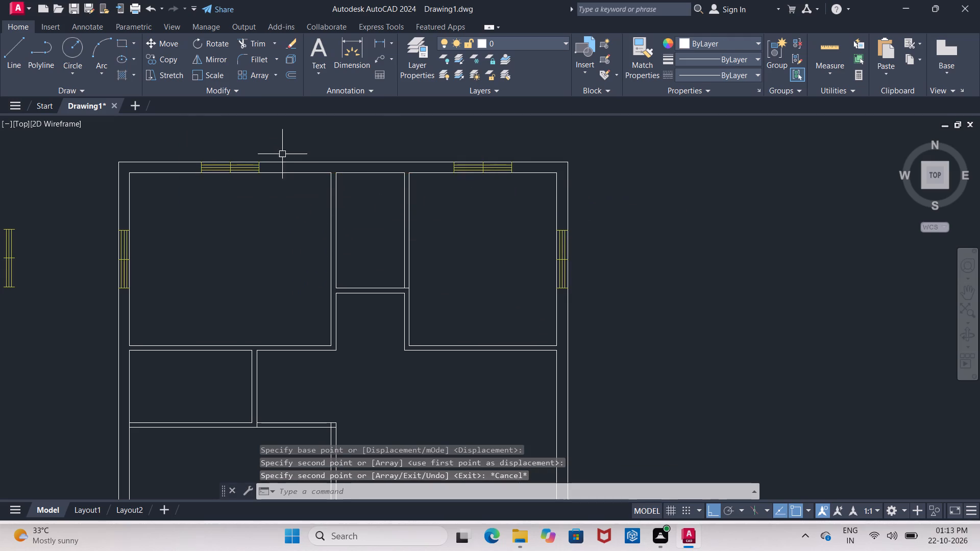
# Draw a vertical line from the midpoint of the small middle room's inner north wall line up past the outer wall line.
pyautogui.scroll(-3, 235, 153)
pyautogui.scroll(2, 243, 196)
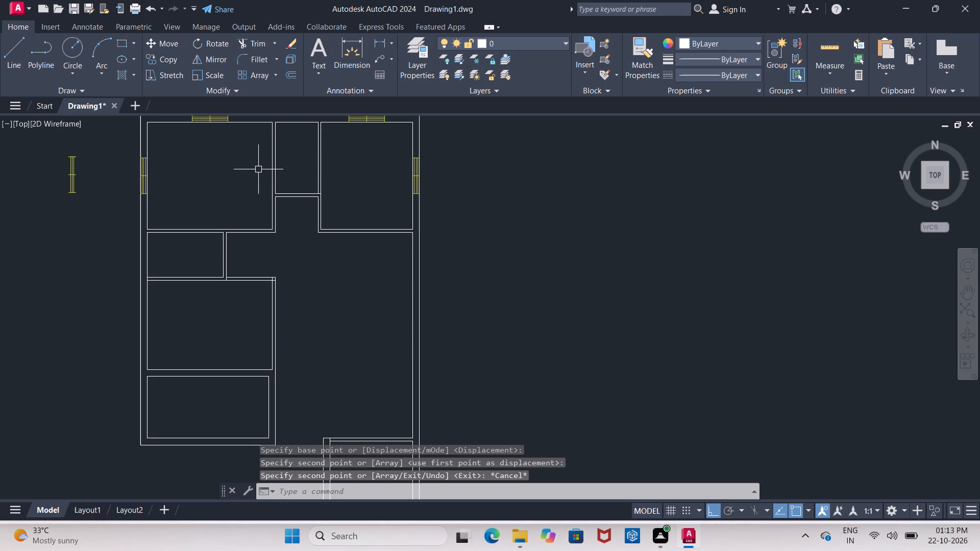
pyautogui.scroll(-1, 249, 195)
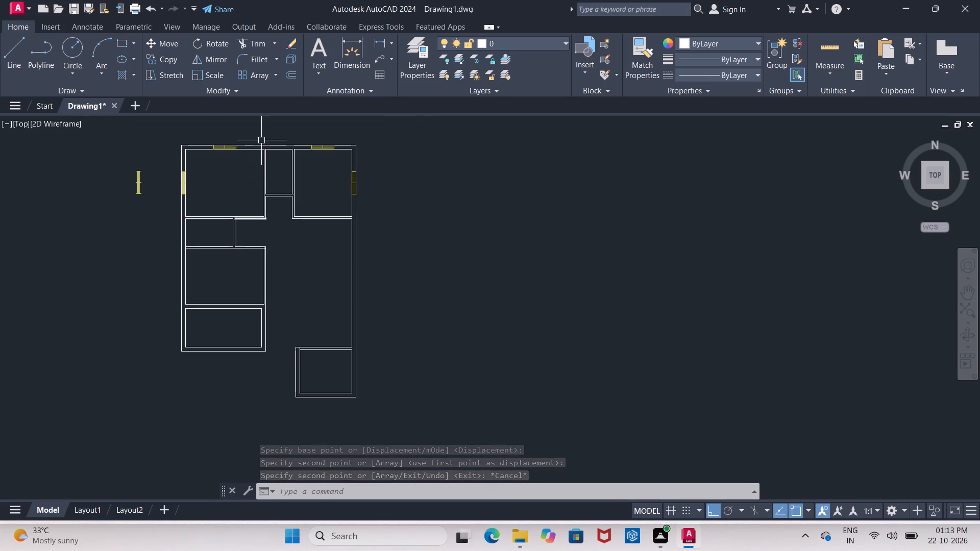
pyautogui.scroll(3, 262, 140)
pyautogui.scroll(1, 311, 158)
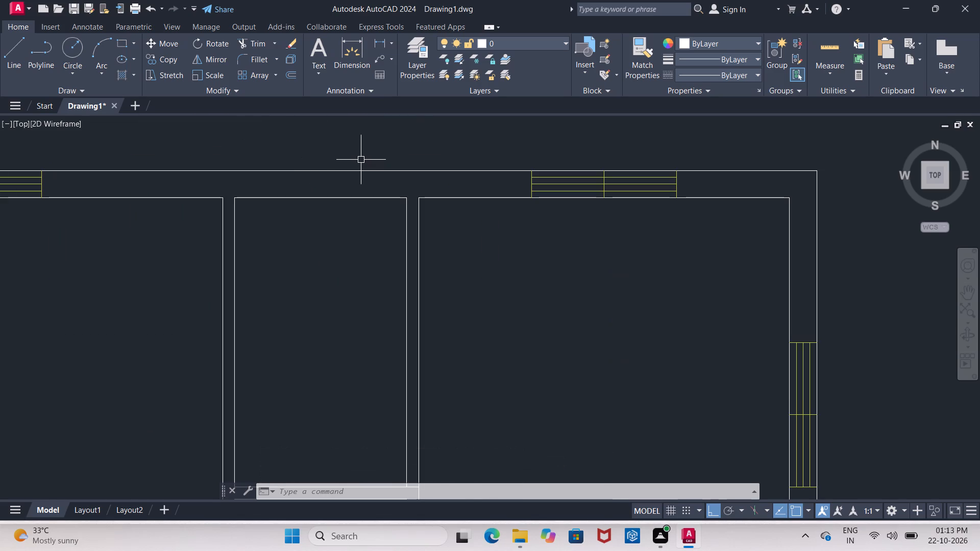
pyautogui.press('l')
pyautogui.press('Return')
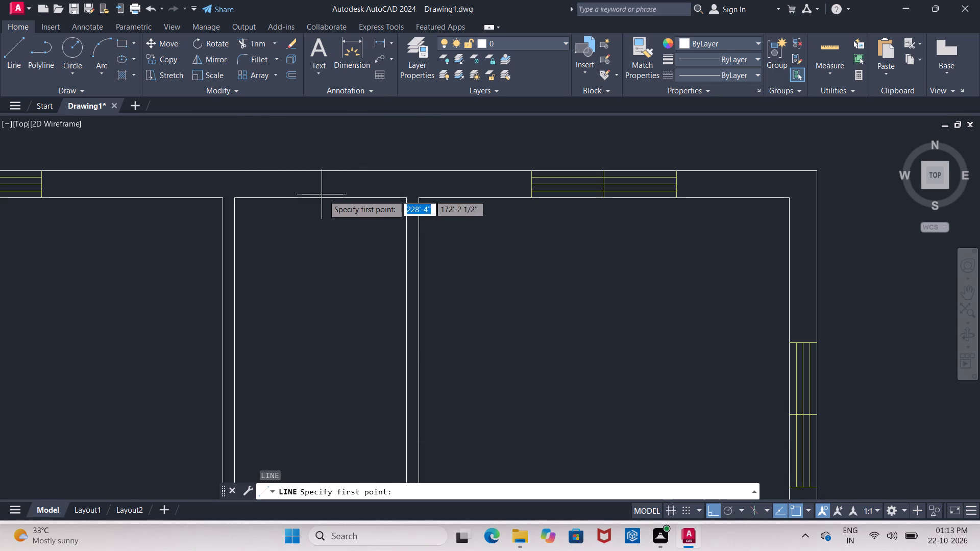
pyautogui.click(320, 197)
pyautogui.click(322, 146)
pyautogui.press('Return')
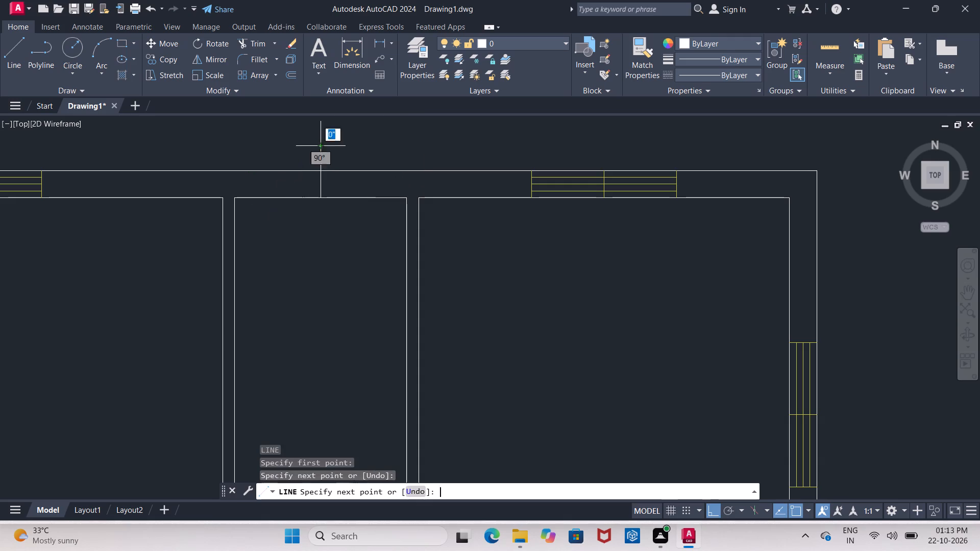
# Trim the part of the new vertical line that extends beyond the outer north wall line.
pyautogui.press('t')
pyautogui.write('rt')
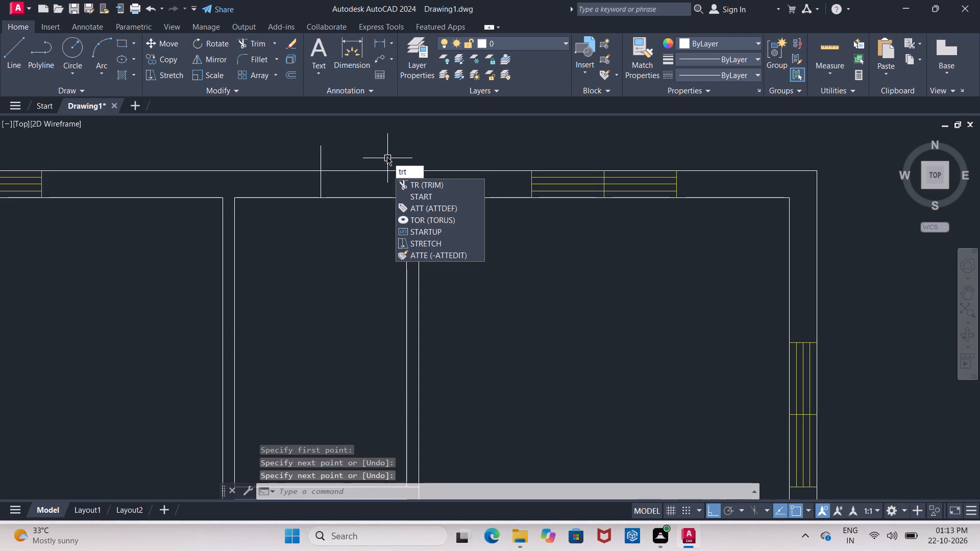
pyautogui.press('BackSpace')
pyautogui.press('Return')
pyautogui.press('Return')
pyautogui.click(325, 149)
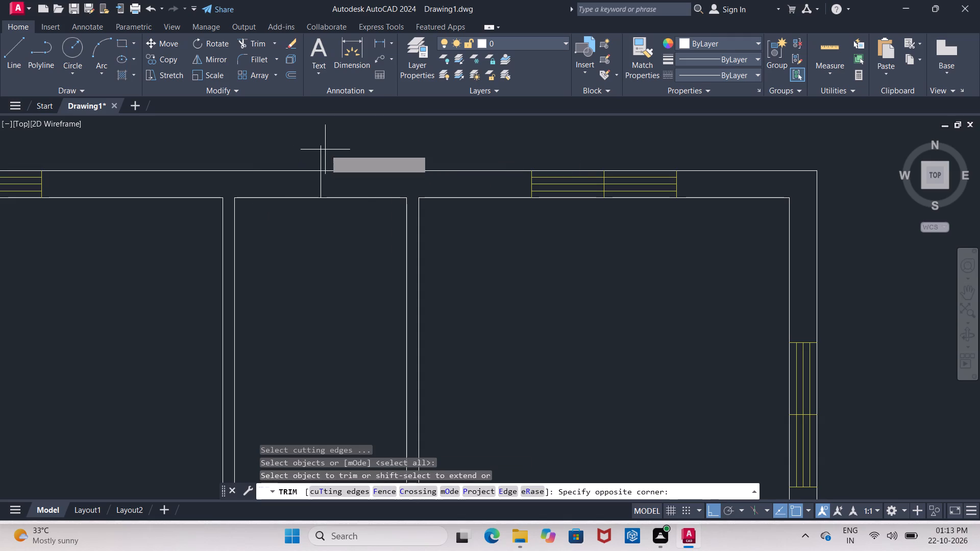
pyautogui.click(313, 151)
pyautogui.press('Escape')
# Offset the vertical line across the small middle room's north wall by 1' to both sides.
pyautogui.press('o')
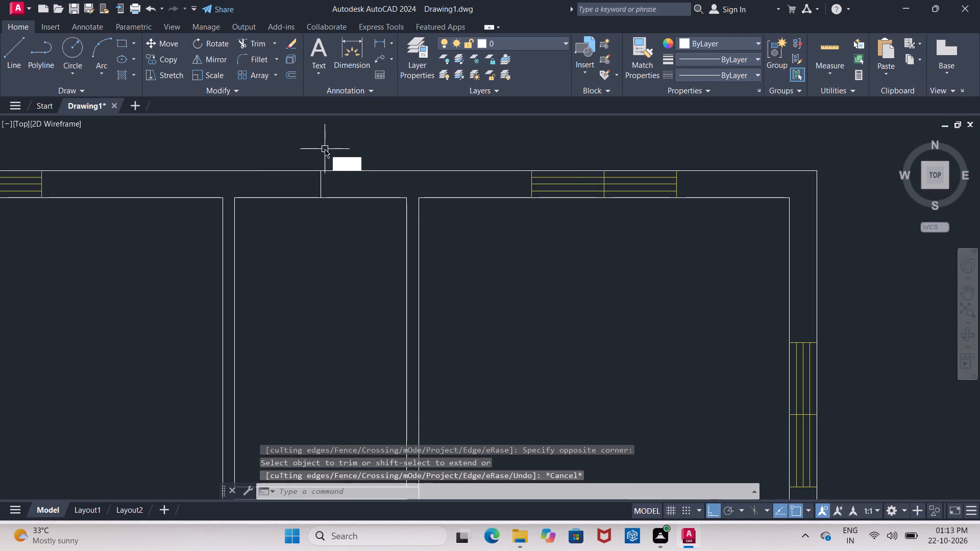
pyautogui.press('Return')
pyautogui.press('1')
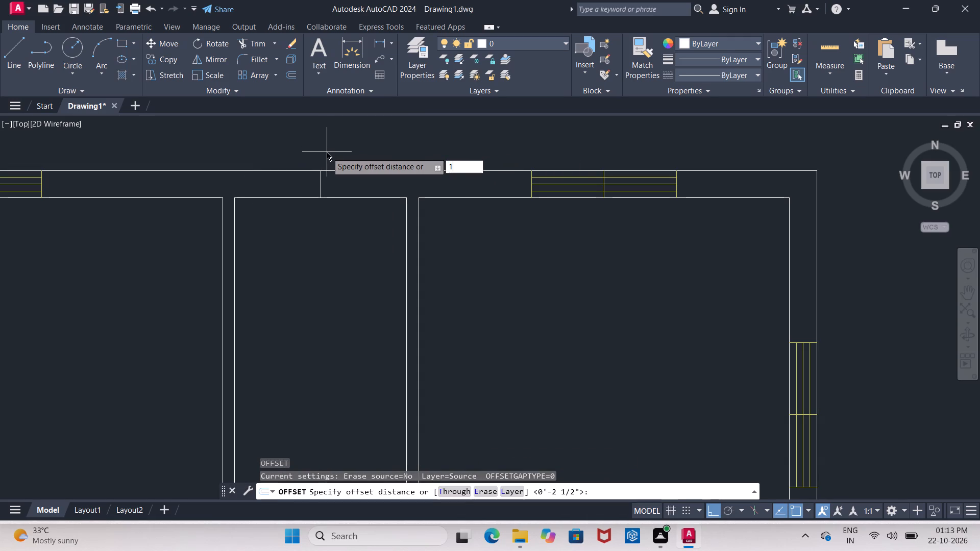
pyautogui.press("'")
pyautogui.press('Return')
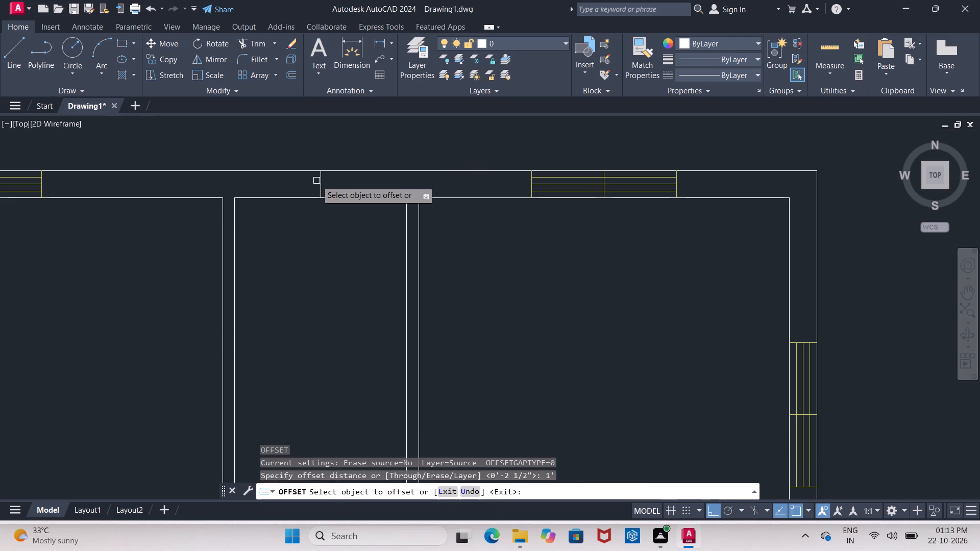
pyautogui.click(322, 184)
pyautogui.click(349, 177)
pyautogui.click(320, 186)
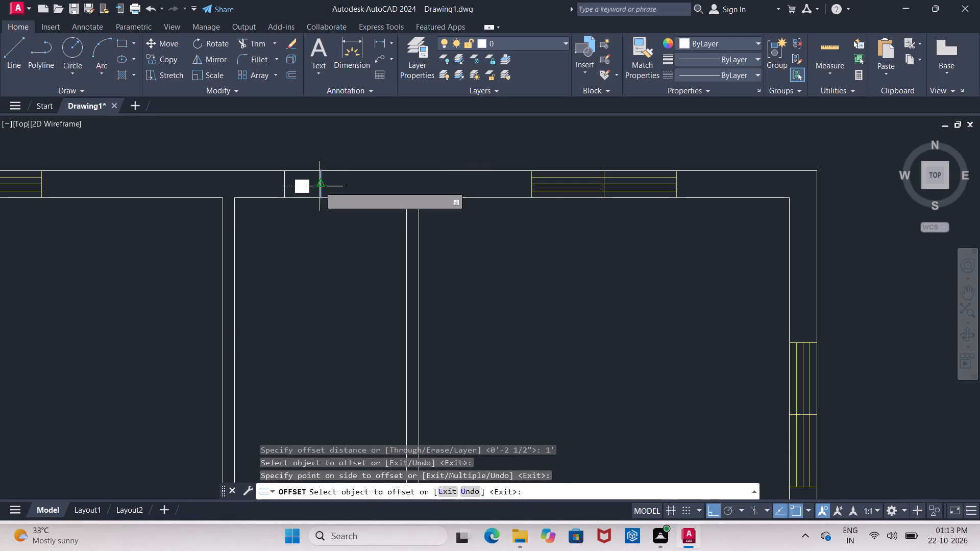
pyautogui.click(367, 189)
pyautogui.press('Escape')
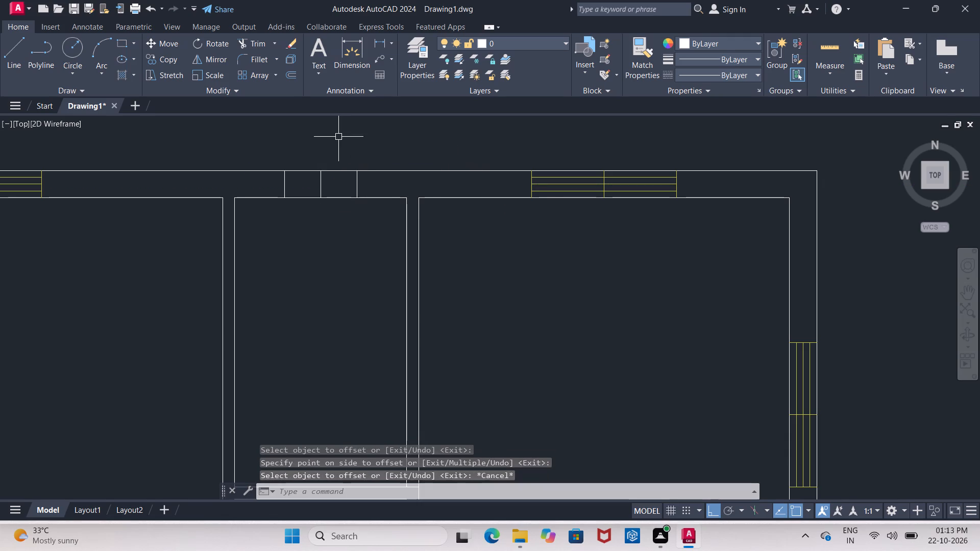
# Offset the small middle room's inner north wall line outward three times in succession, spaced 2.25" apart.
pyautogui.press('o')
pyautogui.press('Return')
pyautogui.write('2.')
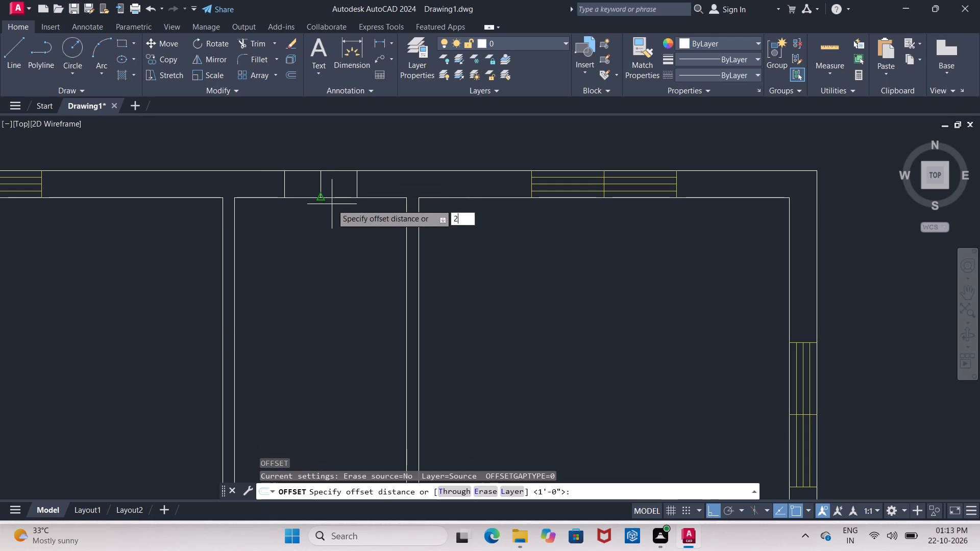
pyautogui.write('25"')
pyautogui.press('Return')
pyautogui.click(336, 199)
pyautogui.click(337, 186)
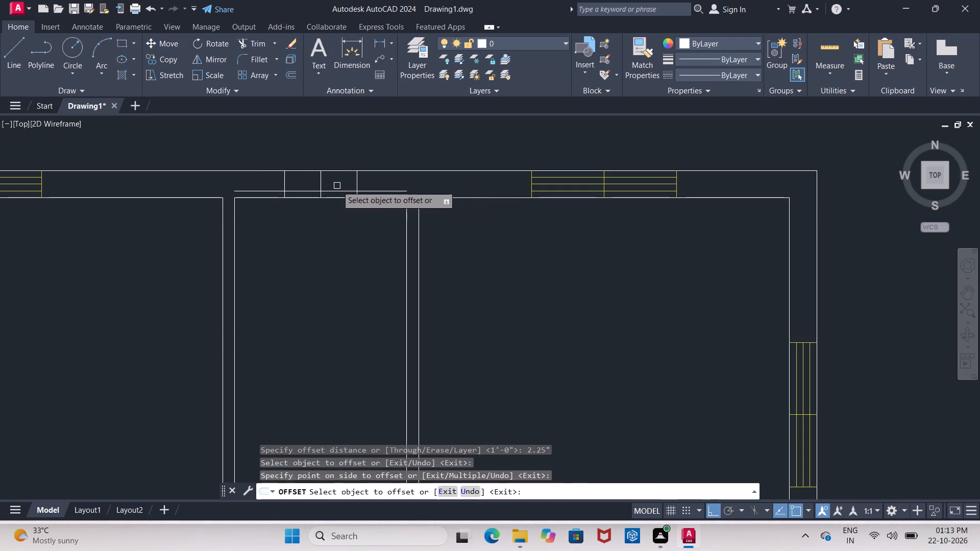
pyautogui.click(337, 190)
pyautogui.click(341, 172)
pyautogui.click(343, 183)
pyautogui.click(343, 176)
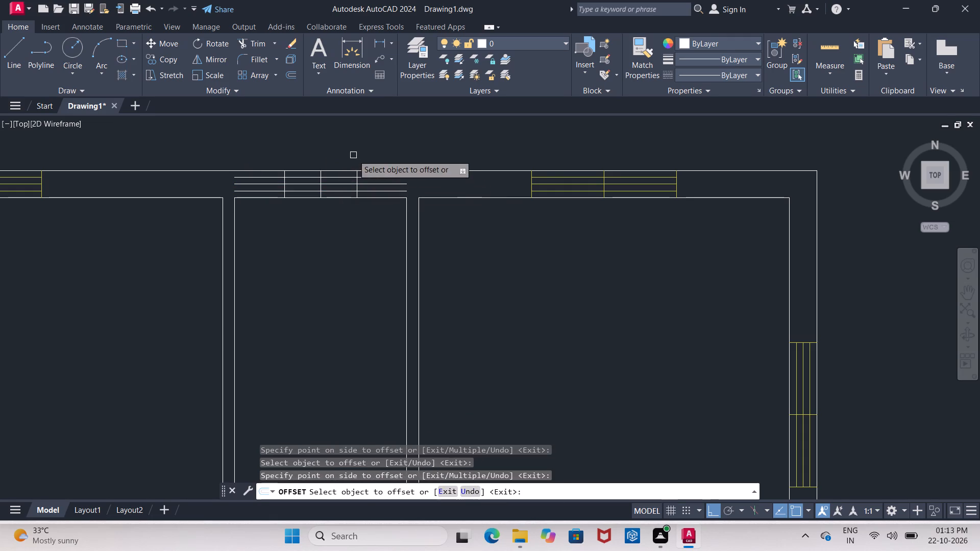
pyautogui.press('Escape')
# Trim the three offset lines outside the two end lines of the small middle room's north window.
pyautogui.write('tr')
pyautogui.press('Return')
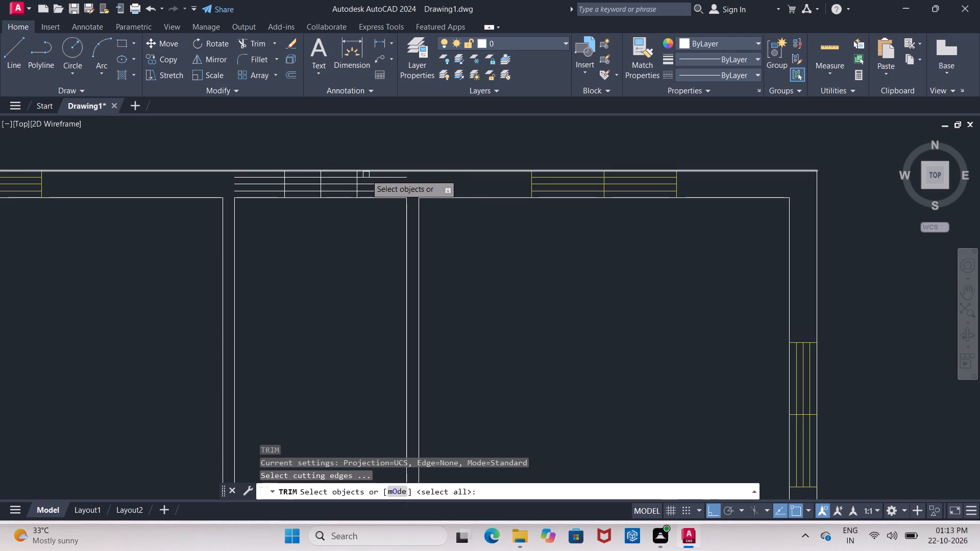
pyautogui.scroll(2, 375, 170)
pyautogui.click(377, 180)
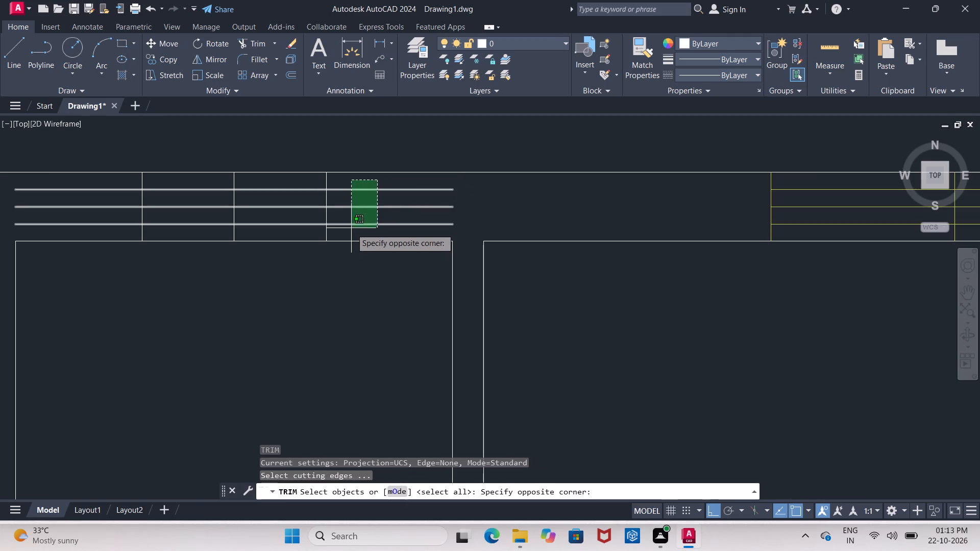
pyautogui.press('Escape')
pyautogui.write('tr')
pyautogui.press('Return')
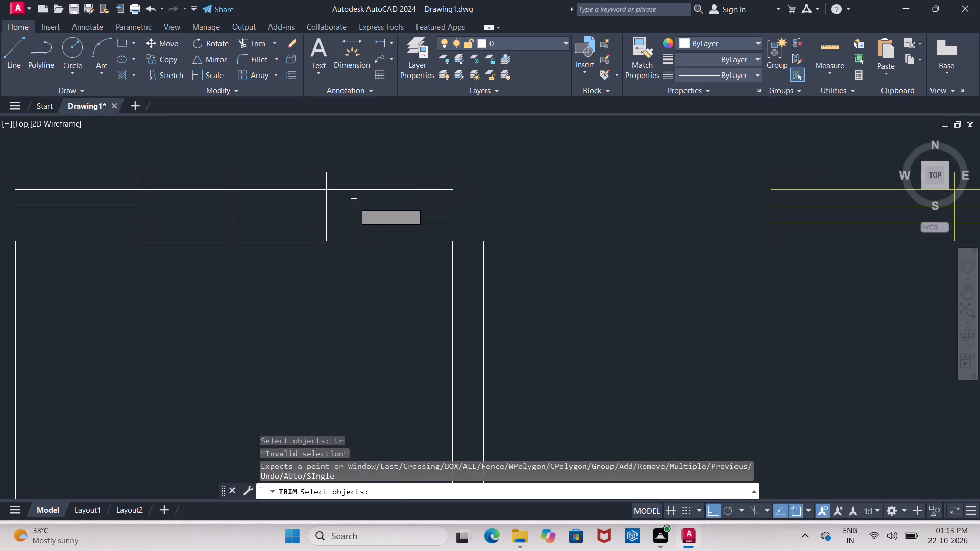
pyautogui.press('Return')
pyautogui.click(368, 183)
pyautogui.click(354, 229)
pyautogui.click(107, 176)
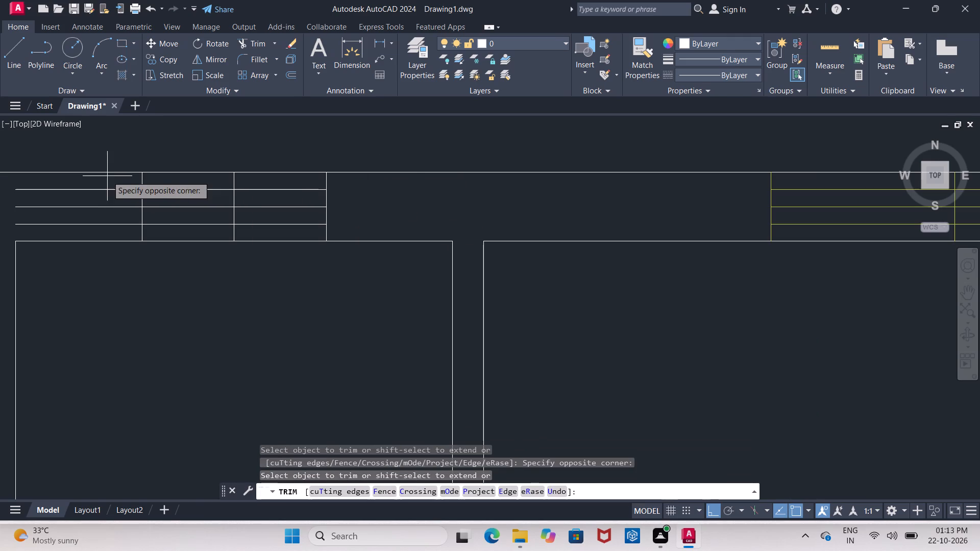
pyautogui.click(69, 229)
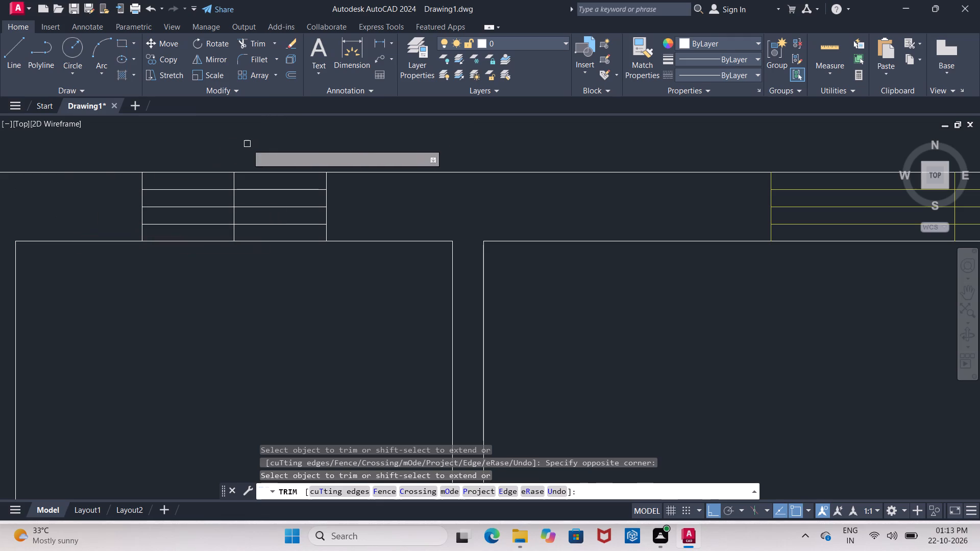
pyautogui.press('Escape')
pyautogui.click(116, 139)
pyautogui.press('Escape')
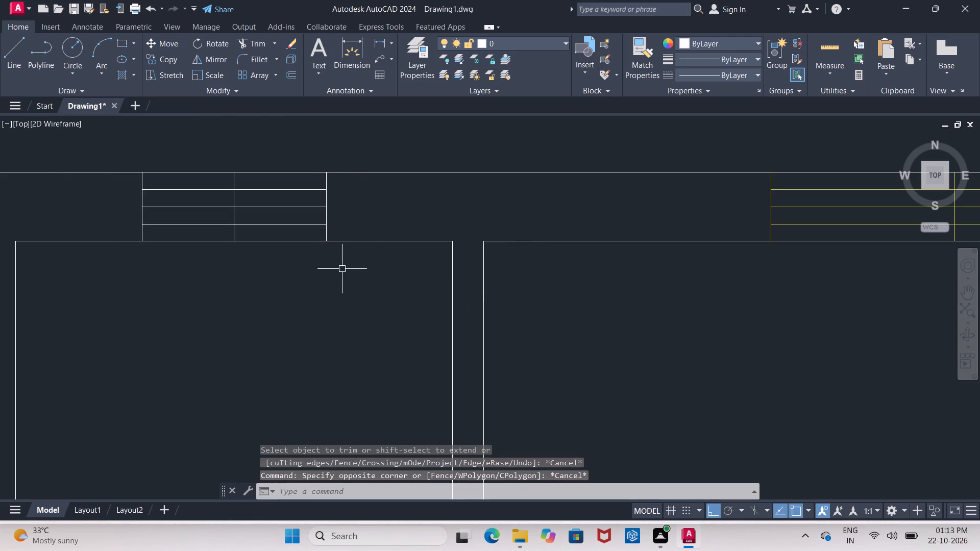
# Erase the centre lines across the five windows placed in the plan's north, east and west outer walls.
pyautogui.scroll(-2, 386, 266)
pyautogui.press('Escape')
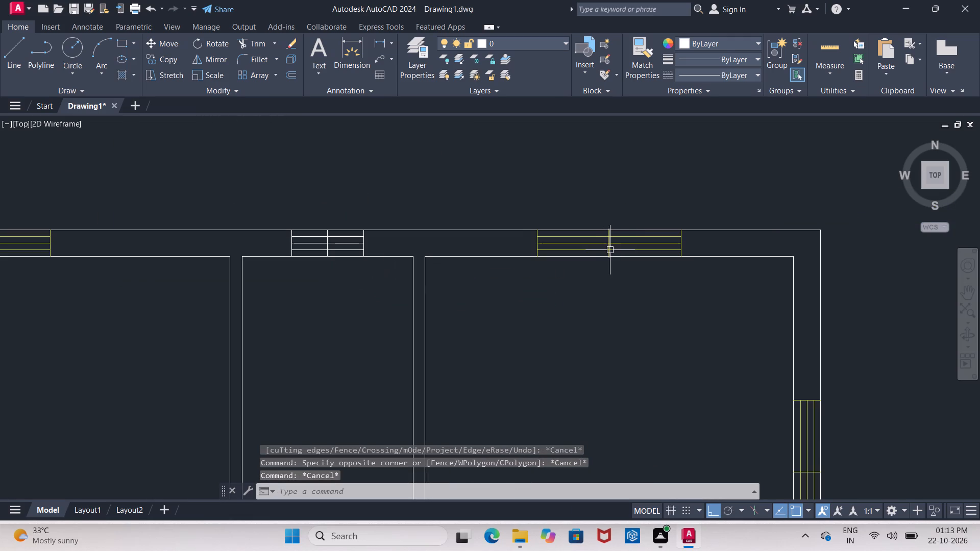
pyautogui.press('Escape')
pyautogui.scroll(2, 609, 234)
pyautogui.click(605, 231)
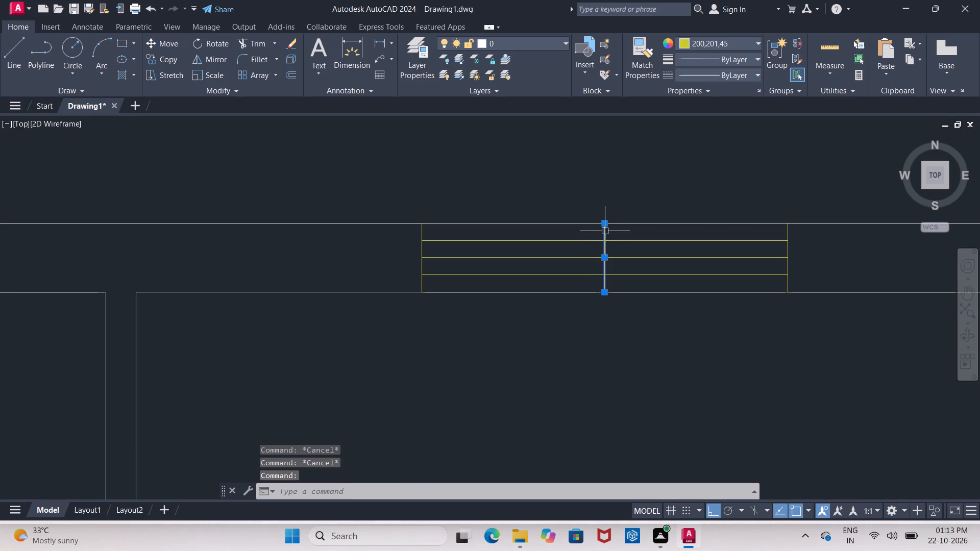
pyautogui.scroll(-3, 503, 210)
pyautogui.scroll(2, 106, 229)
pyautogui.click(205, 219)
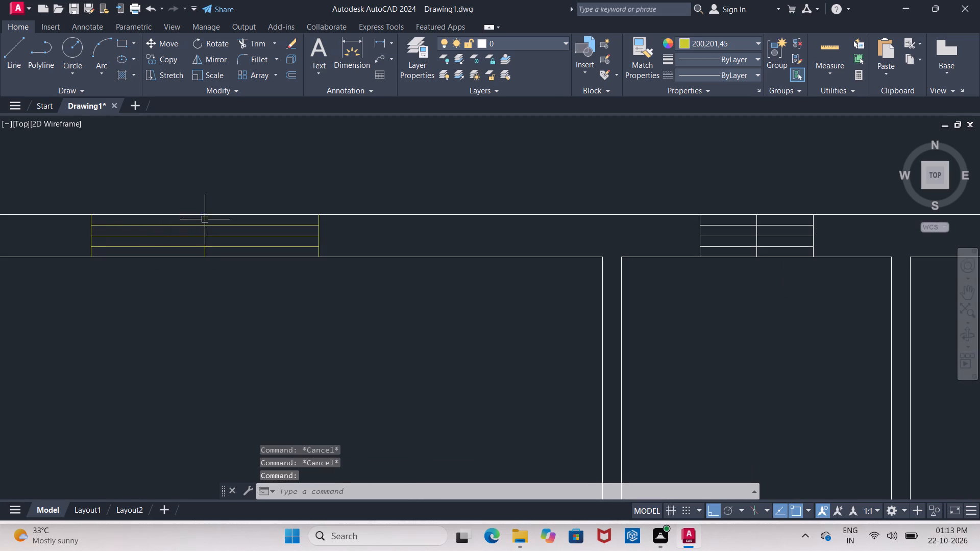
pyautogui.scroll(-4, 192, 191)
pyautogui.scroll(4, 134, 261)
pyautogui.scroll(2, 137, 205)
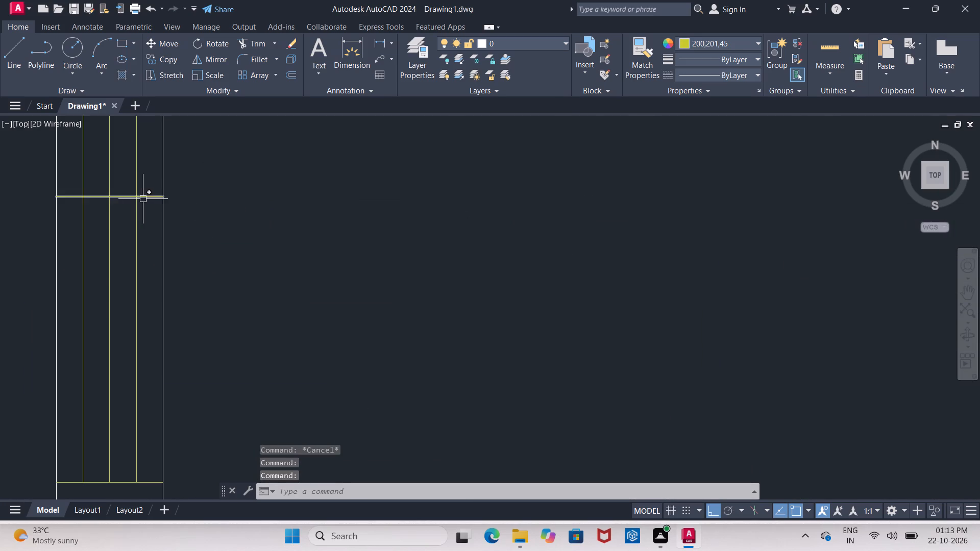
pyautogui.click(144, 199)
pyautogui.scroll(-5, 90, 219)
pyautogui.scroll(4, 488, 232)
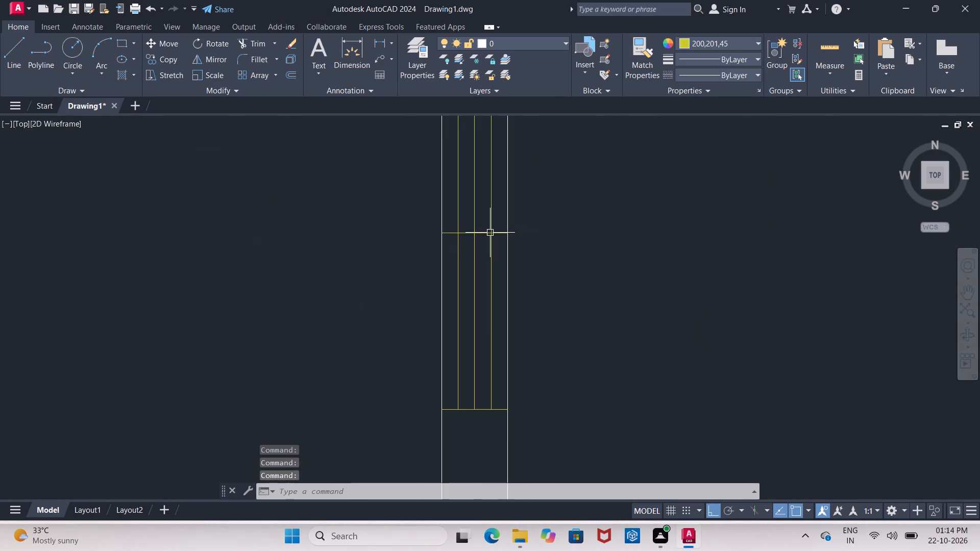
pyautogui.click(496, 233)
pyautogui.scroll(-5, 311, 244)
pyautogui.scroll(5, 216, 210)
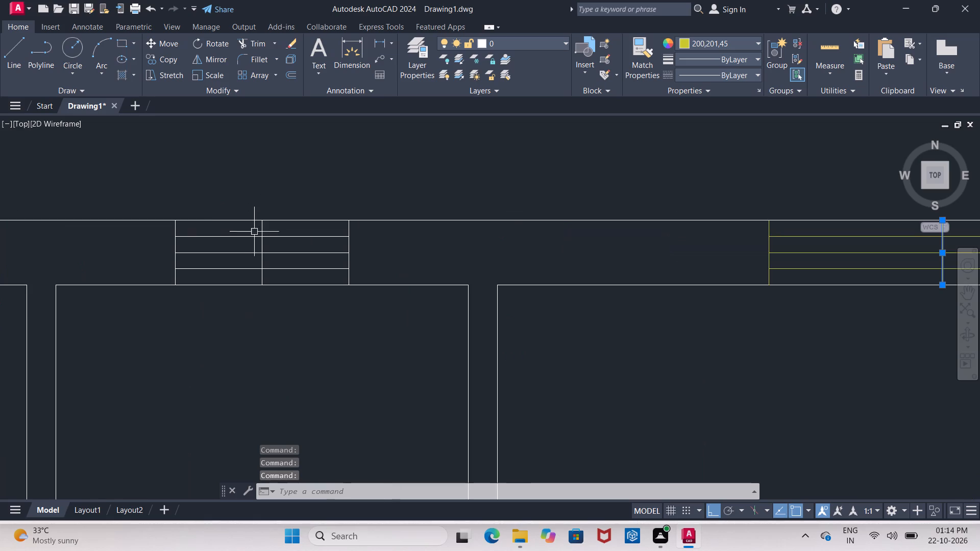
pyautogui.click(260, 230)
pyautogui.press('Delete')
pyautogui.scroll(-1, 295, 191)
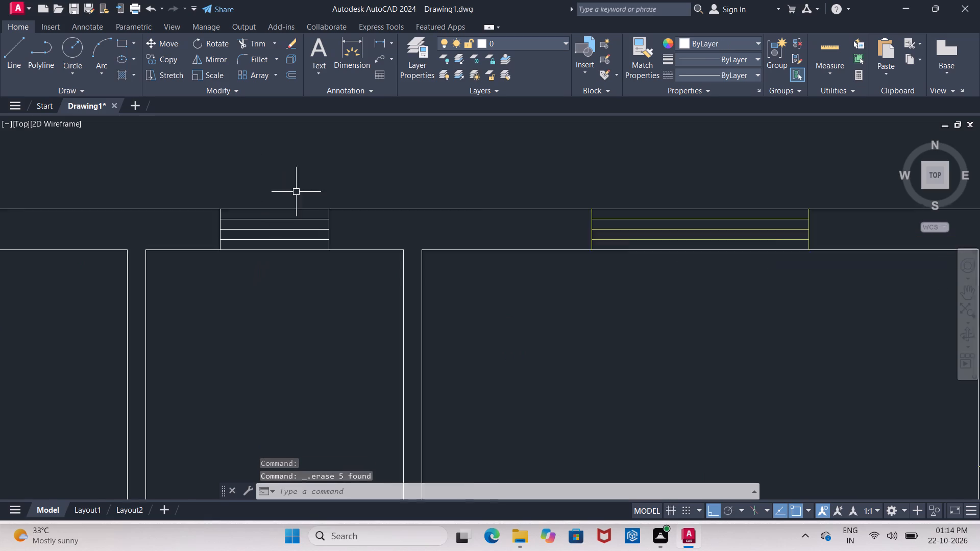
# Change the colour of all lines of the small middle room's north window to yellow 200,201,45.
pyautogui.scroll(-2, 299, 194)
pyautogui.scroll(3, 292, 222)
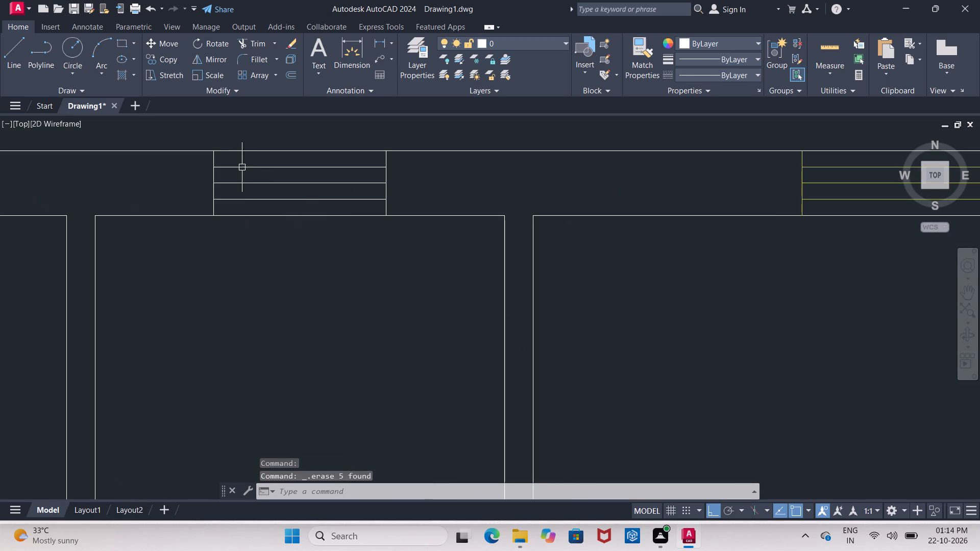
pyautogui.click(190, 136)
pyautogui.click(447, 302)
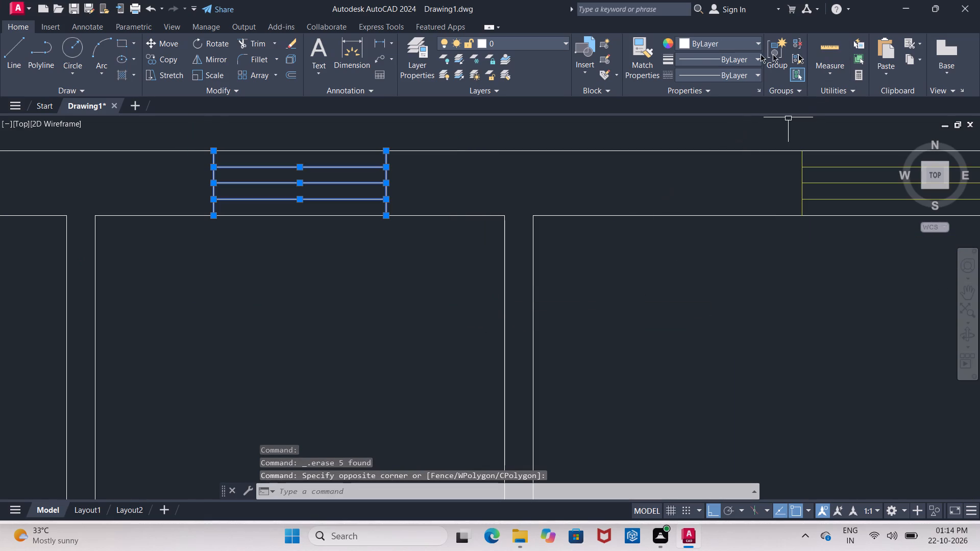
pyautogui.click(761, 45)
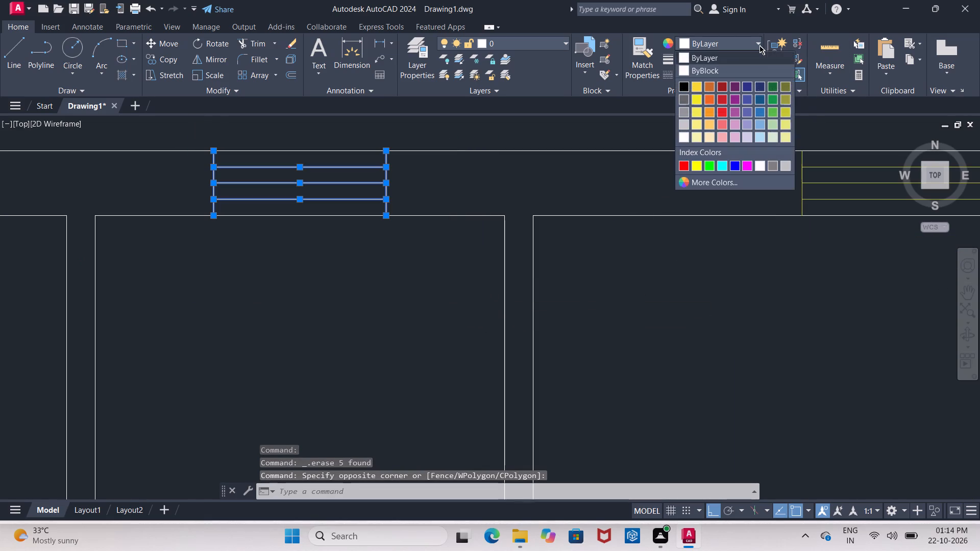
pyautogui.click(781, 112)
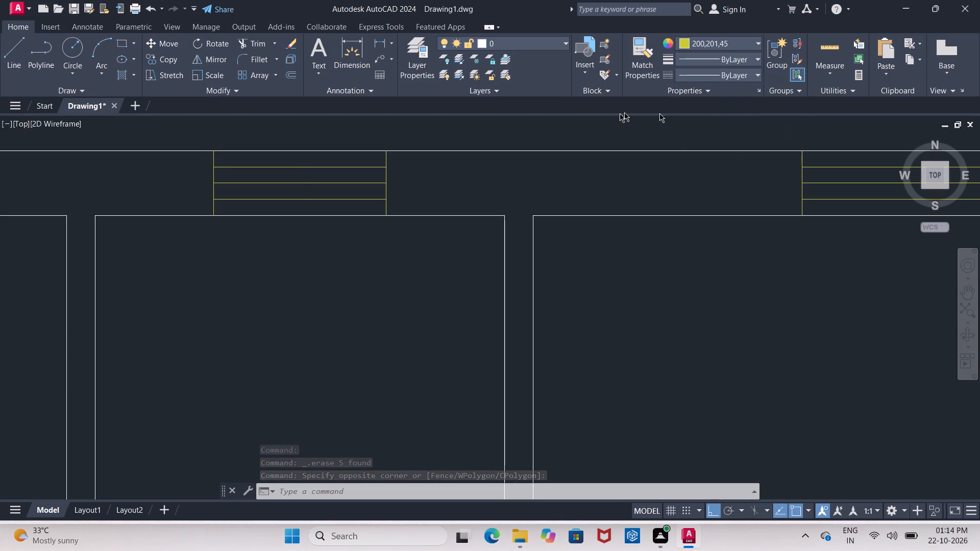
pyautogui.press('Escape')
# Stretch the lower end of the small middle north room's east wall line down to the wall corner just below.
pyautogui.scroll(-5, 474, 187)
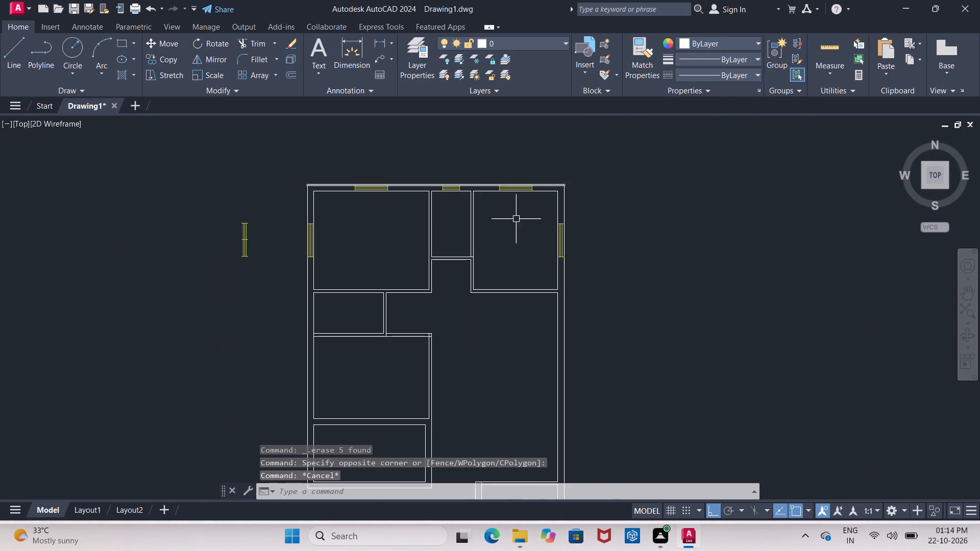
pyautogui.scroll(2, 524, 224)
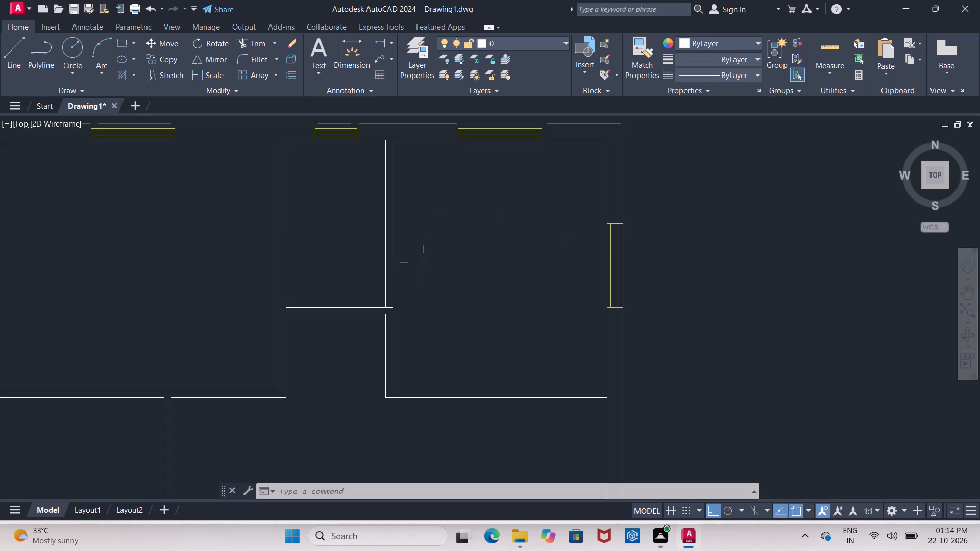
pyautogui.scroll(-1, 365, 336)
pyautogui.scroll(3, 365, 336)
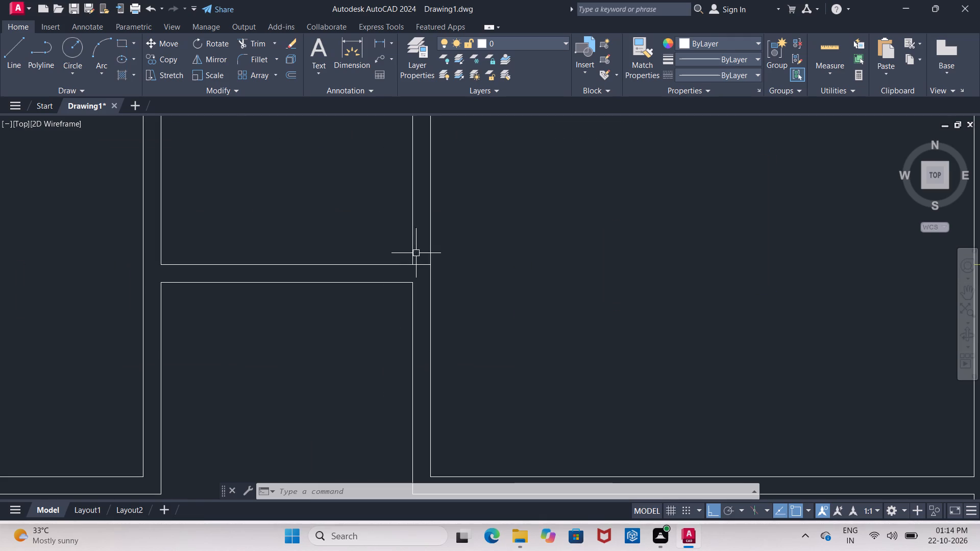
pyautogui.click(409, 253)
pyautogui.click(373, 246)
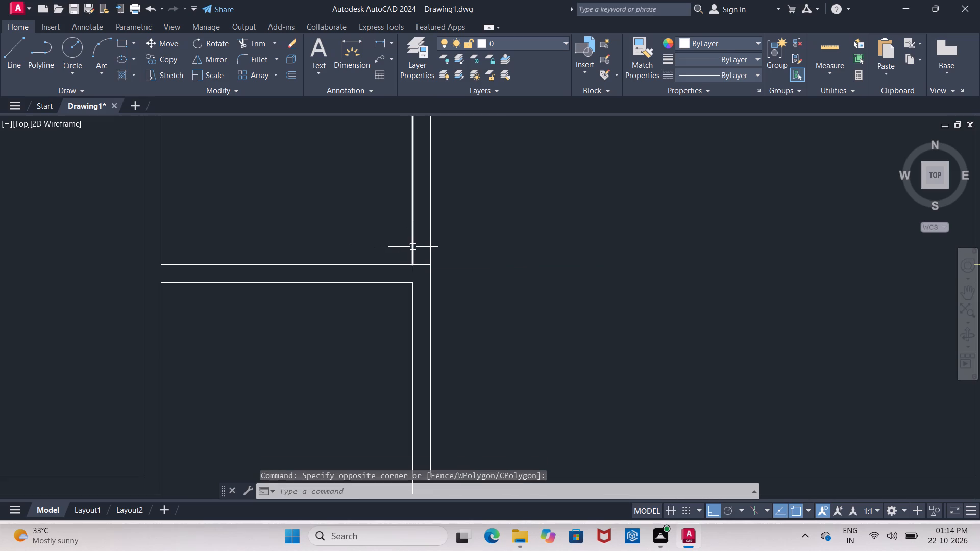
pyautogui.click(414, 246)
pyautogui.click(410, 264)
pyautogui.click(405, 284)
pyautogui.press('Escape')
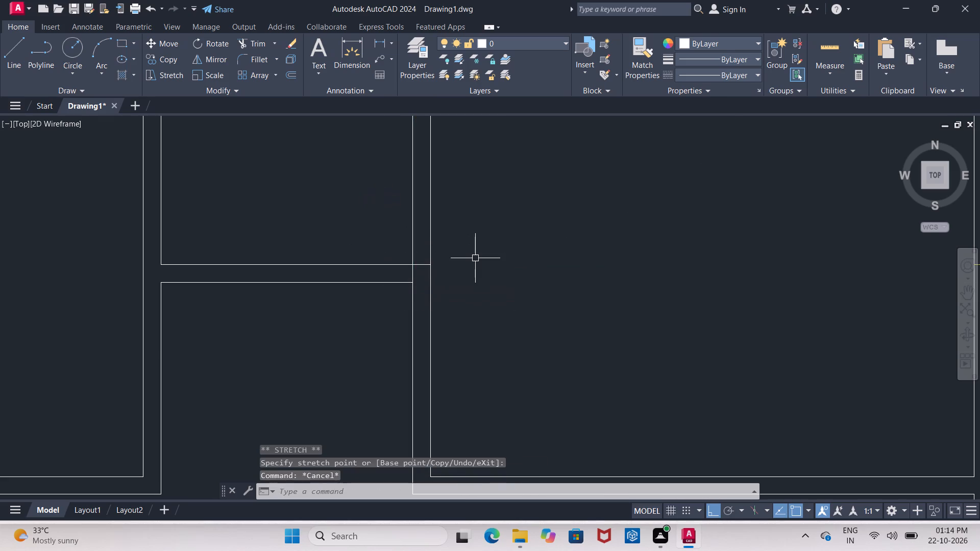
# Draw a horizontal line from the midpoint of the large open room's inner east wall line outward past the outer wall line.
pyautogui.scroll(-5, 471, 249)
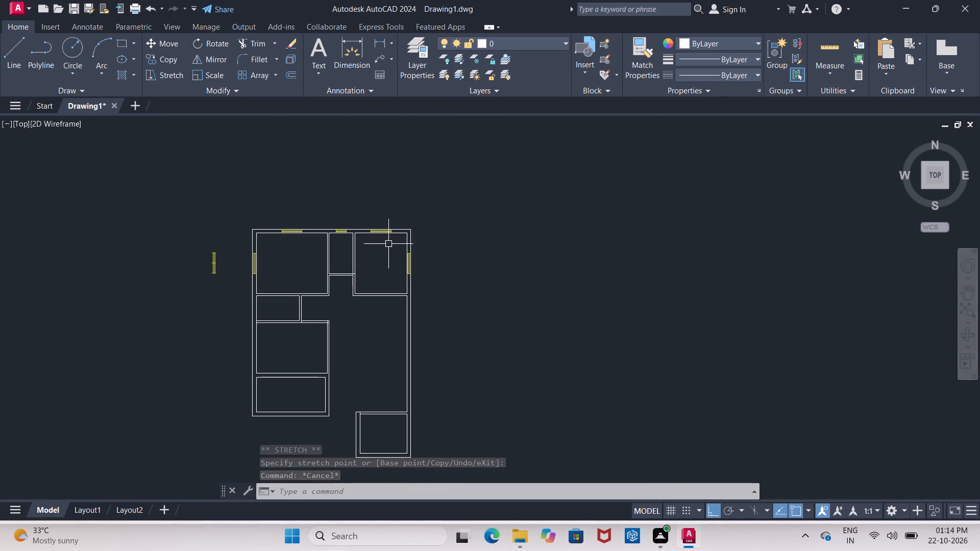
pyautogui.scroll(-1, 388, 245)
pyautogui.scroll(3, 391, 299)
pyautogui.scroll(-1, 377, 259)
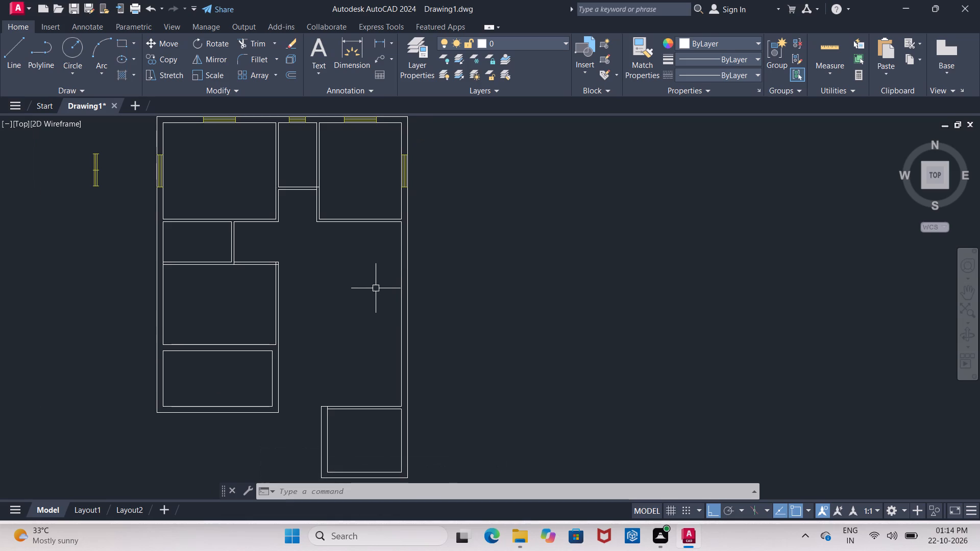
pyautogui.press('l')
pyautogui.press('Return')
pyautogui.scroll(3, 403, 327)
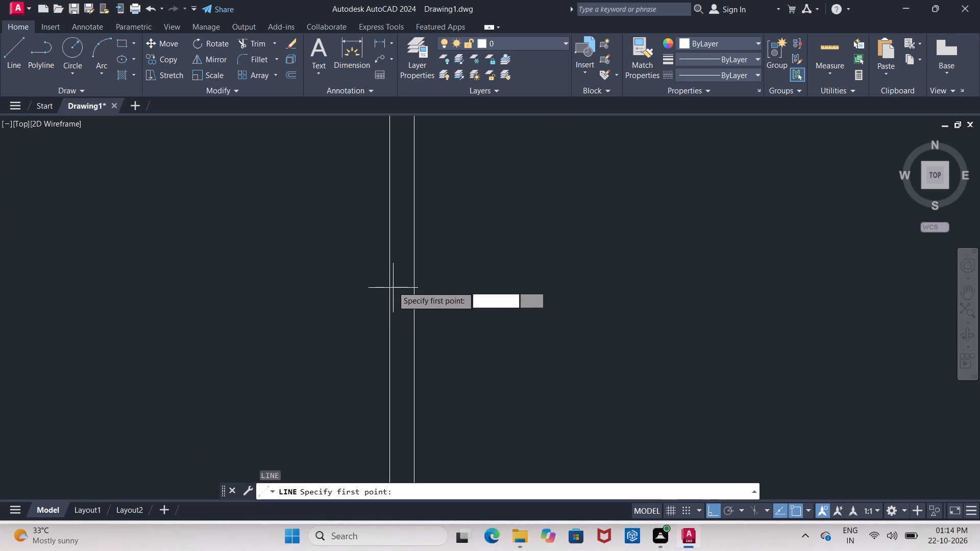
pyautogui.click(392, 279)
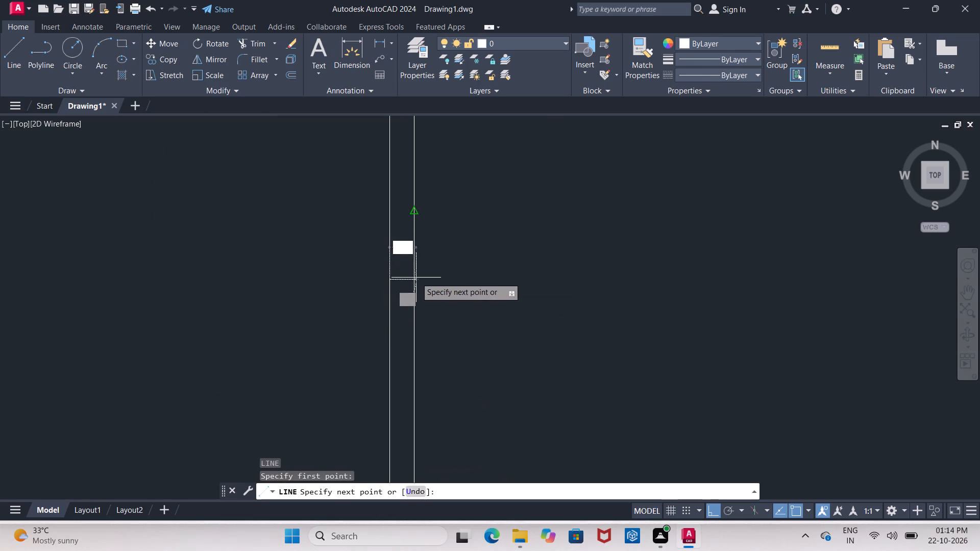
pyautogui.click(484, 286)
pyautogui.press('Return')
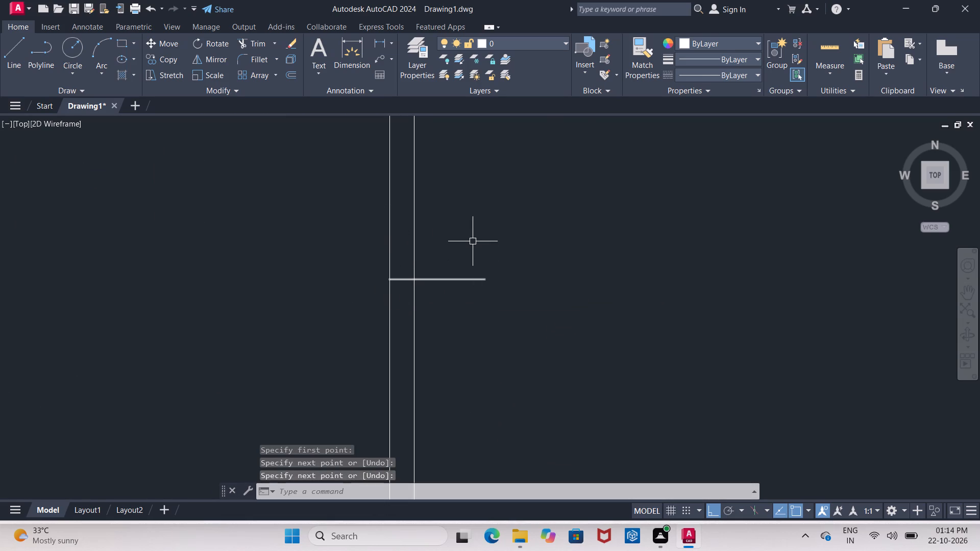
pyautogui.press('Escape')
# Trim the part of the new horizontal line that extends beyond the outer east wall line.
pyautogui.write('tr')
pyautogui.press('Return')
pyautogui.press('Return')
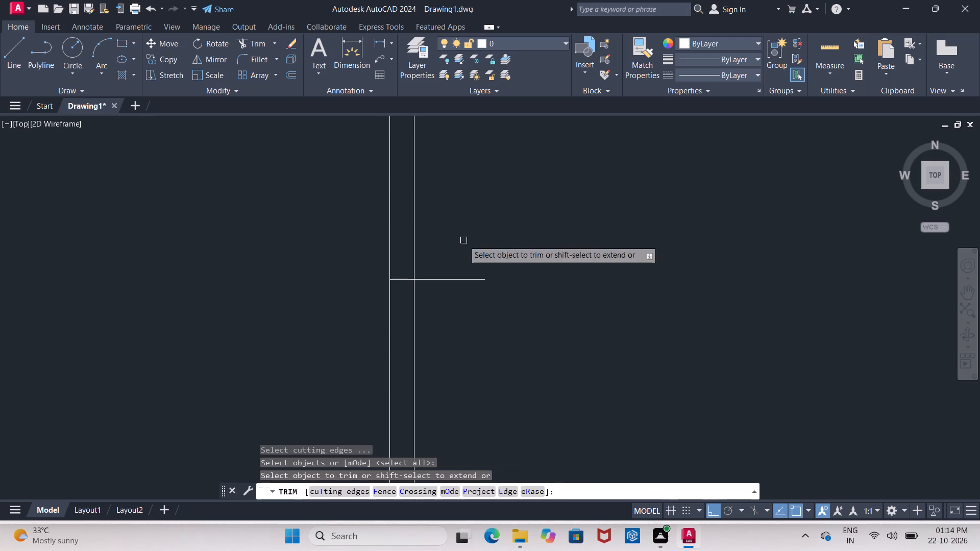
pyautogui.click(463, 240)
pyautogui.click(454, 299)
pyautogui.press('Escape')
# Offset the short horizontal line across the large room's east wall by 2.5' to both sides.
pyautogui.press('o')
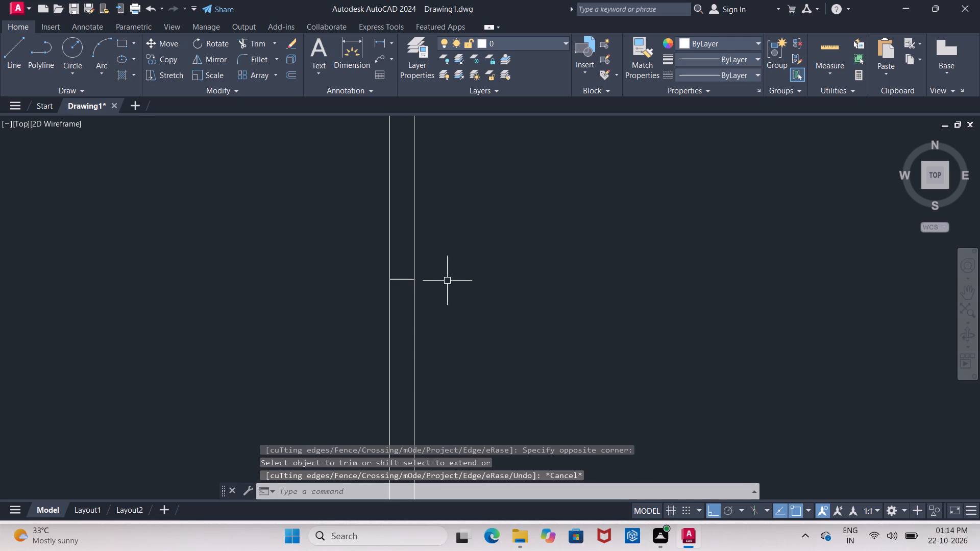
pyautogui.press('Return')
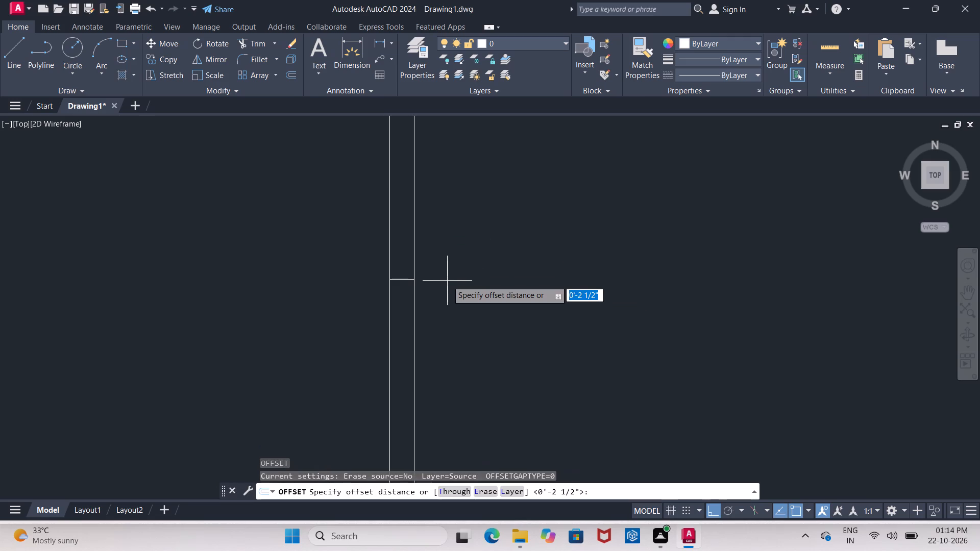
pyautogui.write("2.5'")
pyautogui.press('Return')
pyautogui.click(407, 281)
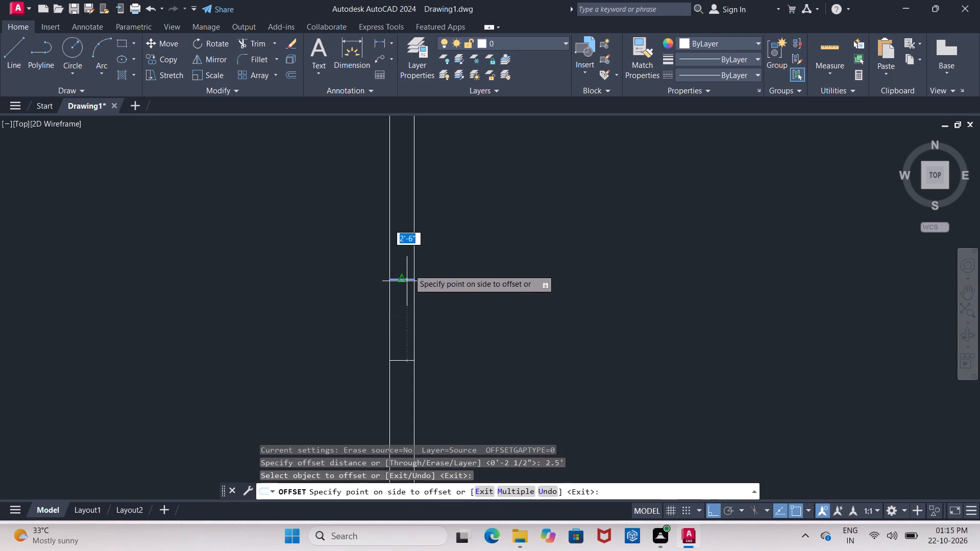
pyautogui.click(394, 195)
pyautogui.click(397, 279)
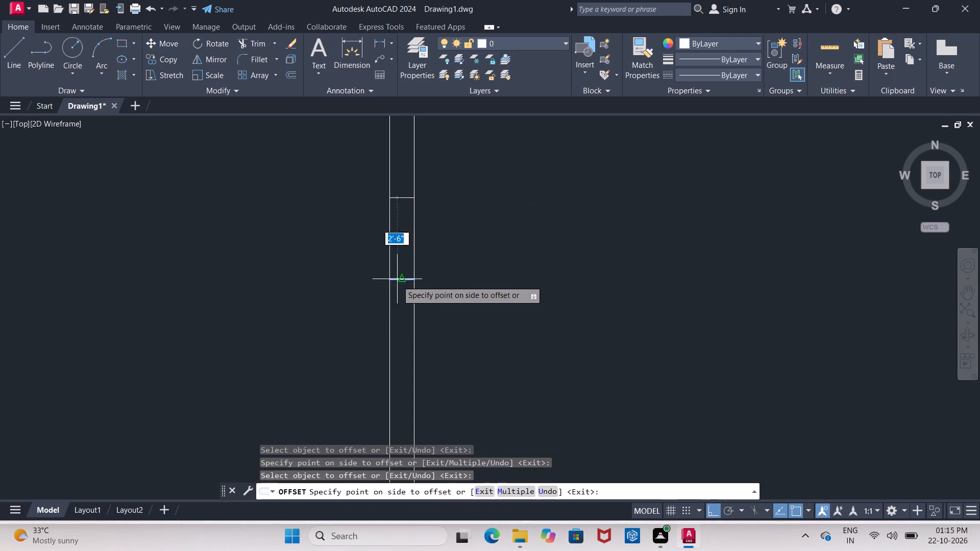
pyautogui.click(398, 329)
pyautogui.scroll(-4, 409, 269)
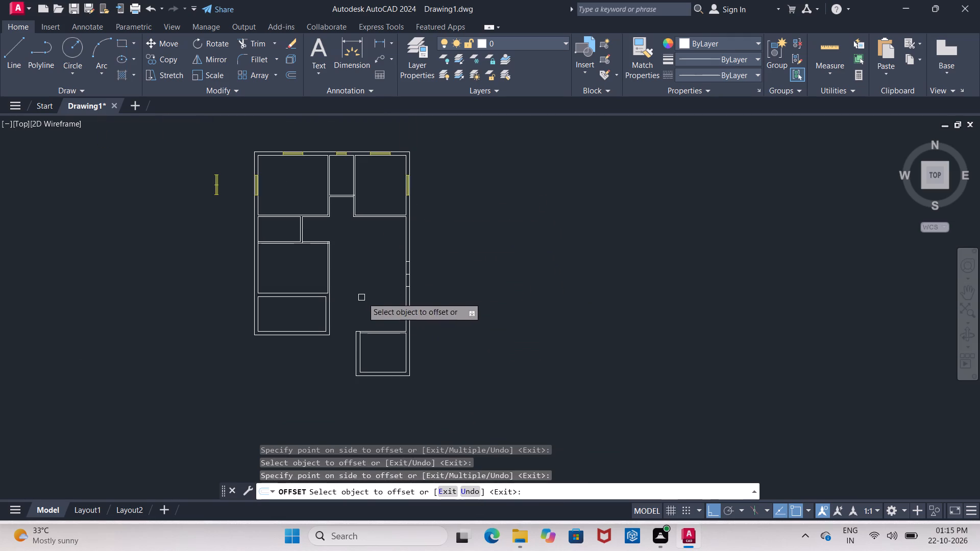
pyautogui.scroll(2, 363, 297)
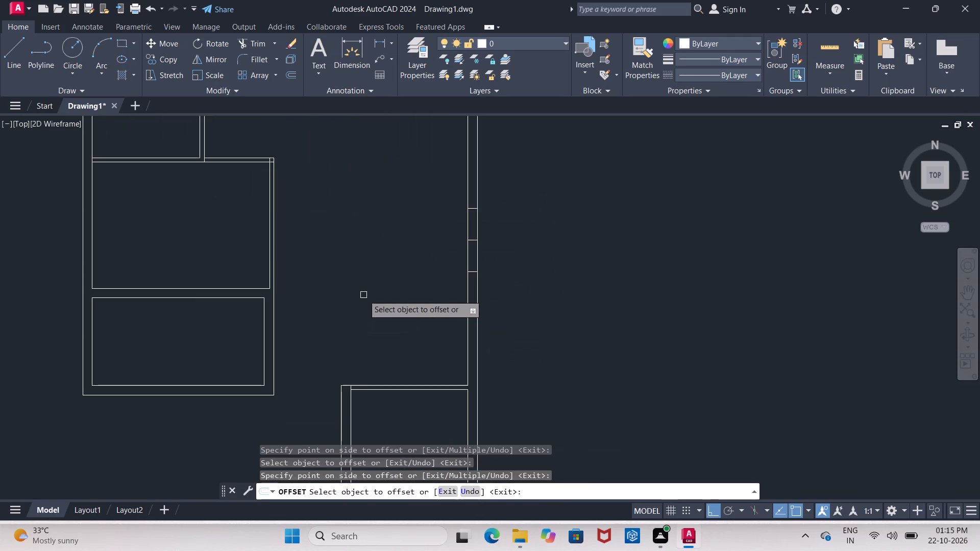
pyautogui.scroll(-1, 362, 300)
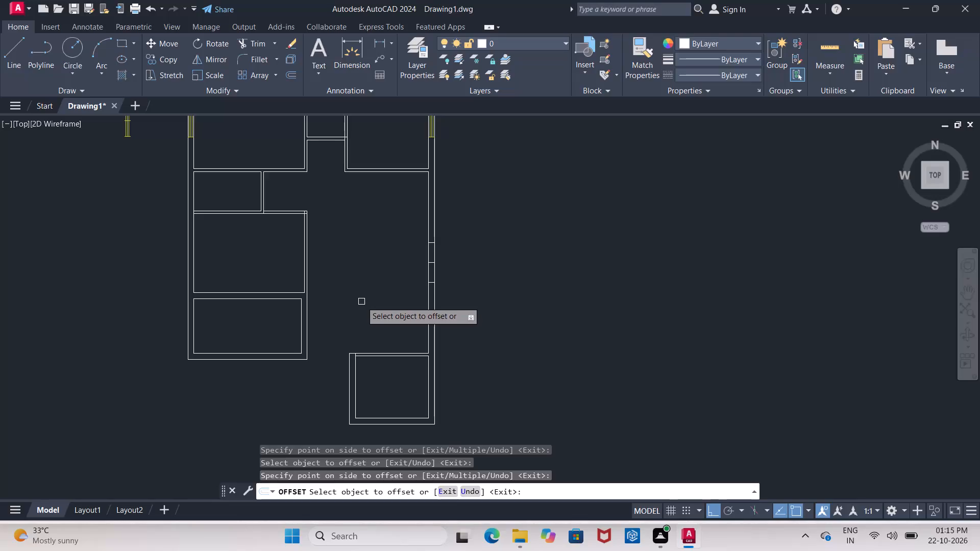
pyautogui.press('Escape')
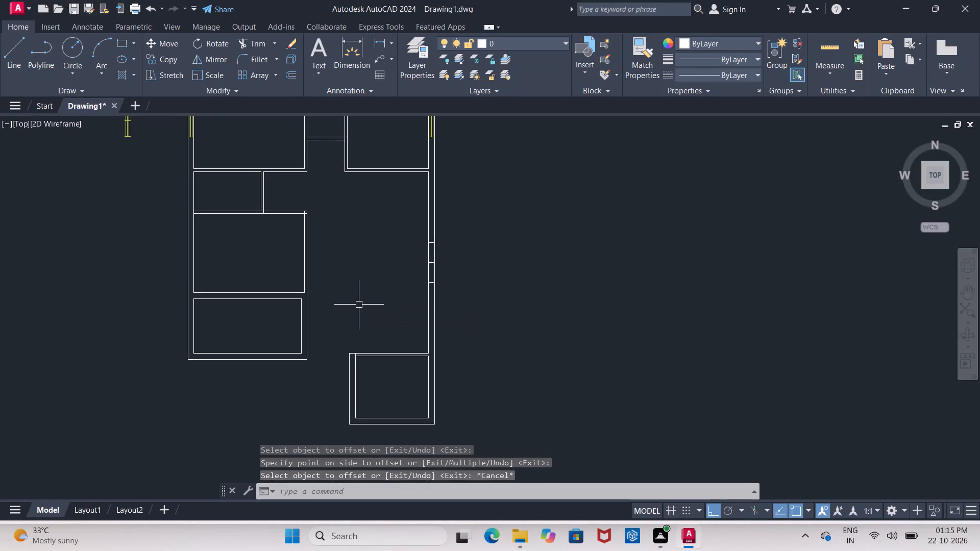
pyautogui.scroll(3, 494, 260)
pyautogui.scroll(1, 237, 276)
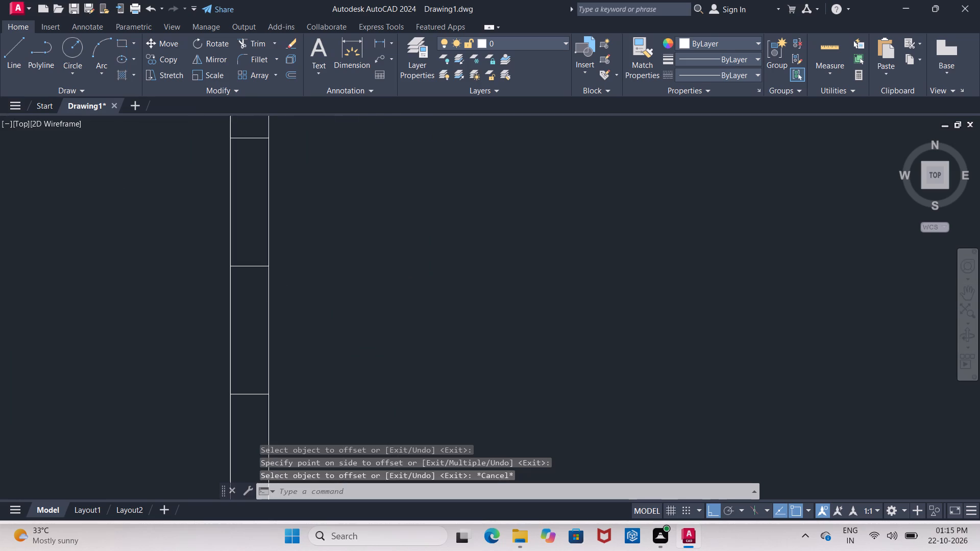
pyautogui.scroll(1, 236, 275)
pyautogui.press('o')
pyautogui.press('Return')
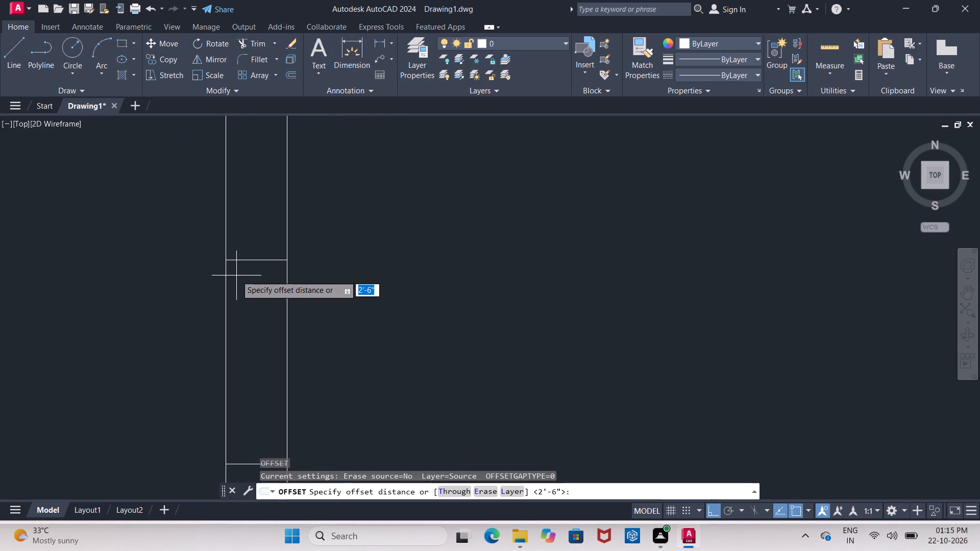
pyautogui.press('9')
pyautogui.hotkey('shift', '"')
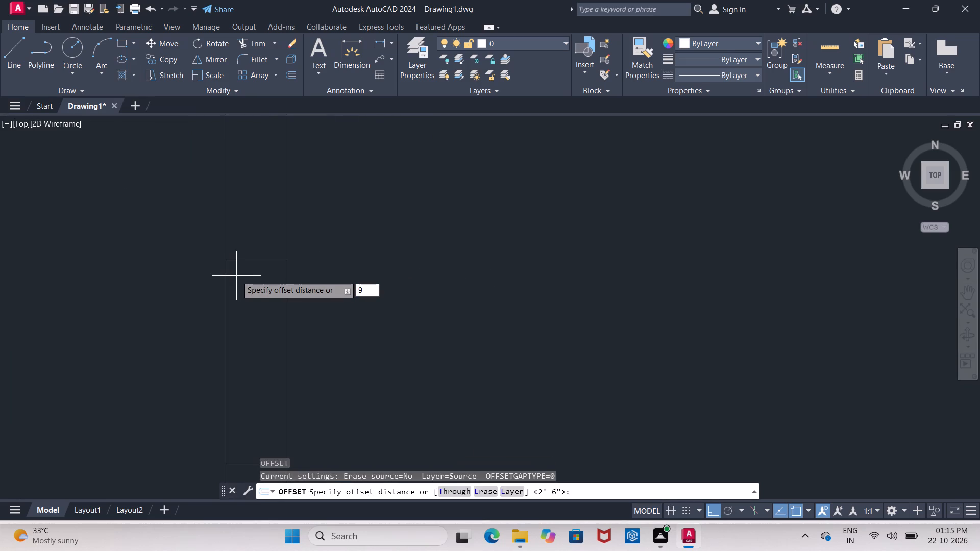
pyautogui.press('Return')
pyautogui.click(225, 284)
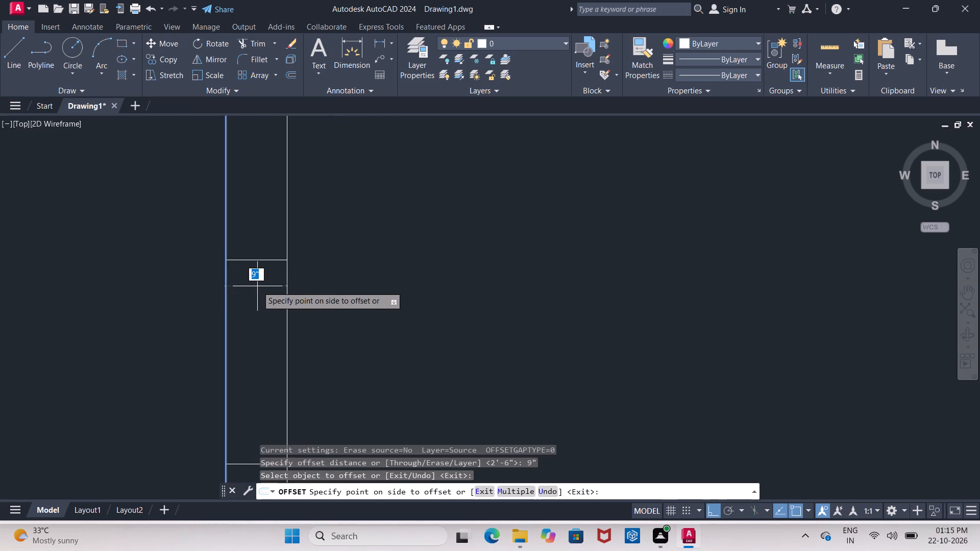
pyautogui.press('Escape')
# Offset the large open room's inner east wall line outward three times, spacing the lines 2.25" apart within the wall.
pyautogui.press('o')
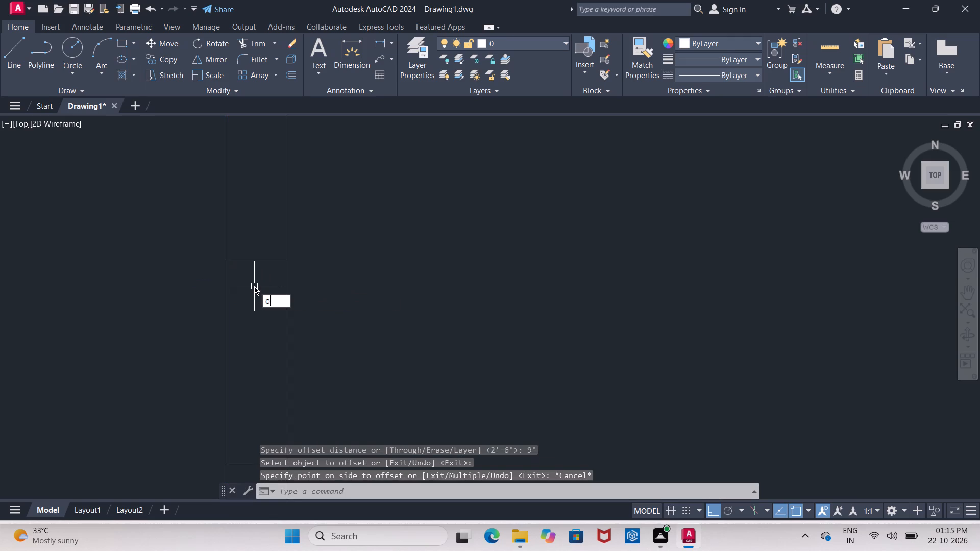
pyautogui.press('Return')
pyautogui.write('2.25"')
pyautogui.press('Return')
pyautogui.click(225, 298)
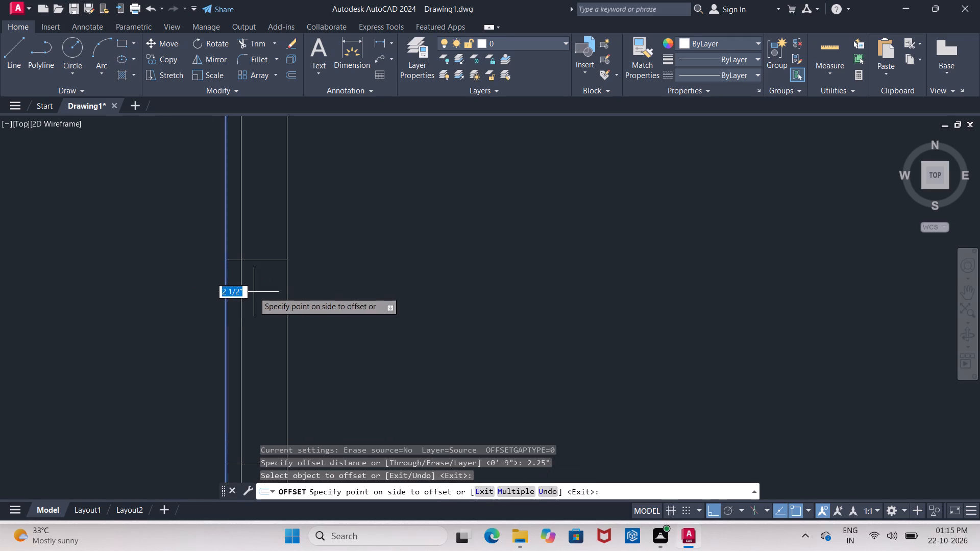
pyautogui.click(254, 292)
pyautogui.click(238, 303)
pyautogui.click(259, 300)
pyautogui.click(256, 303)
pyautogui.click(269, 302)
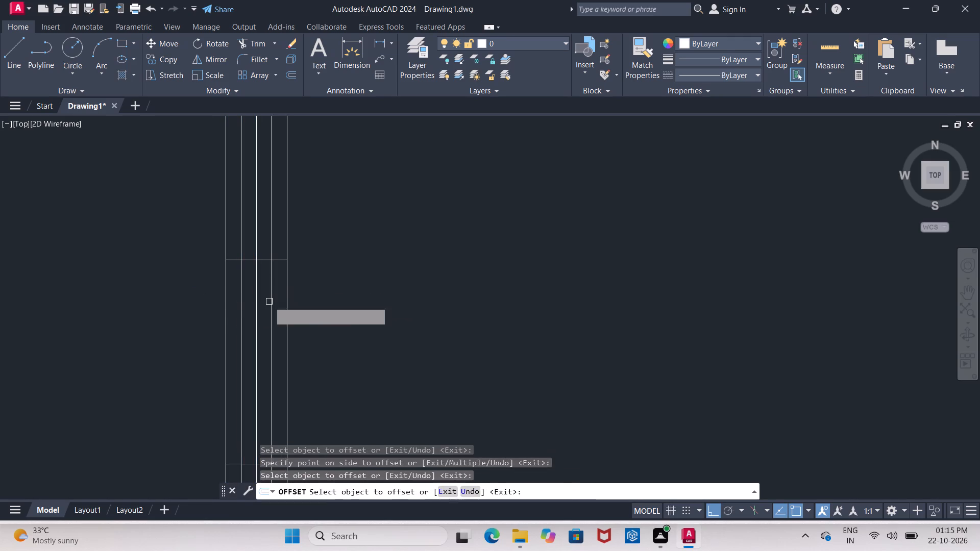
pyautogui.press('Escape')
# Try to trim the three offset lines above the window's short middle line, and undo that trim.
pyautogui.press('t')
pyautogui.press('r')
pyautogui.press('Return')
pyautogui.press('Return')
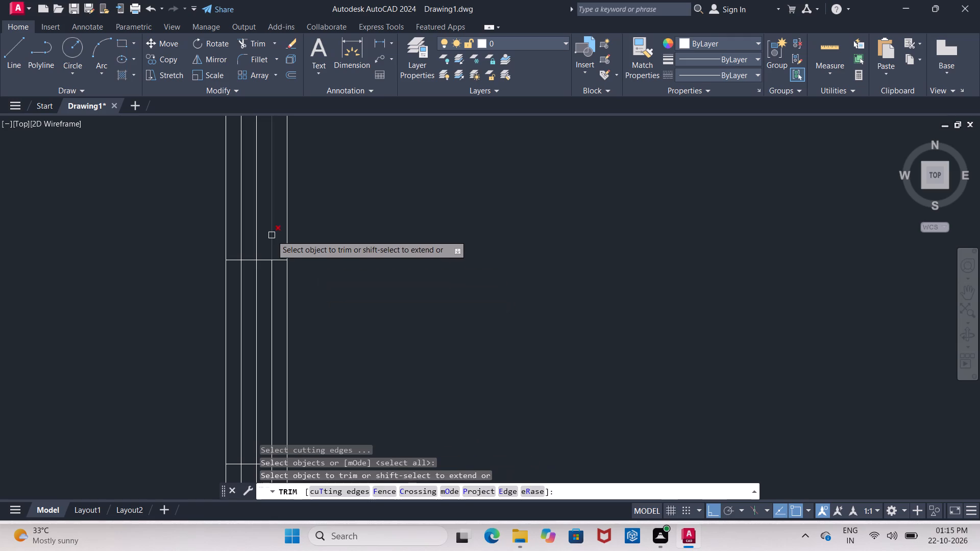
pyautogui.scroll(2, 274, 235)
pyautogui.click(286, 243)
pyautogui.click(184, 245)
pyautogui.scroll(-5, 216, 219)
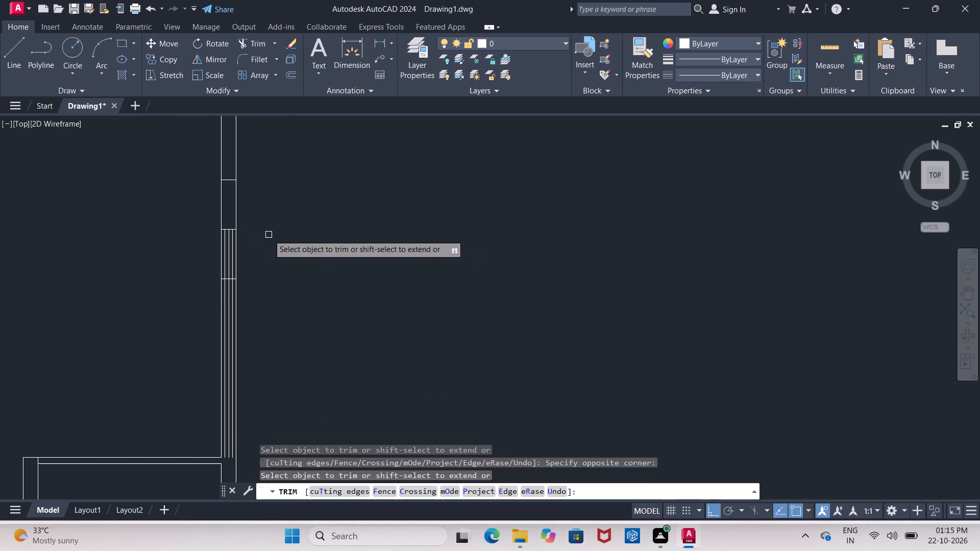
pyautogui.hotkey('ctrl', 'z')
# Trim the three offset lines beyond the upper and lower end lines of the east wall window.
pyautogui.scroll(-2, 254, 287)
pyautogui.scroll(4, 268, 176)
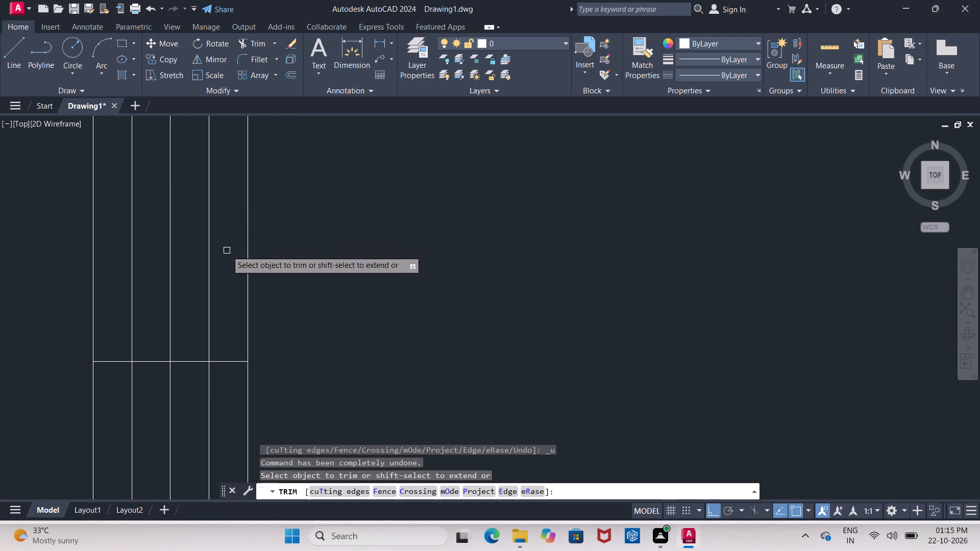
pyautogui.click(227, 251)
pyautogui.click(113, 265)
pyautogui.scroll(-5, 195, 185)
pyautogui.scroll(3, 186, 293)
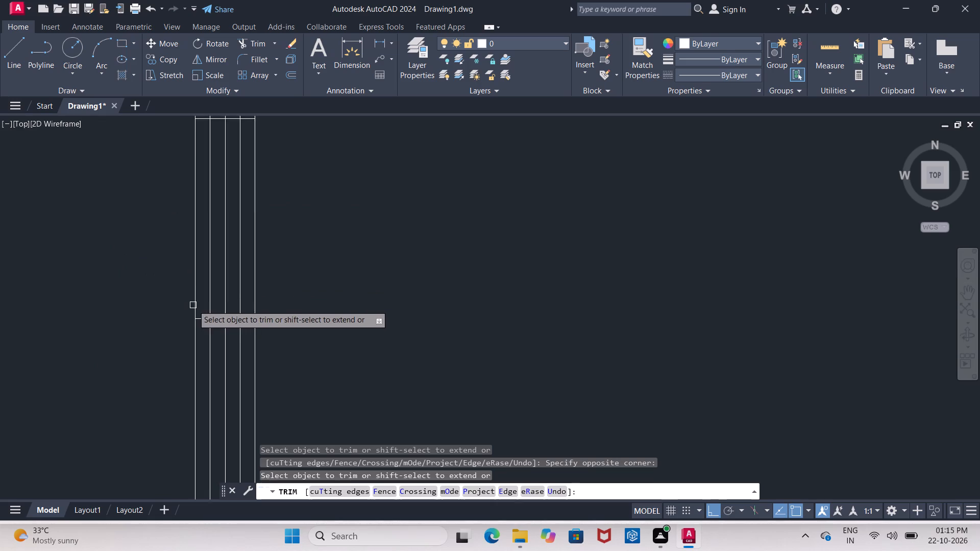
pyautogui.scroll(1, 193, 305)
pyautogui.scroll(-4, 152, 206)
pyautogui.scroll(4, 164, 212)
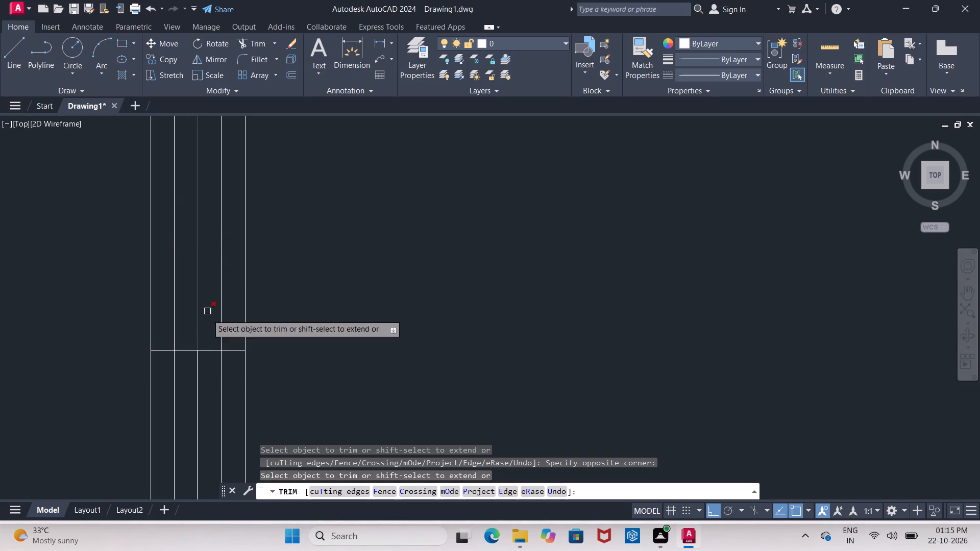
pyautogui.click(231, 365)
pyautogui.click(169, 372)
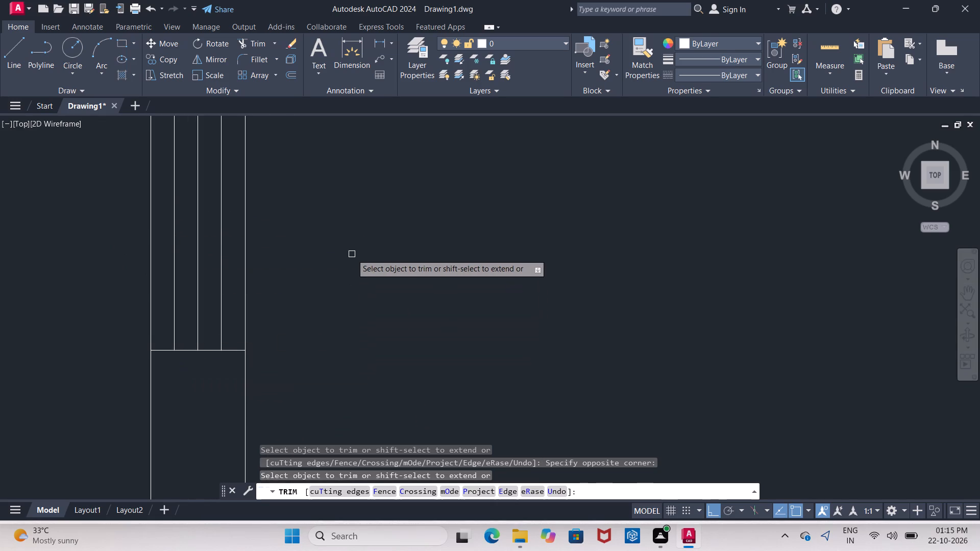
pyautogui.scroll(-3, 351, 254)
pyautogui.press('Escape')
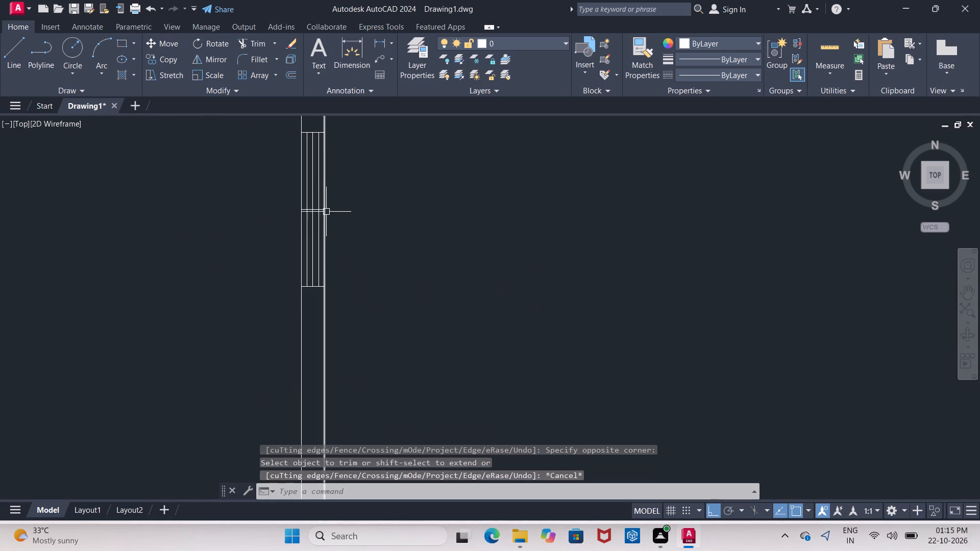
# Delete the short horizontal line across the middle of the large room's east window.
pyautogui.click(317, 211)
pyautogui.press('Delete')
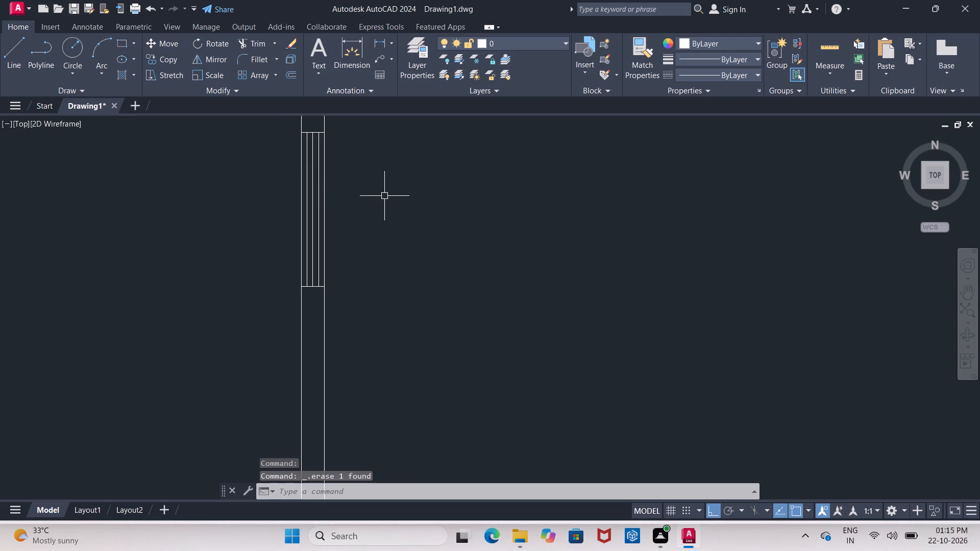
# Colour all the lines of the large room's east window yellow, matching the other windows.
pyautogui.click(277, 123)
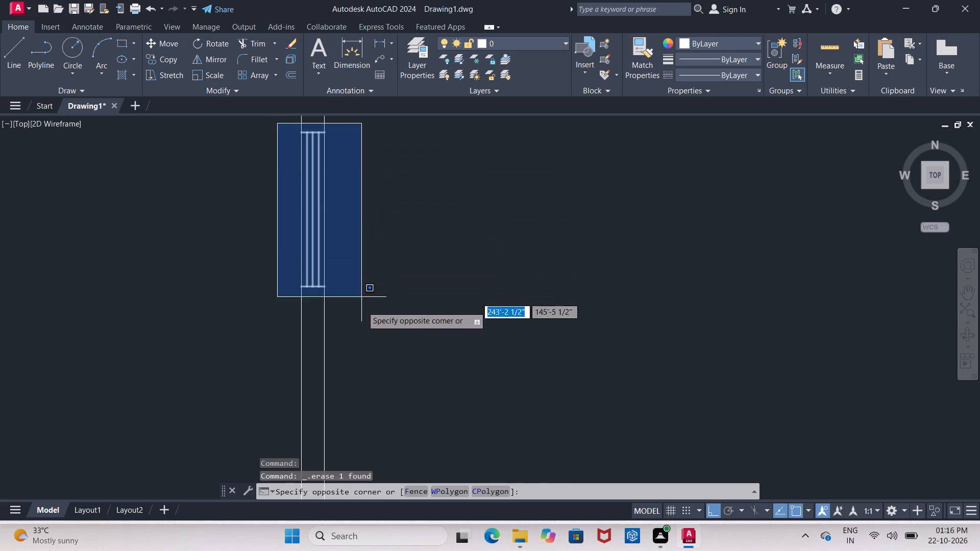
pyautogui.click(363, 317)
pyautogui.click(739, 44)
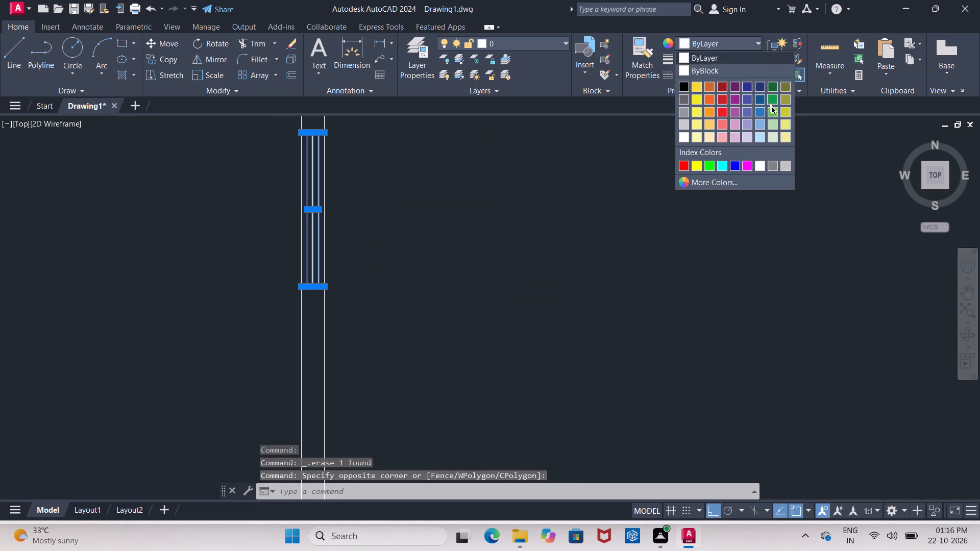
pyautogui.click(788, 113)
pyautogui.press('Escape')
# Trim the inner west wall line where the partition below the small west room meets the outer wall.
pyautogui.scroll(-3, 400, 207)
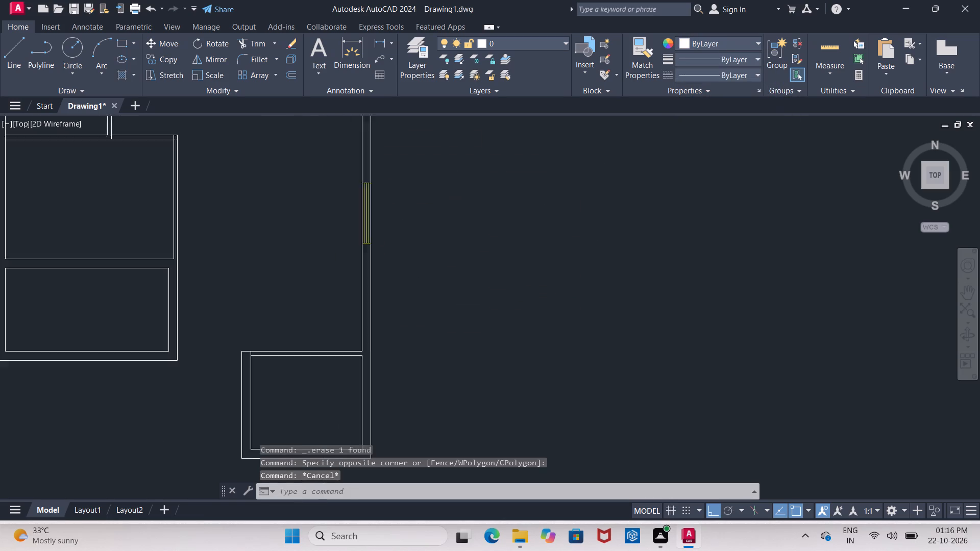
pyautogui.scroll(-2, 400, 237)
pyautogui.scroll(3, 336, 229)
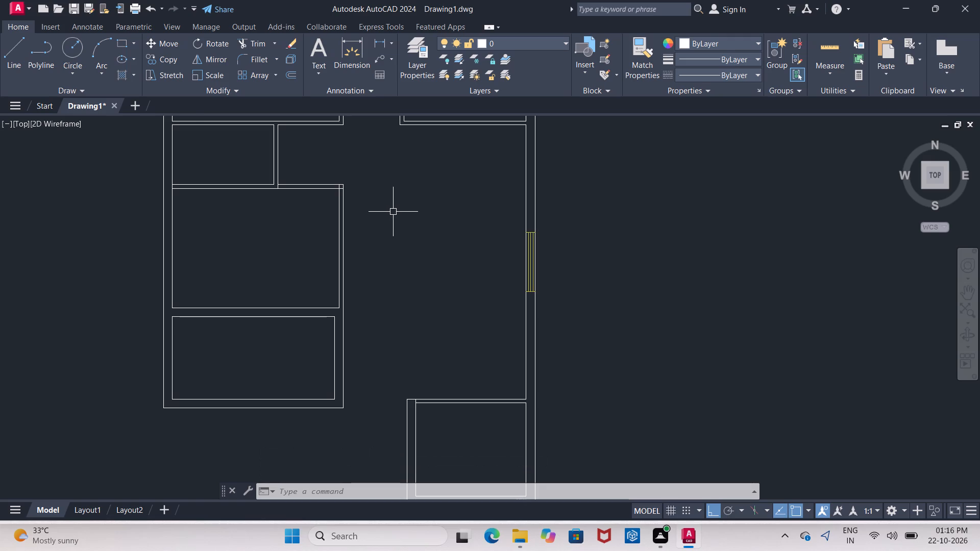
pyautogui.scroll(-2, 395, 214)
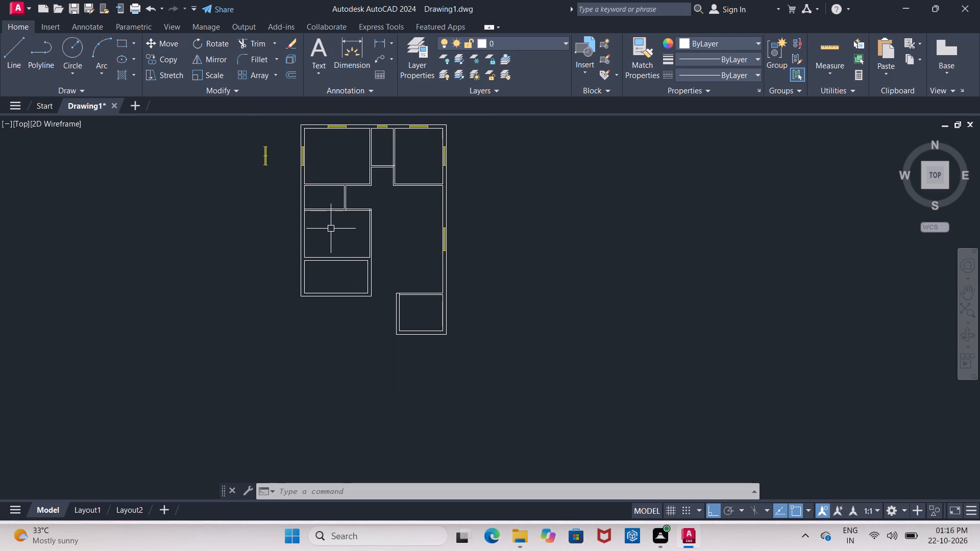
pyautogui.scroll(4, 302, 193)
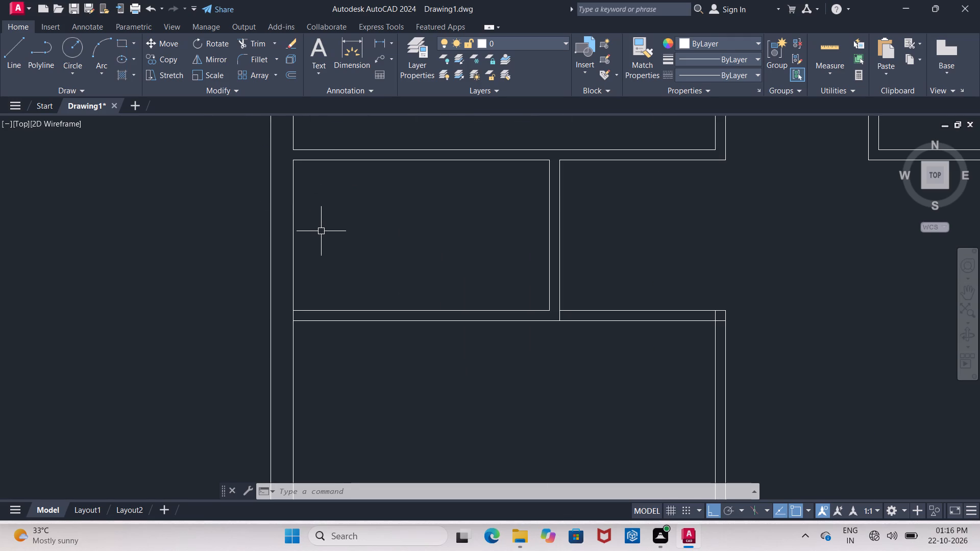
pyautogui.press('r')
pyautogui.press('Escape')
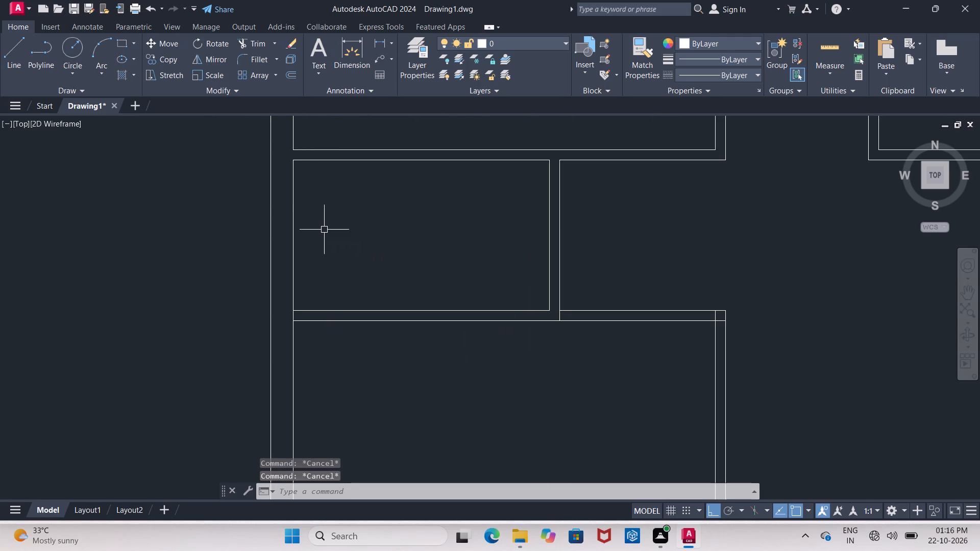
pyautogui.write('tr')
pyautogui.press('Return')
pyautogui.scroll(6, 303, 308)
pyautogui.press('Return')
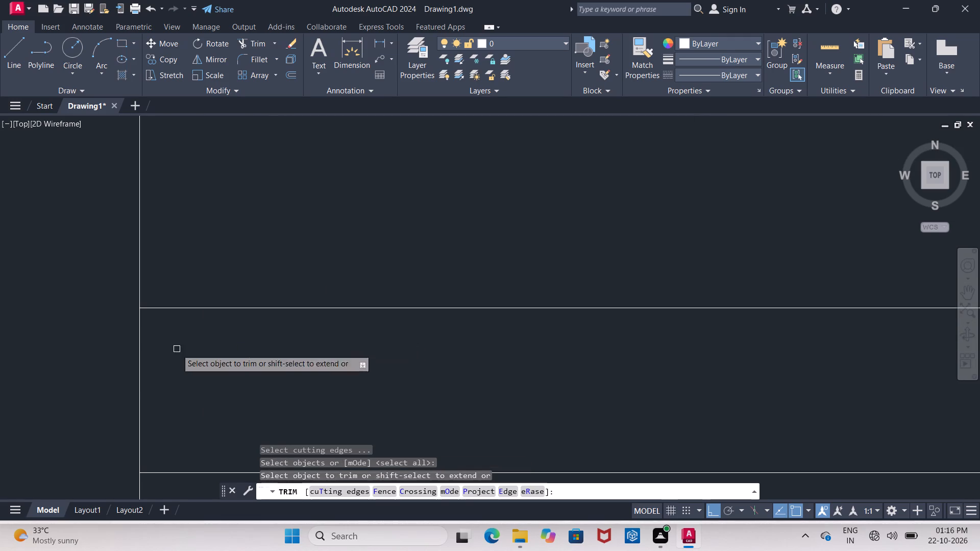
pyautogui.click(137, 368)
pyautogui.scroll(-7, 254, 273)
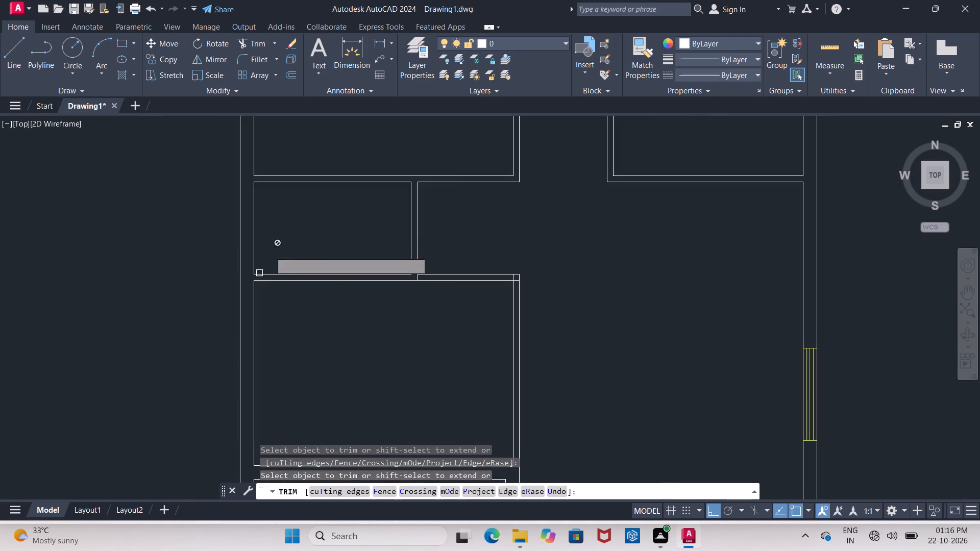
pyautogui.press('Escape')
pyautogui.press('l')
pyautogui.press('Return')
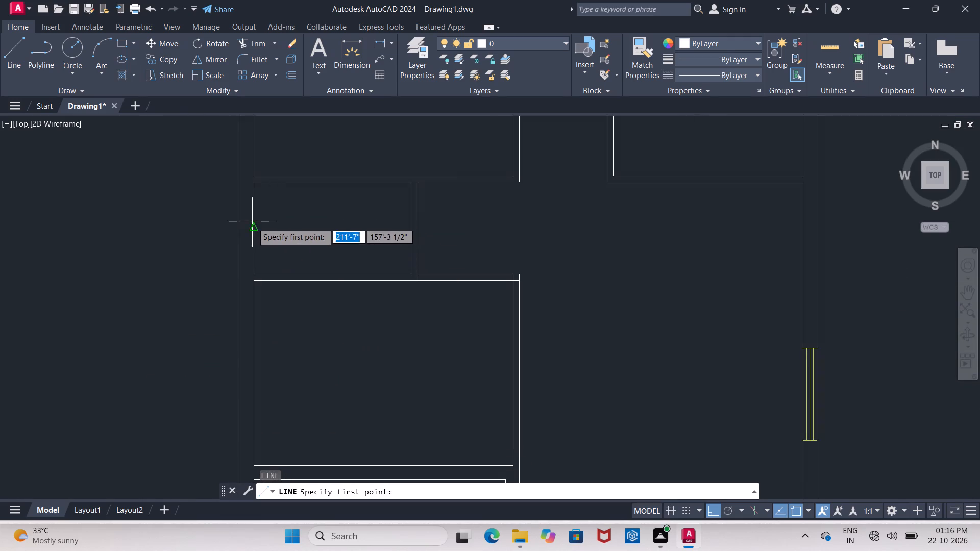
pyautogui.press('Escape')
# Copy the small middle north room's yellow window straight down by about 15'-3" into the open area.
pyautogui.scroll(-3, 281, 263)
pyautogui.scroll(4, 363, 183)
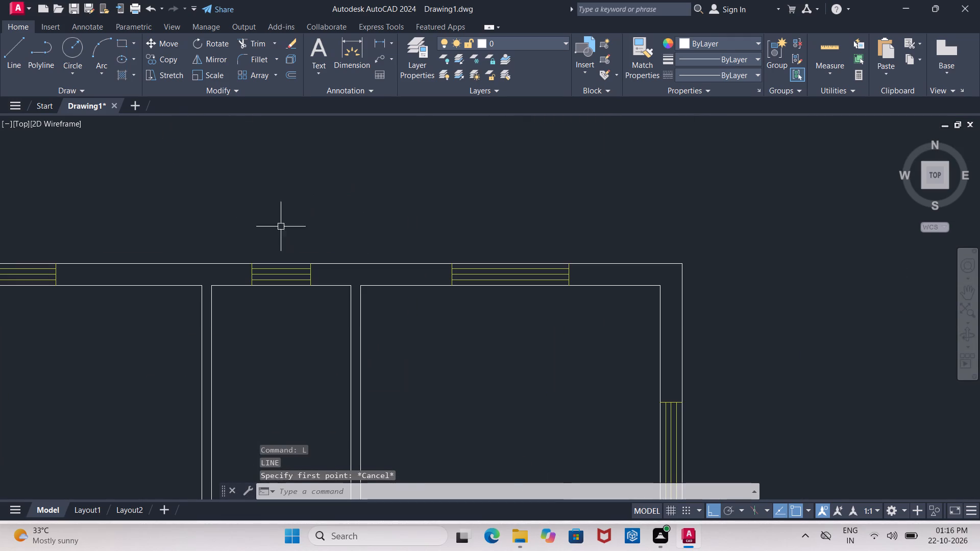
pyautogui.click(245, 236)
pyautogui.click(327, 321)
pyautogui.press('c')
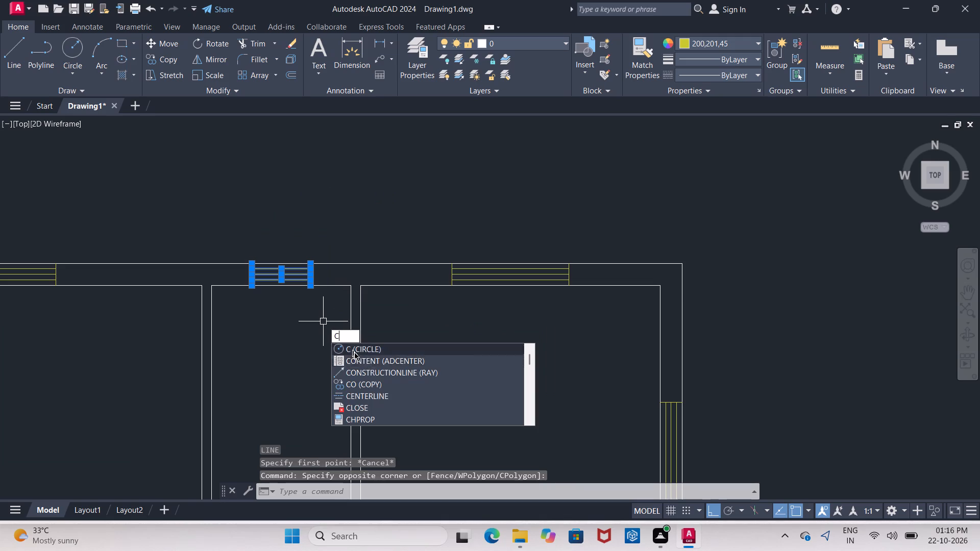
pyautogui.click(361, 384)
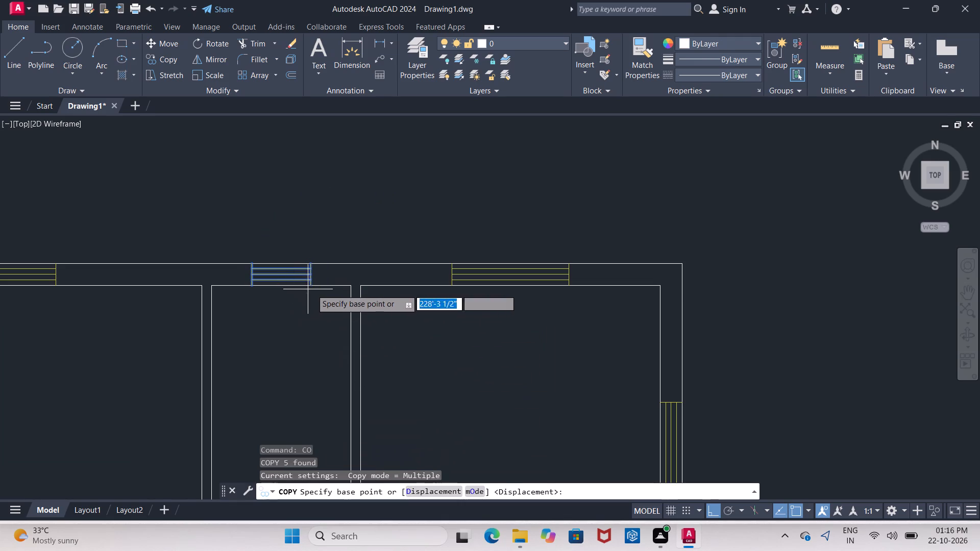
pyautogui.click(311, 284)
pyautogui.scroll(-4, 339, 279)
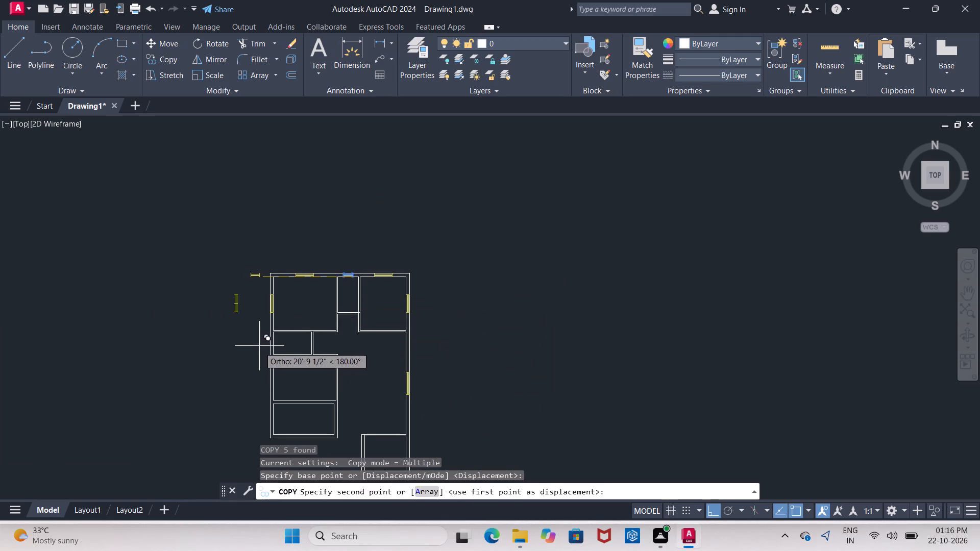
pyautogui.scroll(-3, 297, 241)
pyautogui.scroll(4, 297, 264)
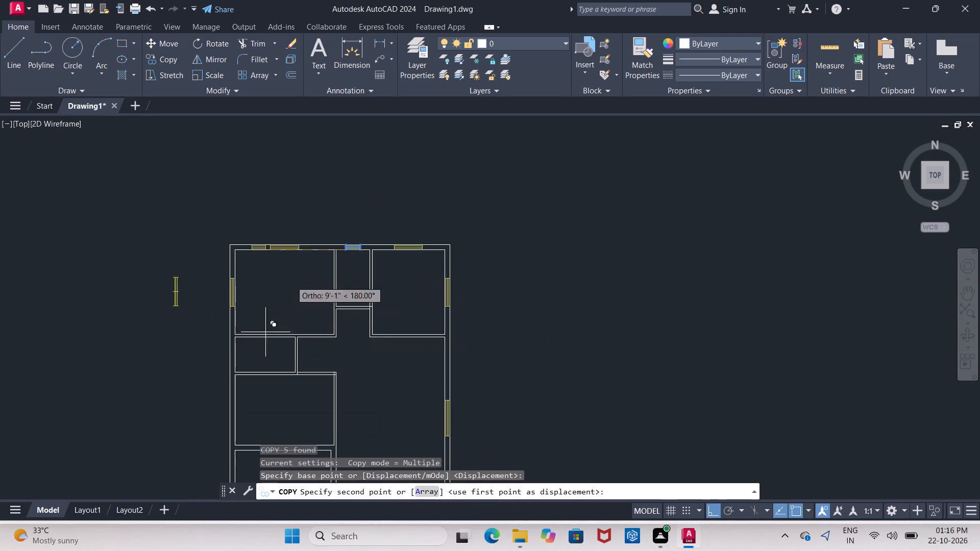
pyautogui.scroll(2, 207, 439)
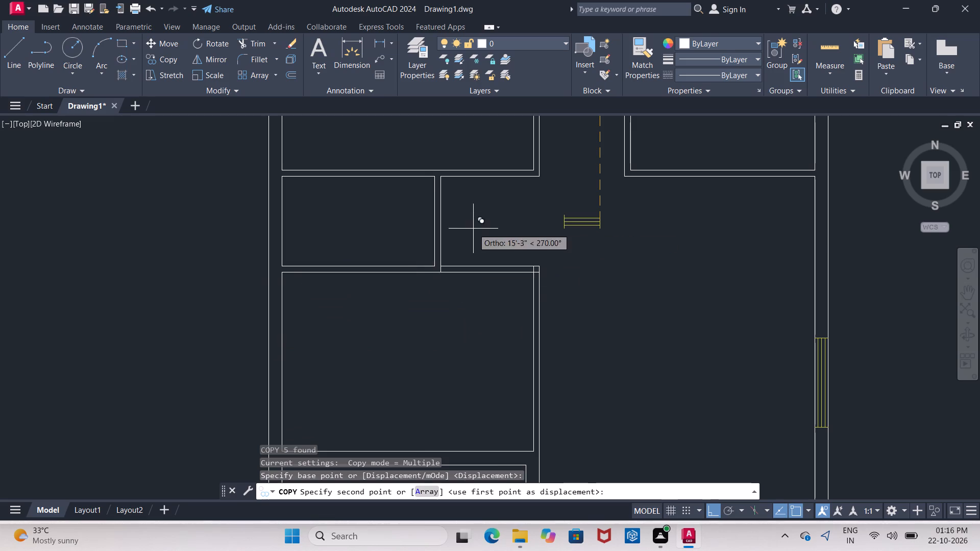
pyautogui.click(473, 229)
pyautogui.press('Escape')
# Rotate the copied small window a quarter turn so that it runs vertically.
pyautogui.click(555, 204)
pyautogui.click(640, 261)
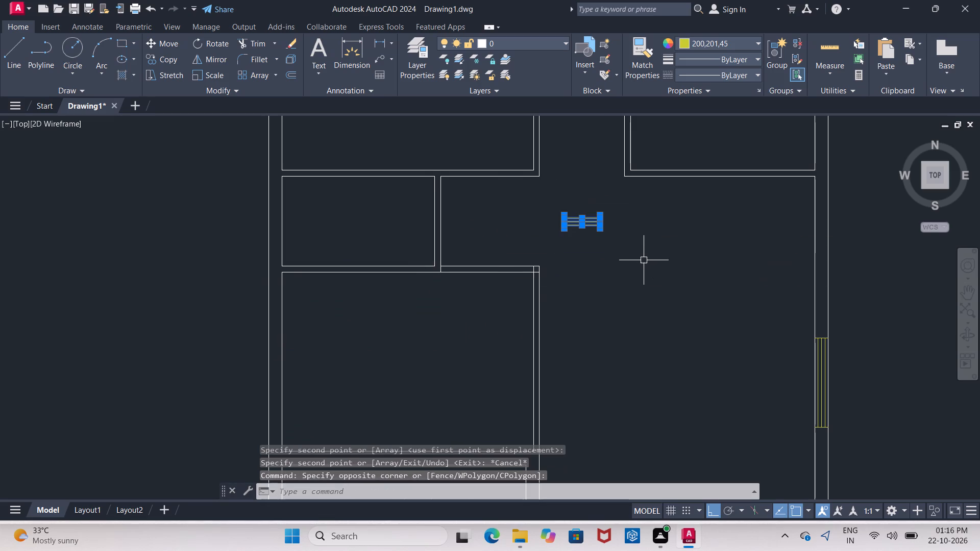
pyautogui.press('r')
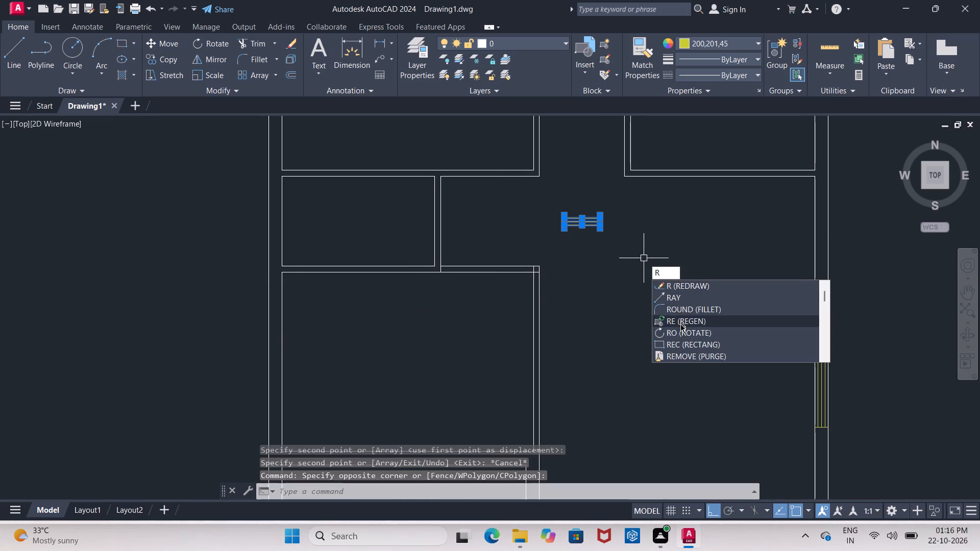
pyautogui.click(680, 331)
pyautogui.click(602, 235)
pyautogui.click(592, 249)
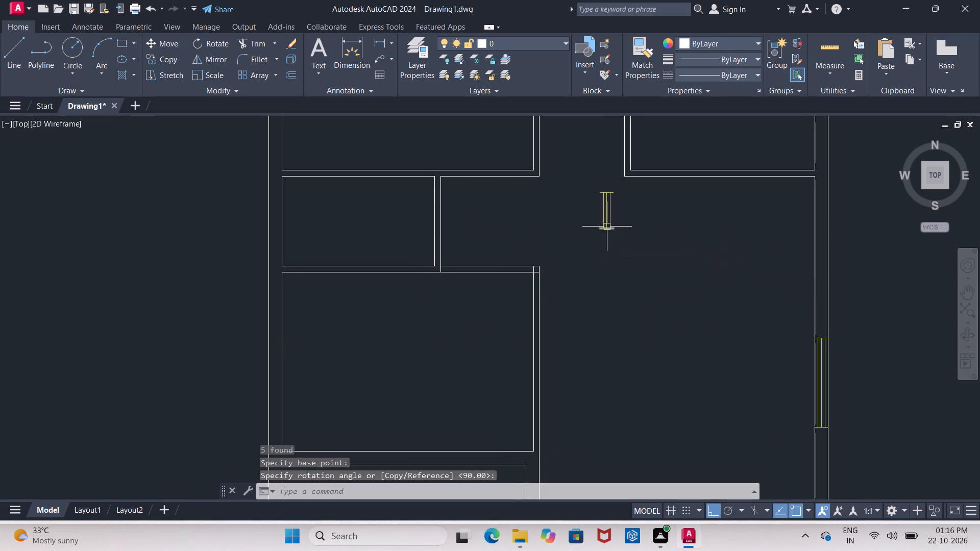
# Copy the vertical small window westward into the small west room, placing it just inside the west wall.
pyautogui.click(581, 180)
pyautogui.click(637, 256)
pyautogui.press('c')
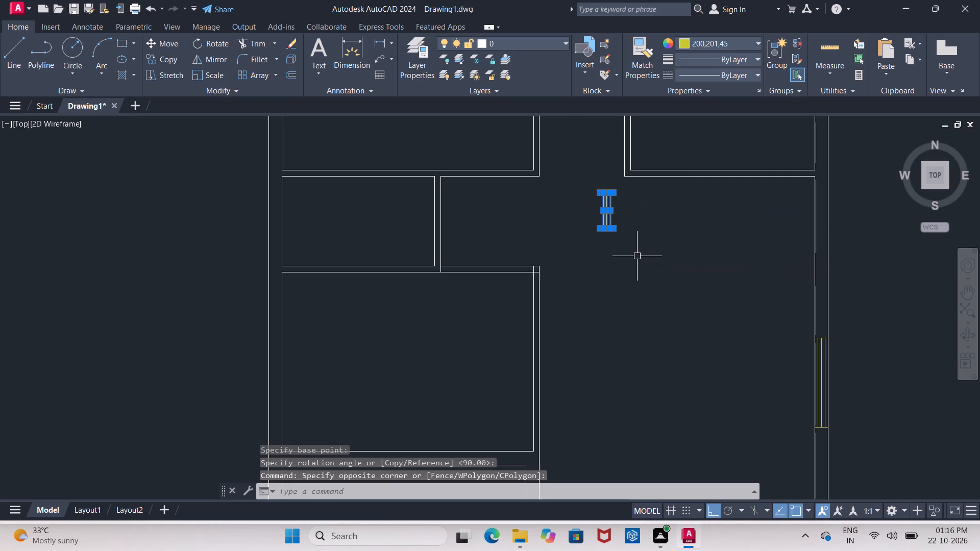
pyautogui.click(672, 323)
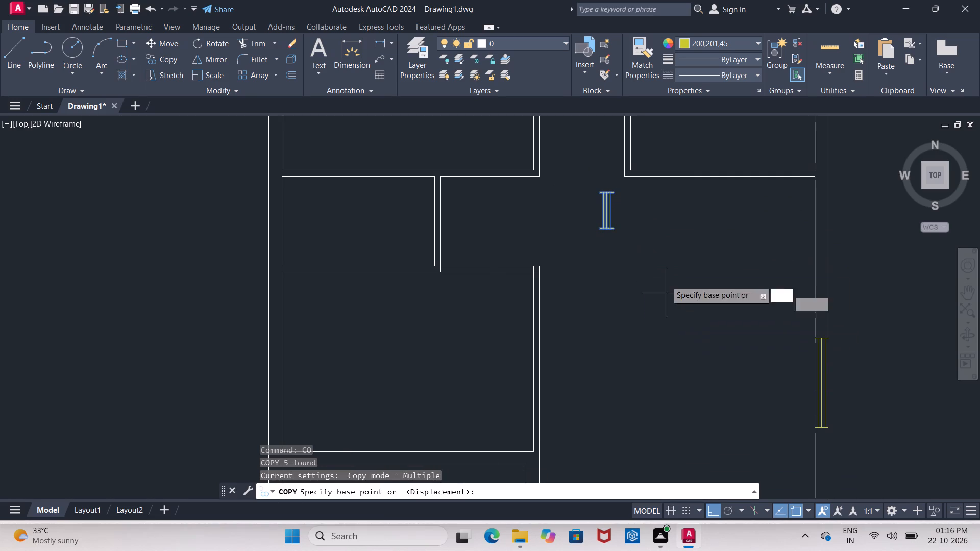
pyautogui.click(614, 211)
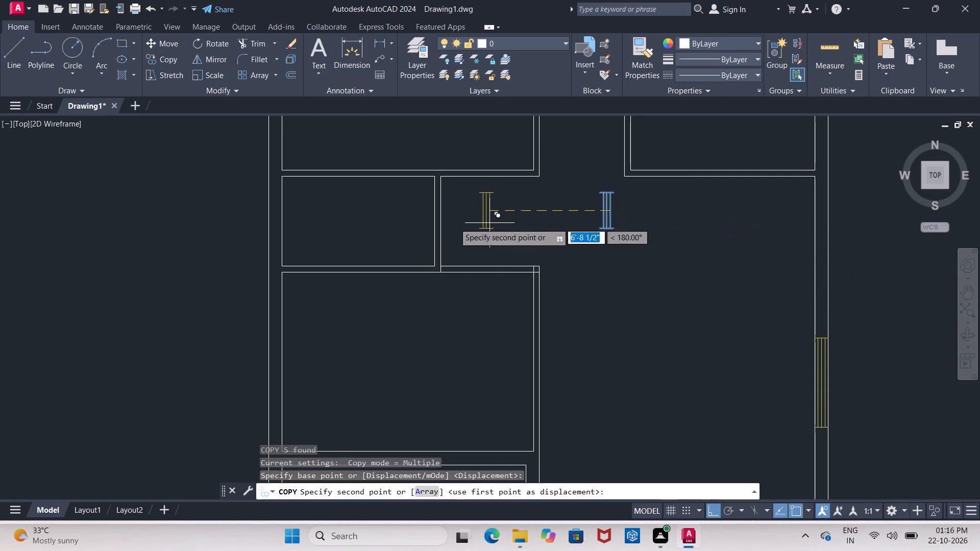
pyautogui.scroll(4, 273, 218)
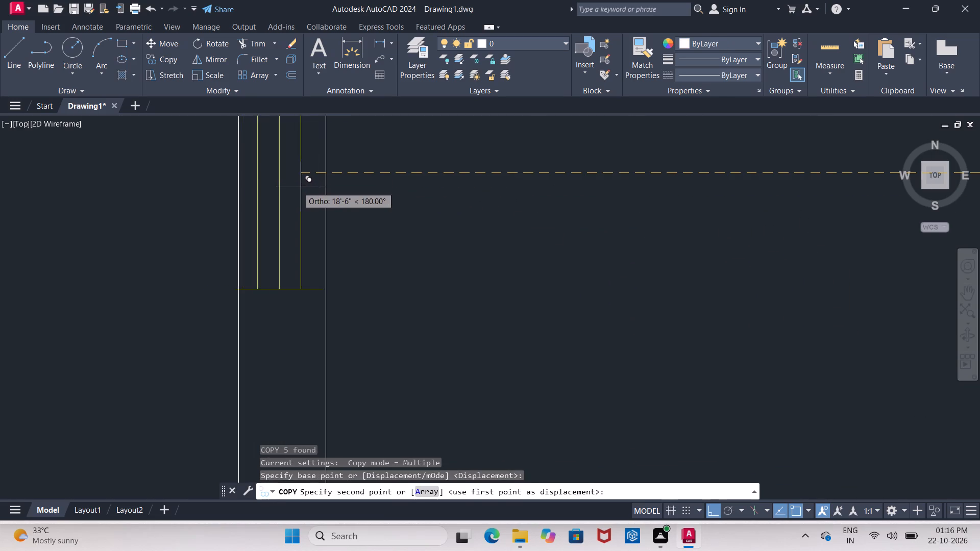
pyautogui.click(481, 230)
pyautogui.press('Escape')
pyautogui.scroll(-2, 337, 295)
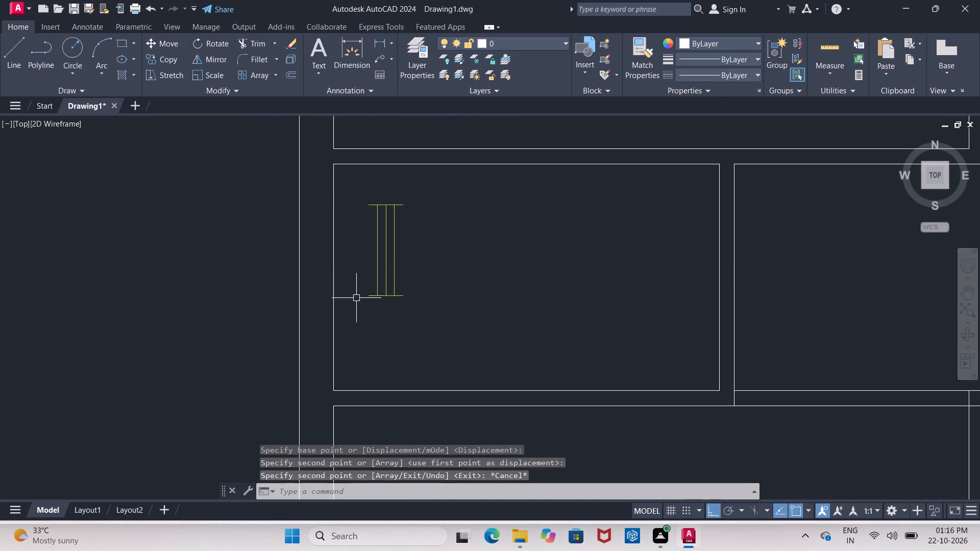
# Offset the north end line of the small west room's vertical window 1' downward to mark the window's middle.
pyautogui.scroll(-4, 356, 293)
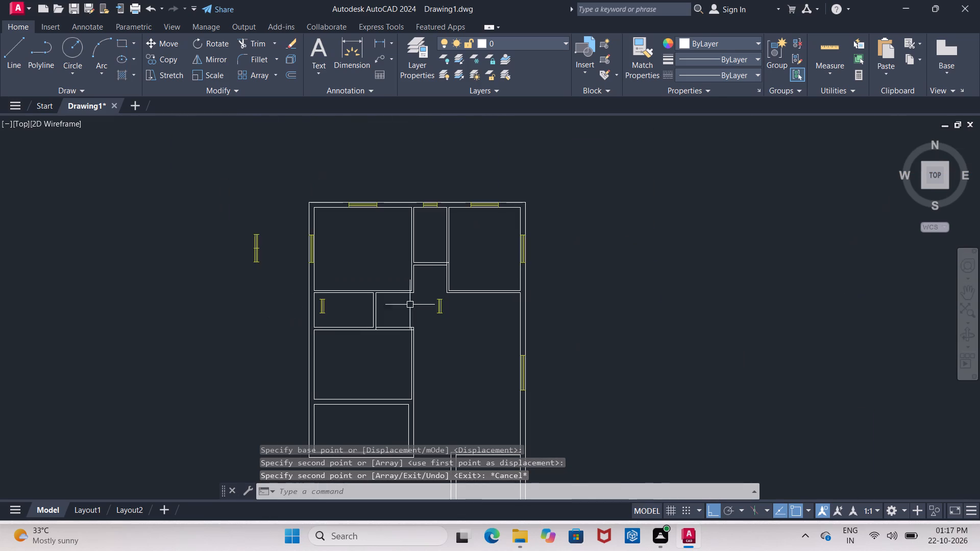
pyautogui.scroll(5, 437, 215)
pyautogui.scroll(-3, 369, 201)
pyautogui.scroll(3, 355, 204)
pyautogui.scroll(-5, 359, 215)
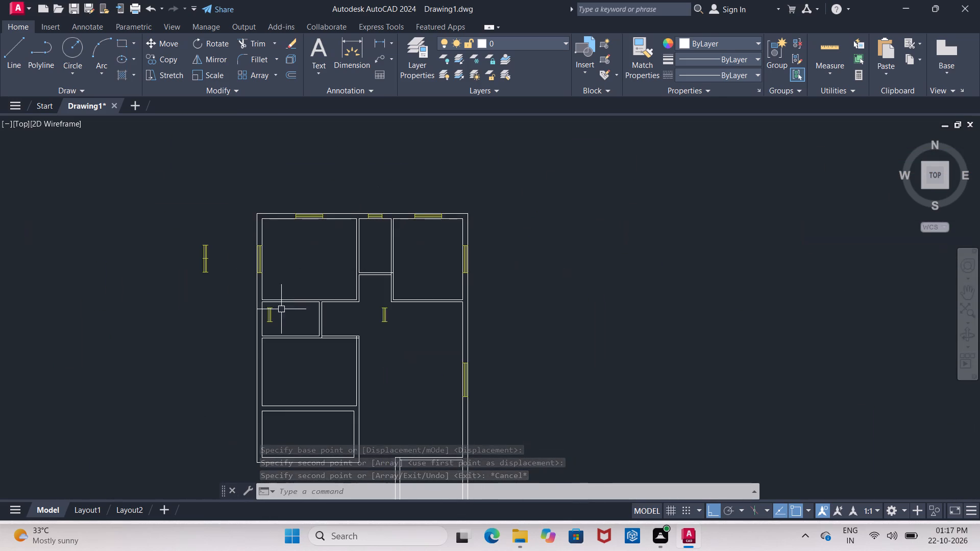
pyautogui.scroll(5, 272, 325)
pyautogui.scroll(-1, 258, 314)
pyautogui.scroll(1, 222, 235)
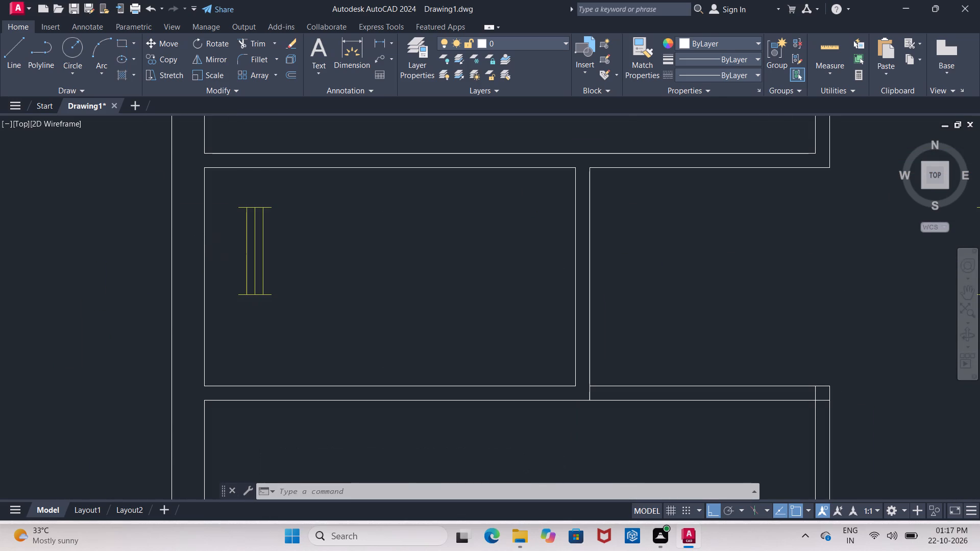
pyautogui.press('o')
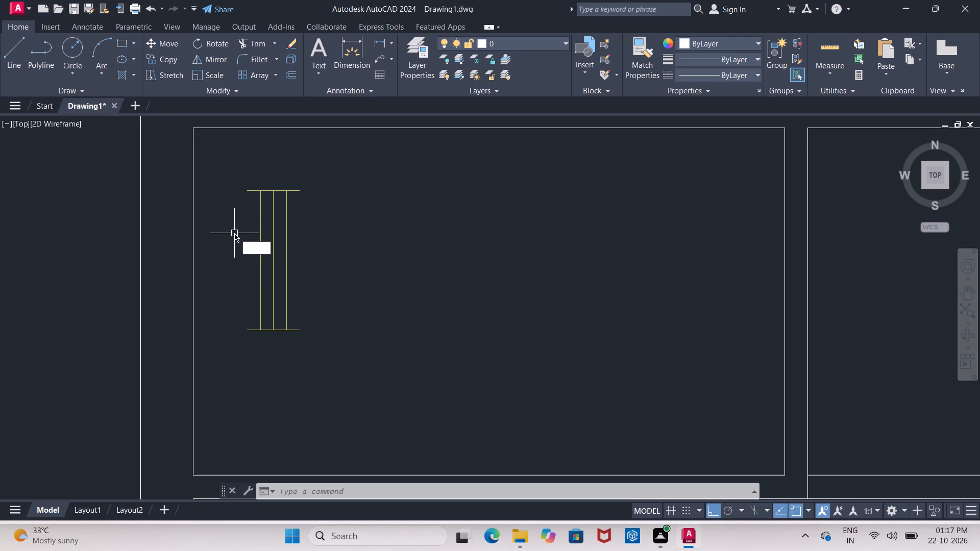
pyautogui.press('Return')
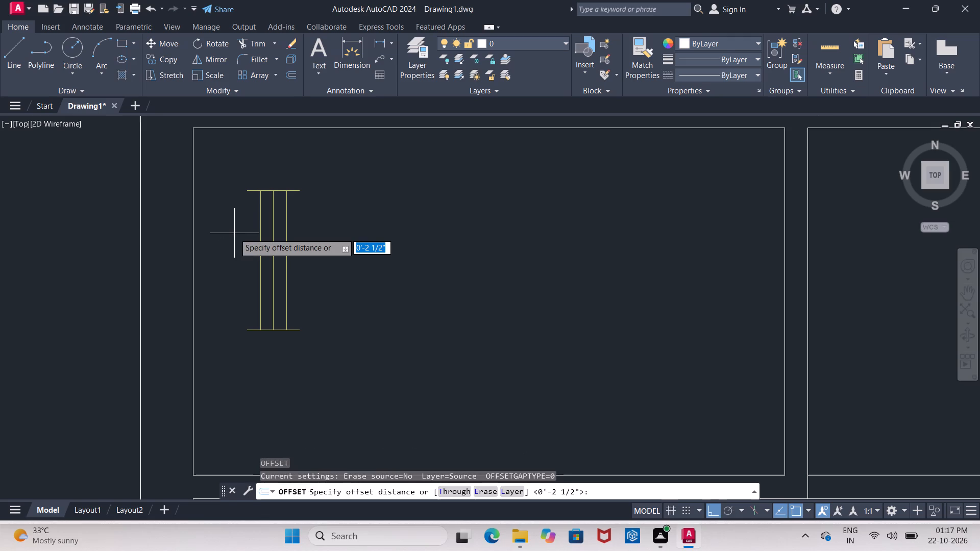
pyautogui.press('1')
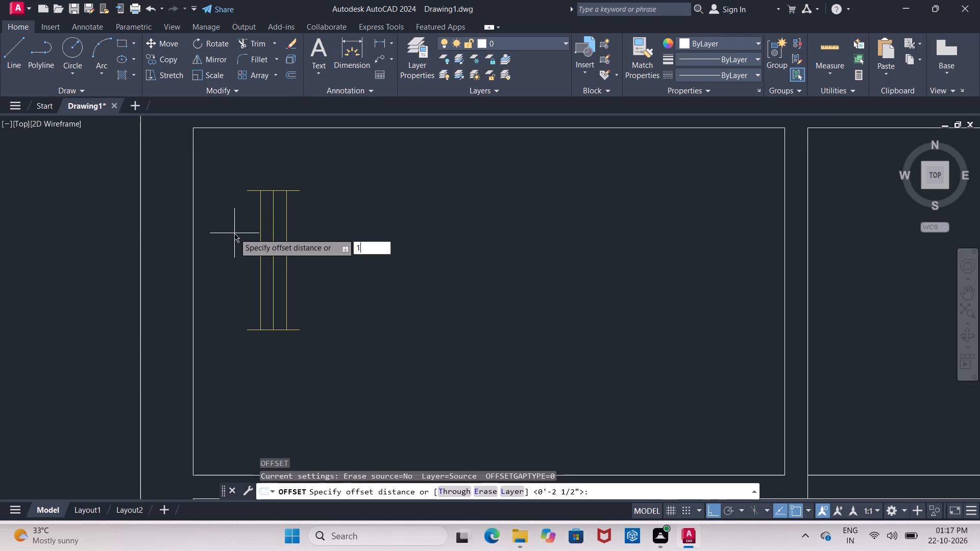
pyautogui.press("'")
pyautogui.press('Return')
pyautogui.click(253, 190)
pyautogui.click(247, 232)
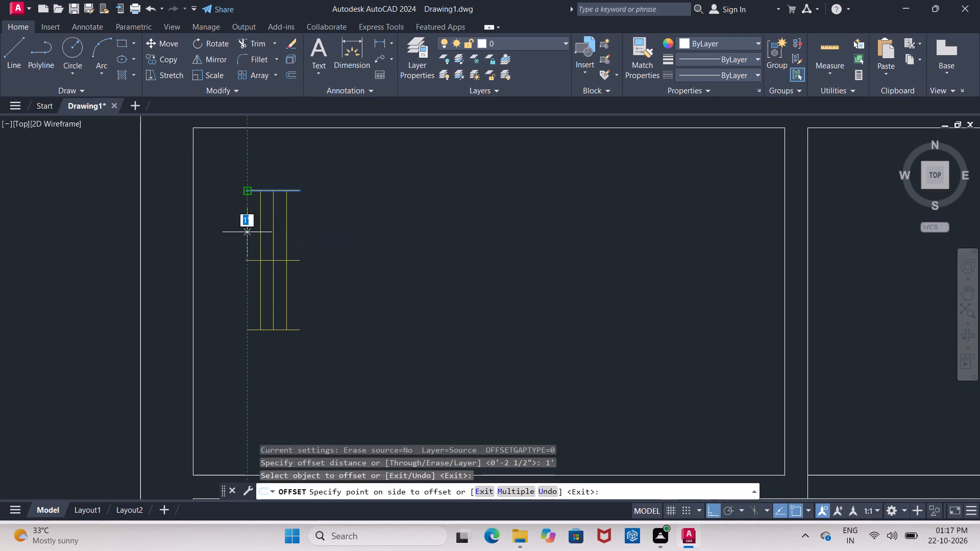
pyautogui.press('Escape')
pyautogui.press('`')
pyautogui.press('Escape')
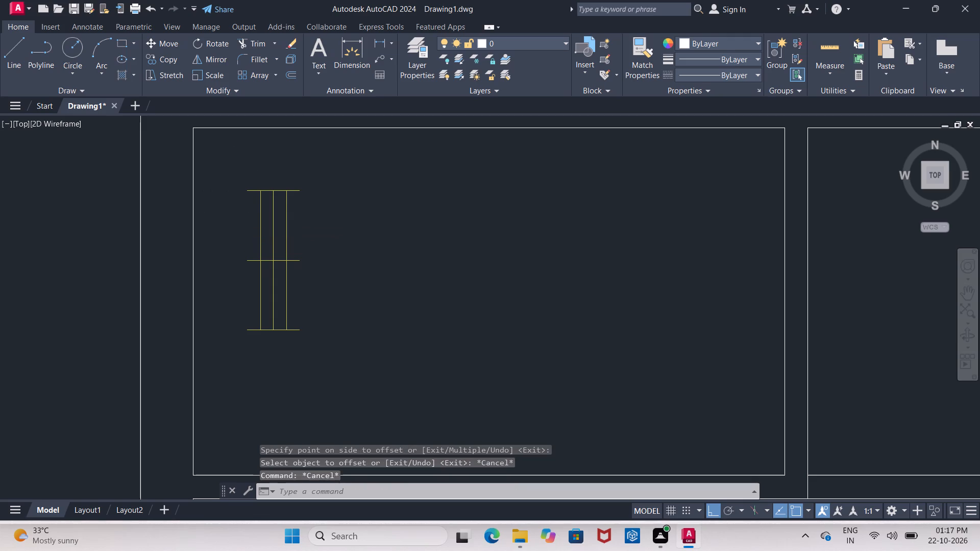
# Move the window with its middle line into the west wall, aligning it with the midpoint of the small west room's inner wall line.
pyautogui.click(231, 172)
pyautogui.click(328, 361)
pyautogui.press('m')
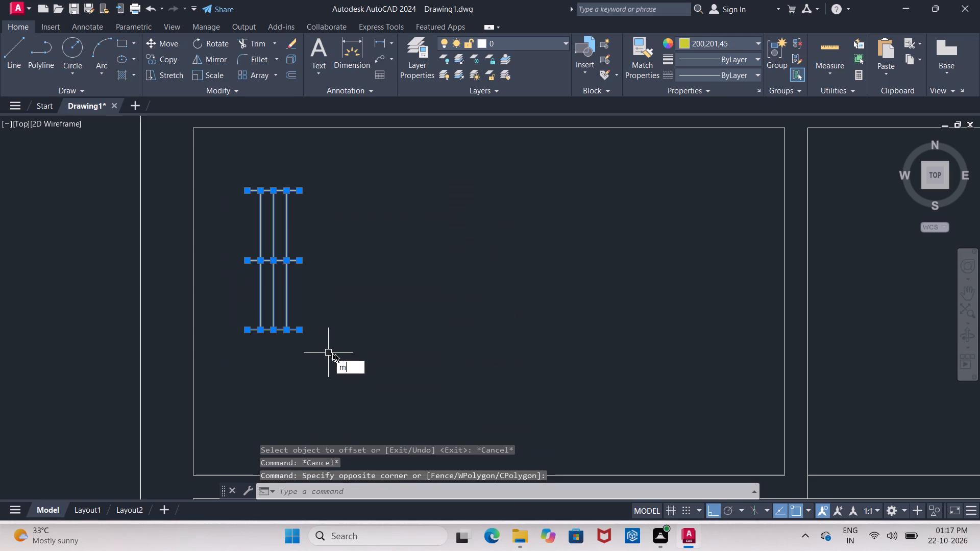
pyautogui.click(370, 378)
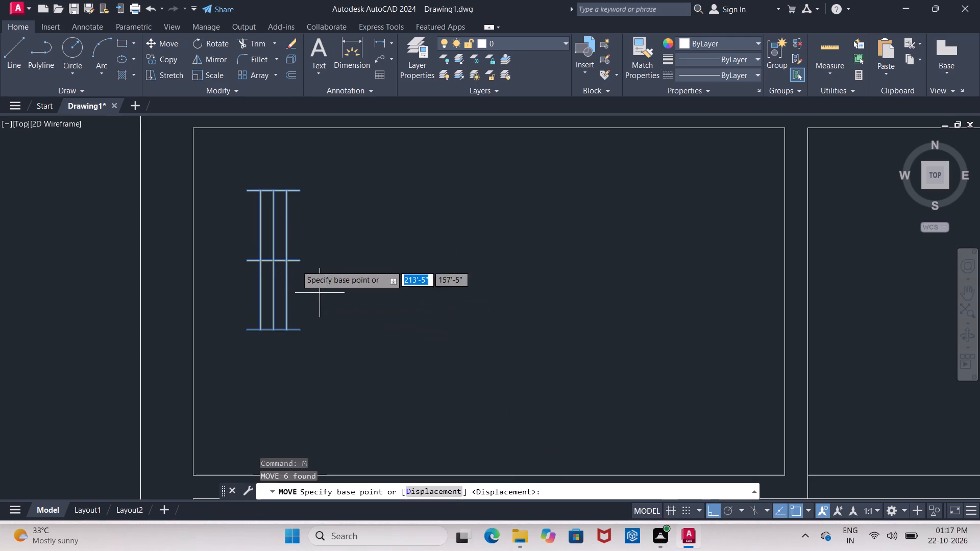
pyautogui.click(301, 263)
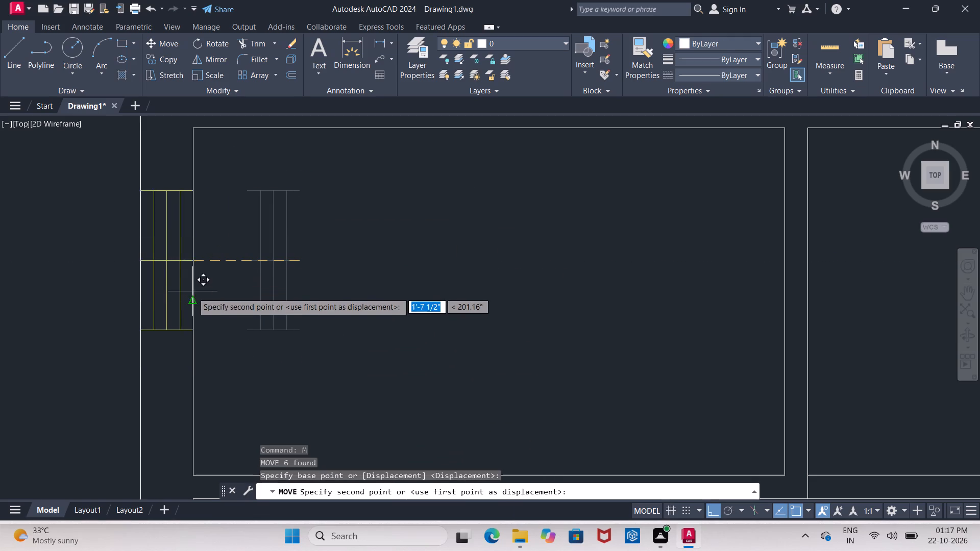
pyautogui.click(191, 299)
pyautogui.press('Escape')
# Delete the middle guide line from the window in the small west room's outer wall.
pyautogui.click(181, 303)
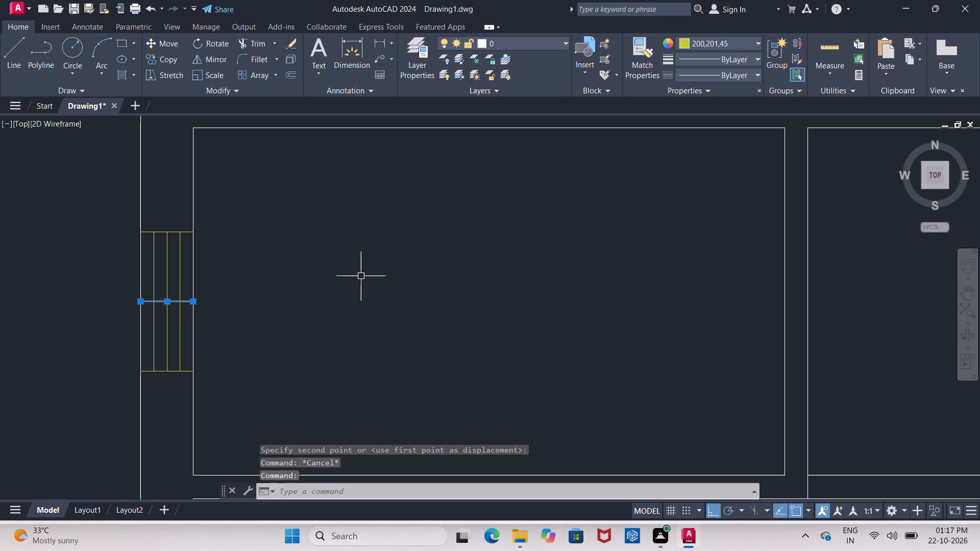
pyautogui.press('Delete')
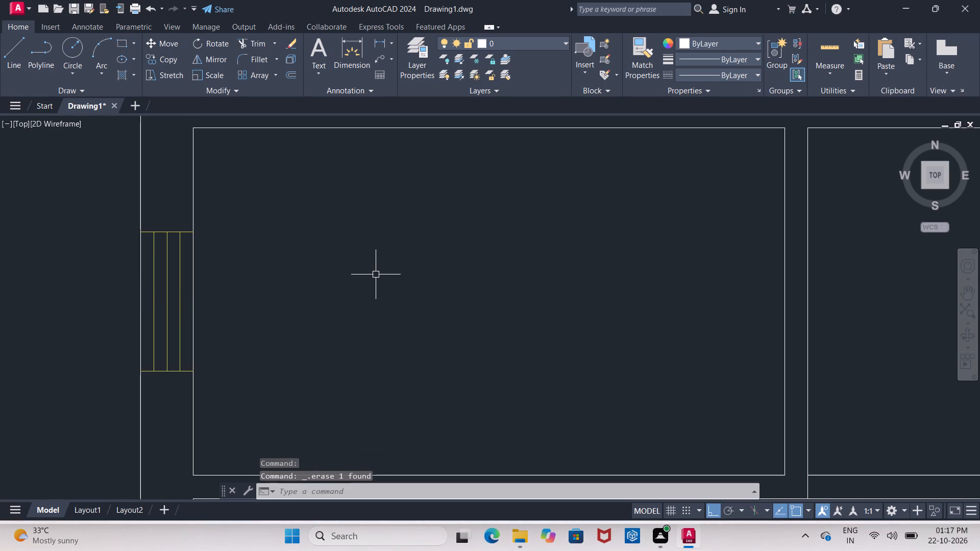
# Move the spare vertical small window from the open middle area to outside the plan, west of the outer wall.
pyautogui.scroll(-2, 365, 259)
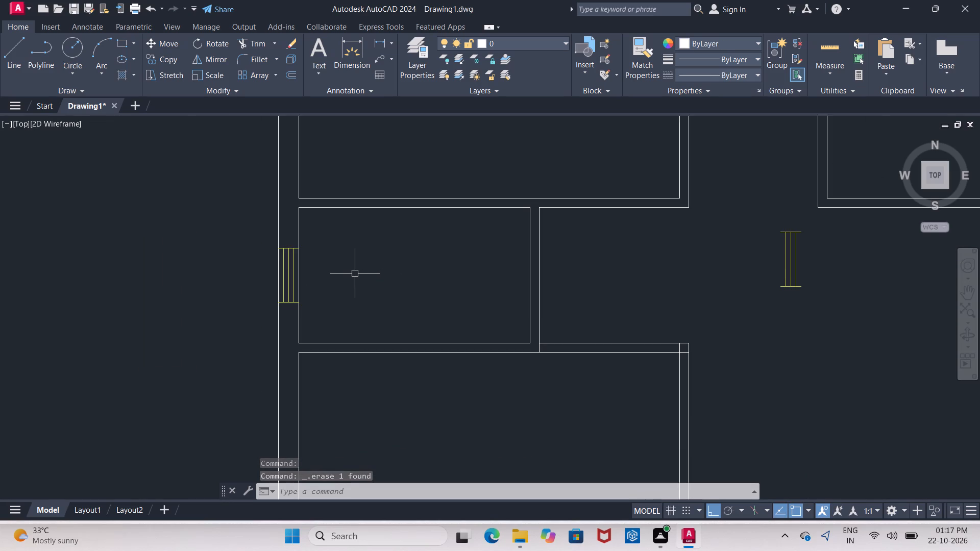
pyautogui.scroll(-2, 255, 328)
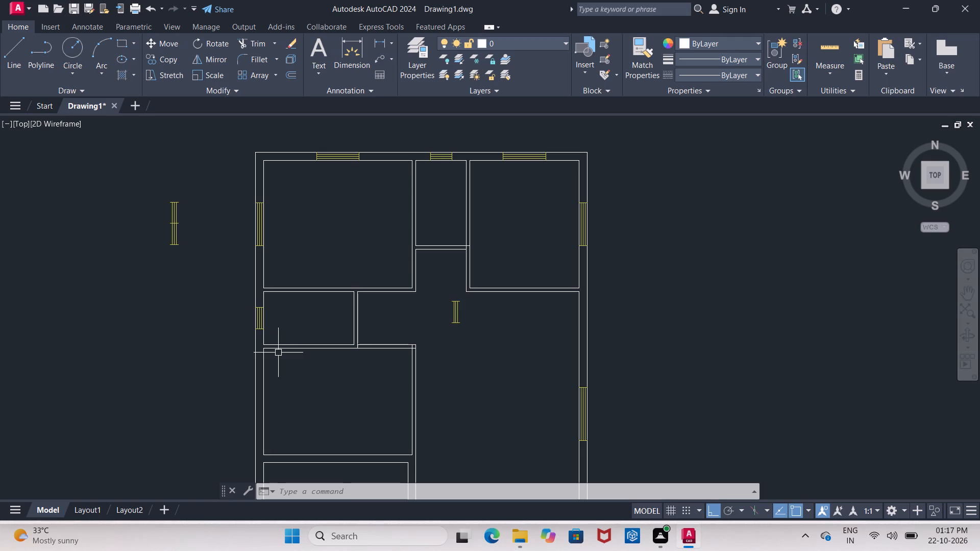
pyautogui.scroll(-1, 249, 303)
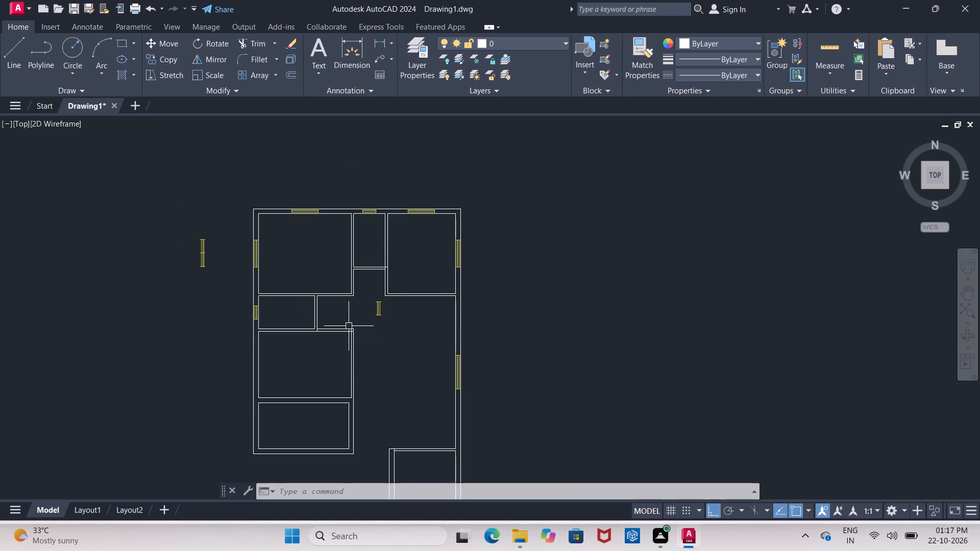
pyautogui.click(370, 296)
pyautogui.click(396, 327)
pyautogui.press('m')
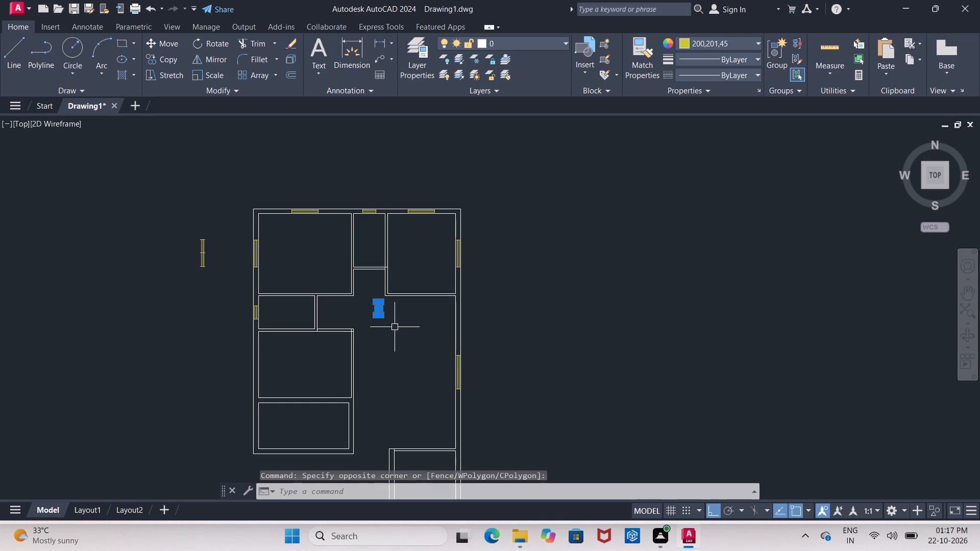
pyautogui.click(429, 352)
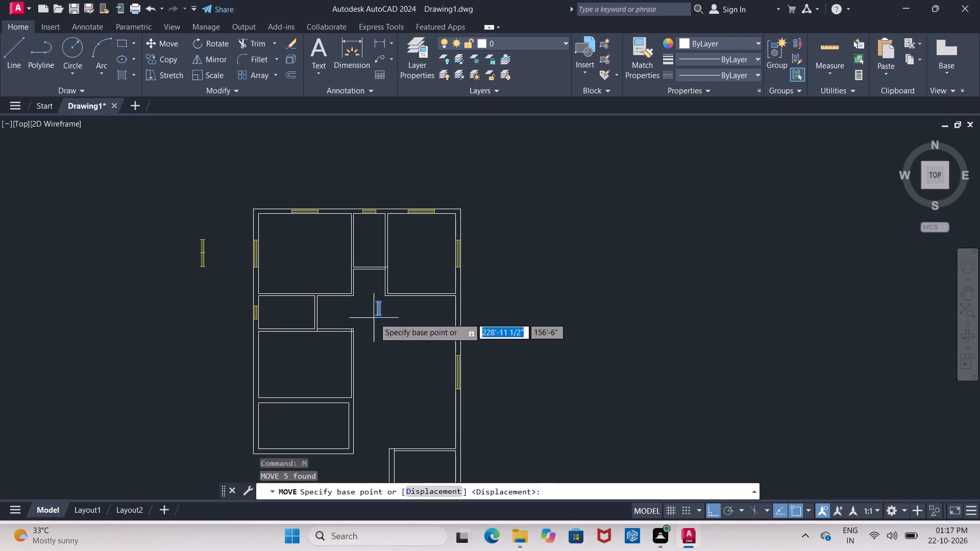
pyautogui.click(381, 315)
pyautogui.click(177, 308)
pyautogui.press('Escape')
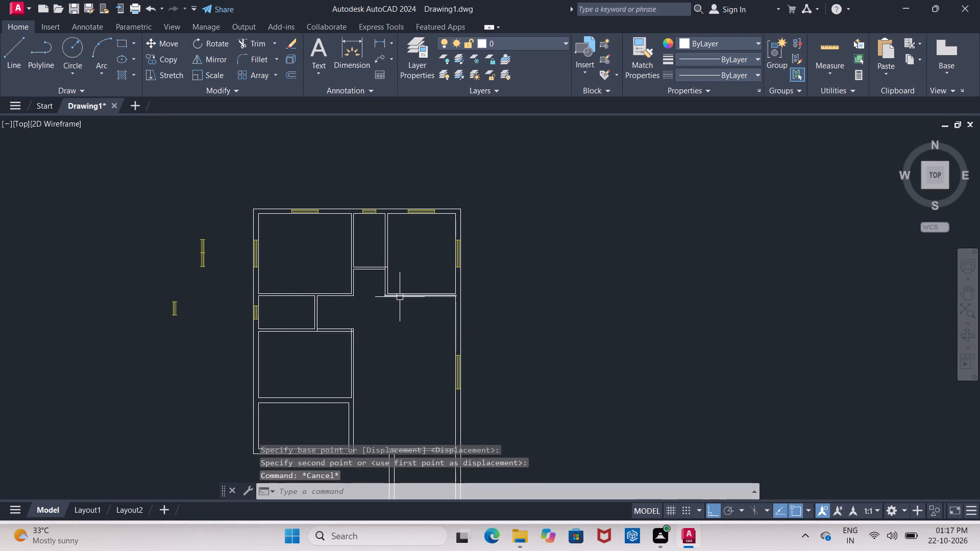
# Draw a horizontal line from the midpoint of the inner west wall line, in the room below the small west room, out past the outer wall.
pyautogui.scroll(-1, 406, 301)
pyautogui.scroll(3, 335, 354)
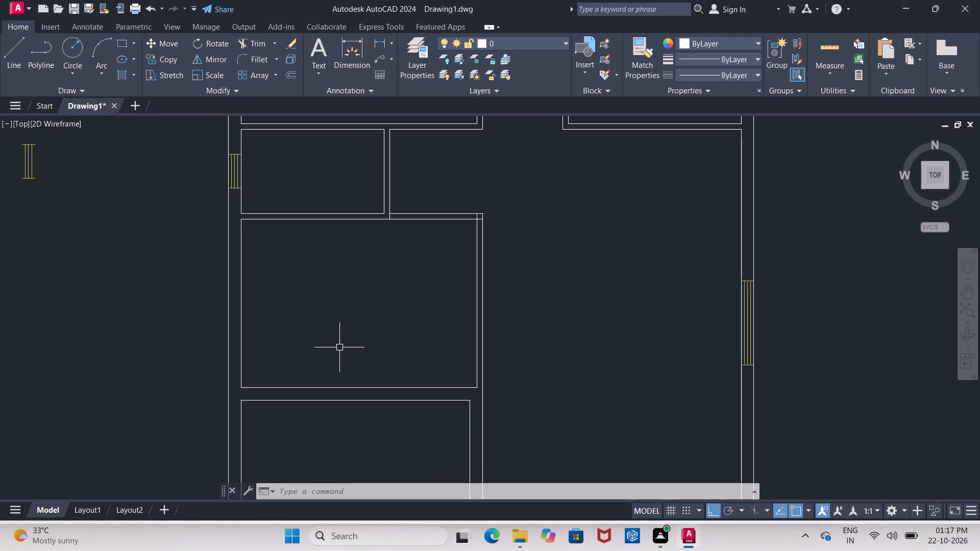
pyautogui.scroll(-1, 370, 336)
pyautogui.scroll(2, 398, 257)
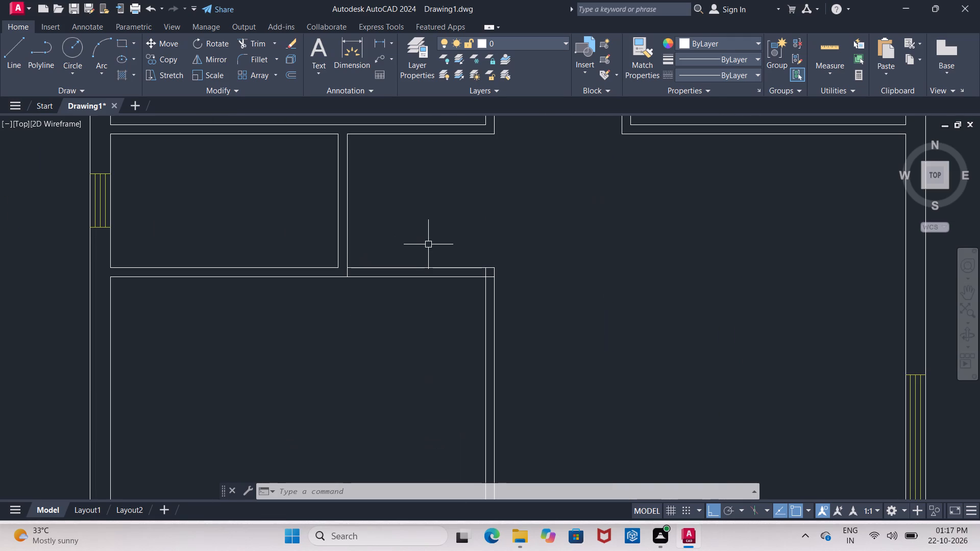
pyautogui.scroll(-3, 270, 320)
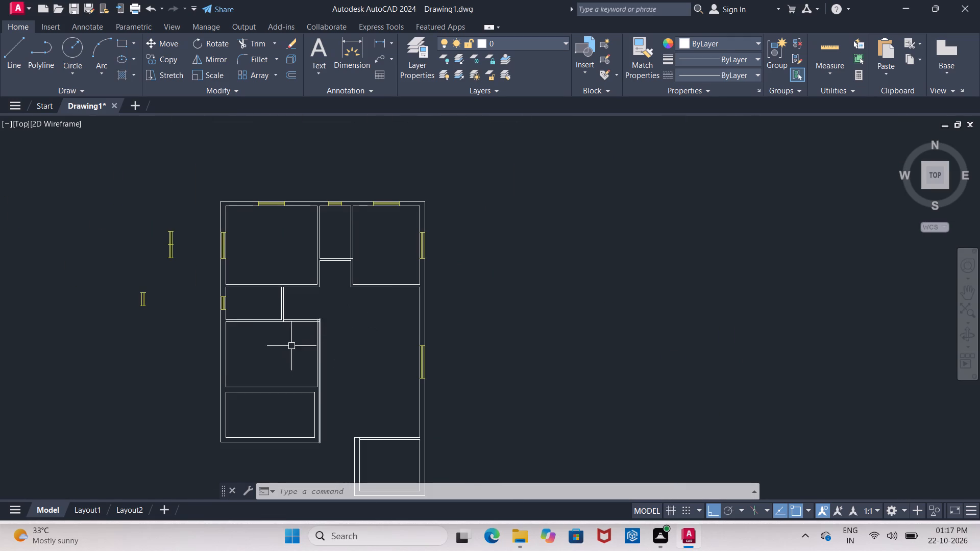
pyautogui.scroll(3, 193, 376)
pyautogui.press('l')
pyautogui.press('Return')
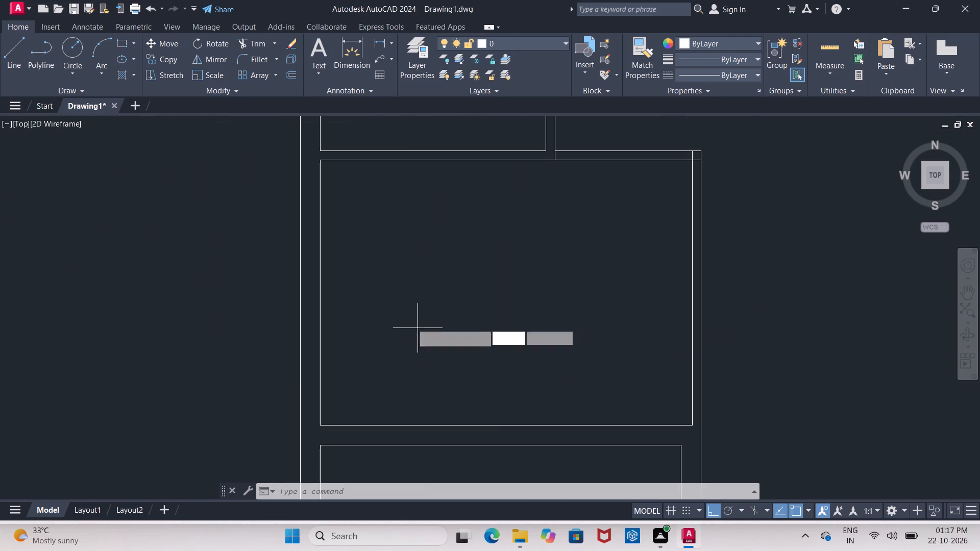
pyautogui.click(320, 295)
pyautogui.click(249, 293)
pyautogui.press('Escape')
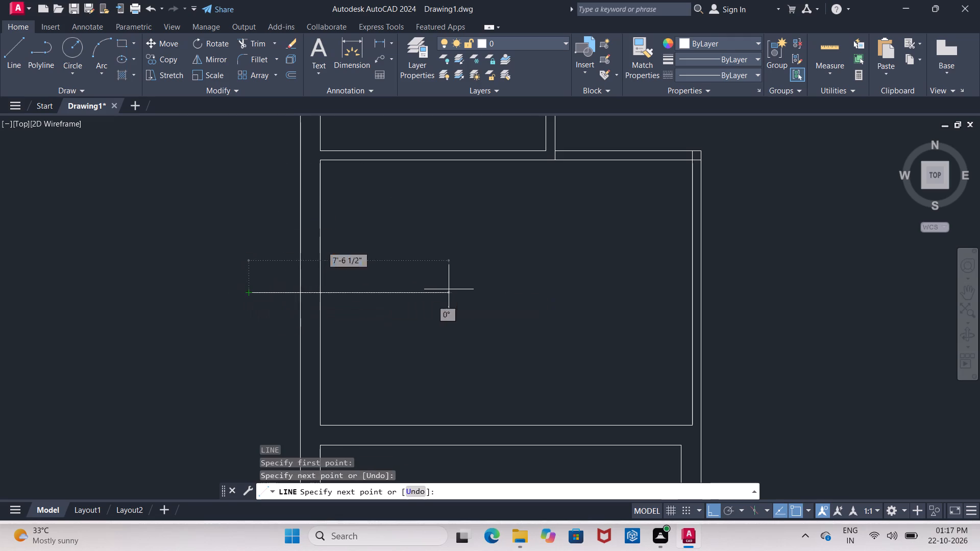
# Trim the part of the new horizontal line that extends outside the west wall.
pyautogui.write('tr')
pyautogui.press('Return')
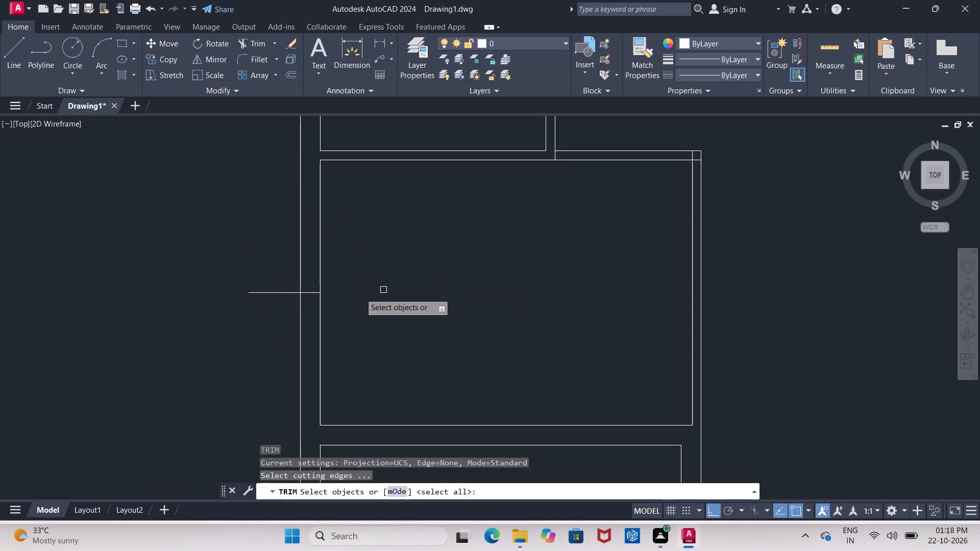
pyautogui.press('Return')
pyautogui.click(266, 280)
pyautogui.click(275, 320)
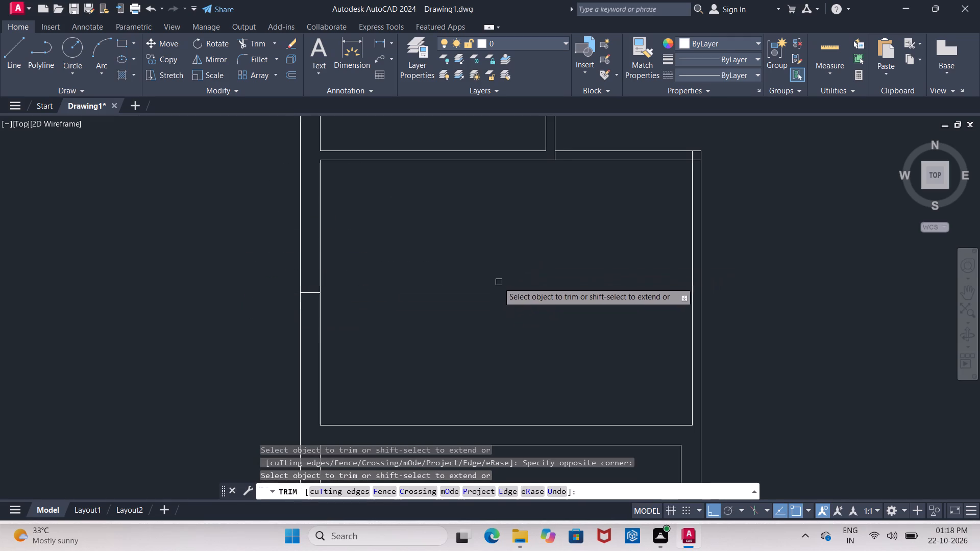
pyautogui.press('Escape')
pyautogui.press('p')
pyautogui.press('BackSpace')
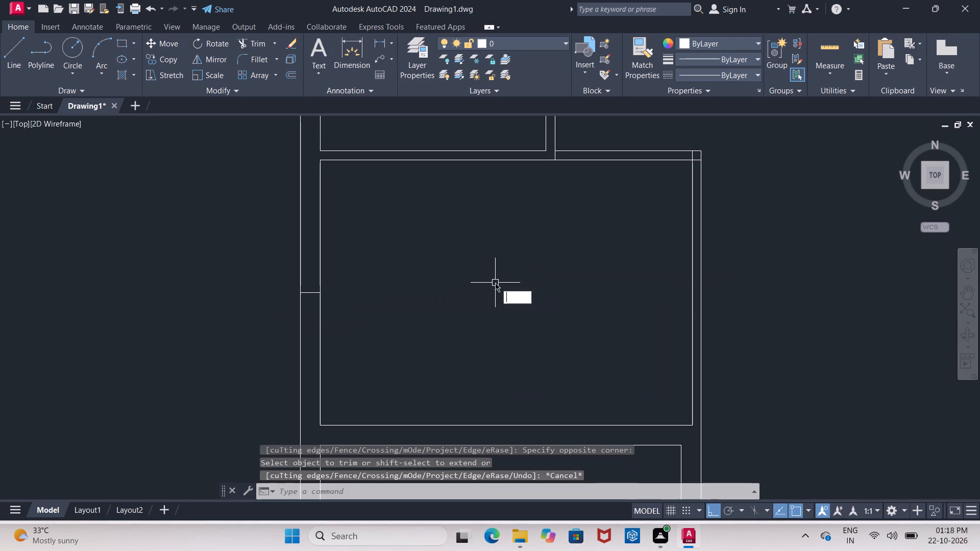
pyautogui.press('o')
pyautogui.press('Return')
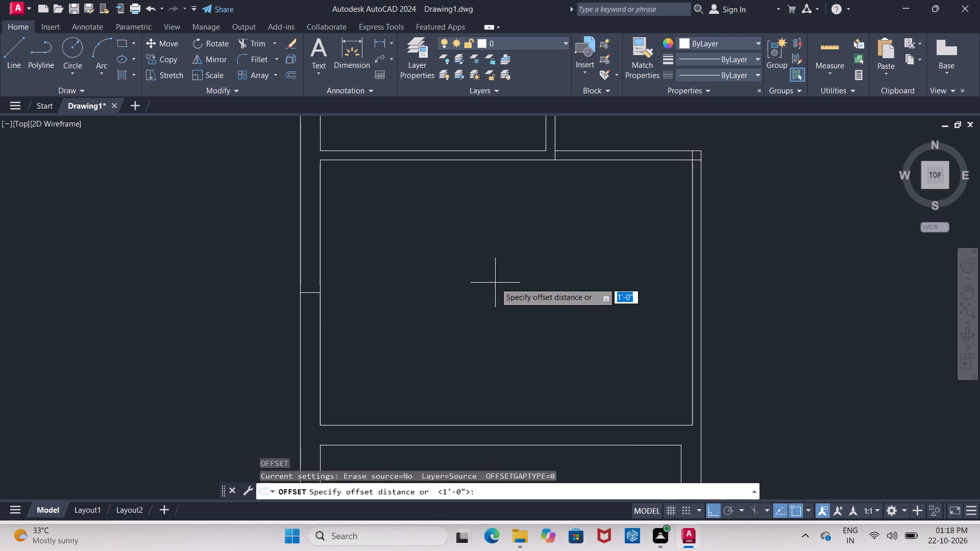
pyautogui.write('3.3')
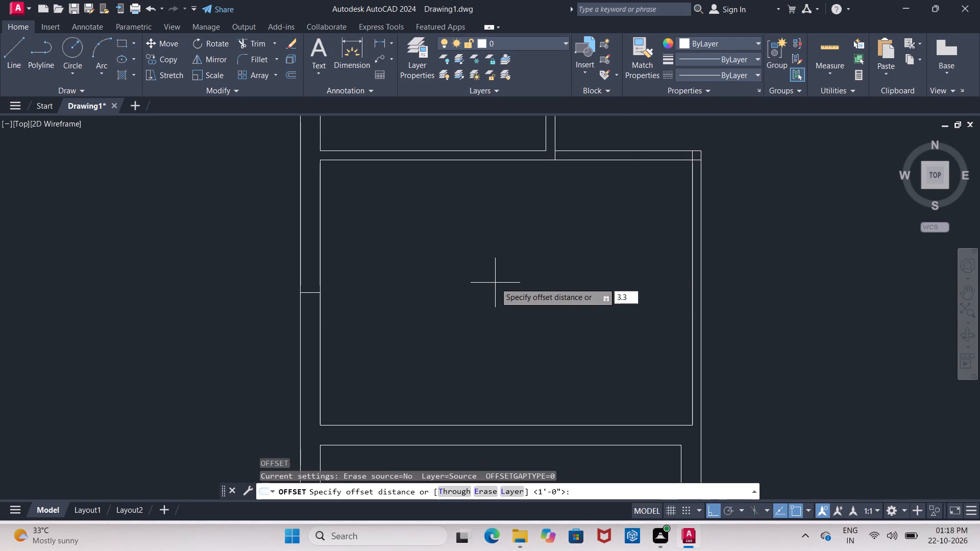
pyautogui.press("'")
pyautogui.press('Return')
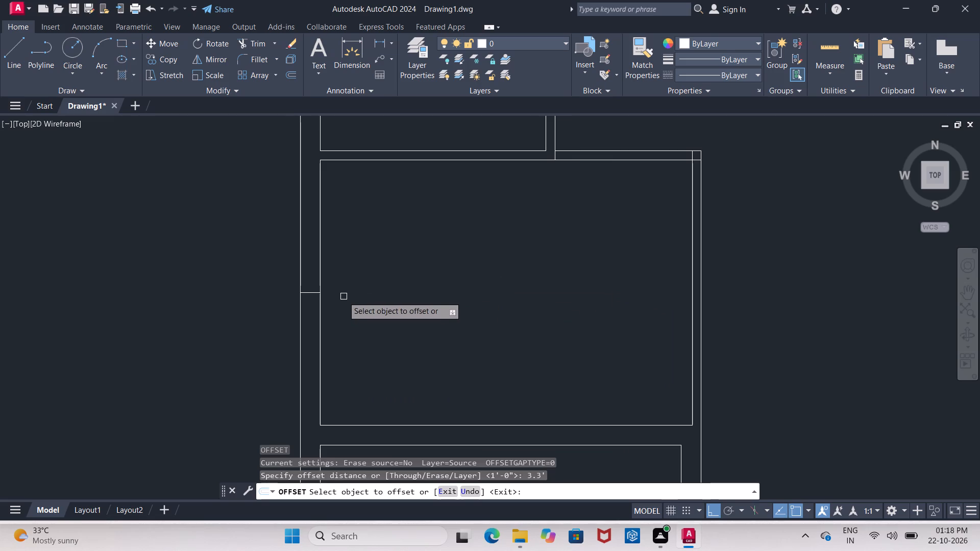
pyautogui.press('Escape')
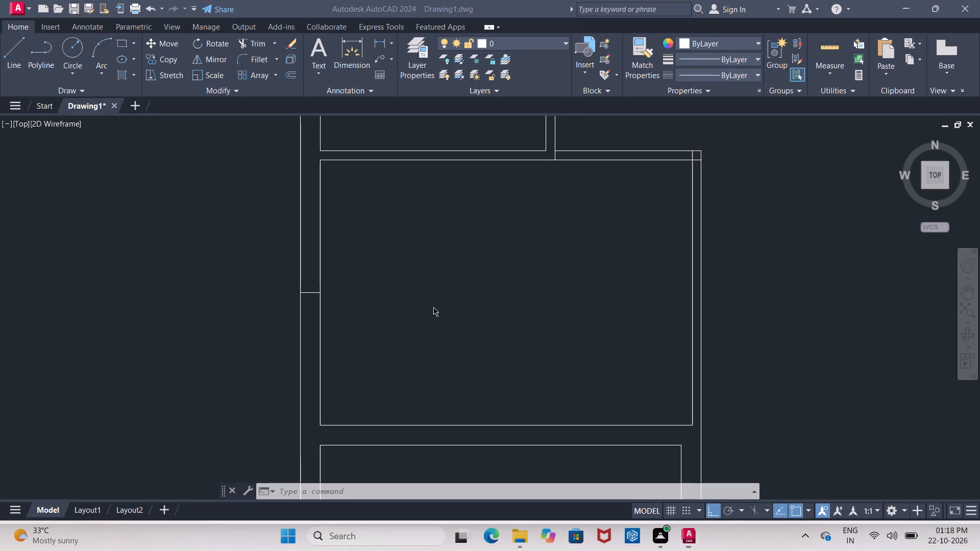
# Switch to Calculator and compute 3.6 divided by 2.
pyautogui.moveTo(765, 59); pyautogui.dragTo(719, 71)
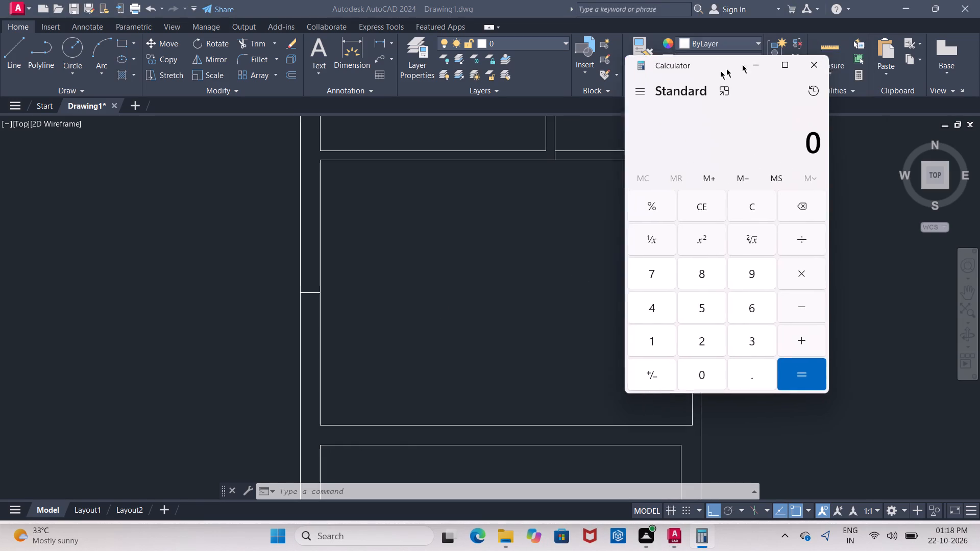
pyautogui.moveTo(719, 71); pyautogui.dragTo(221, 92)
pyautogui.click(240, 362)
pyautogui.click(255, 399)
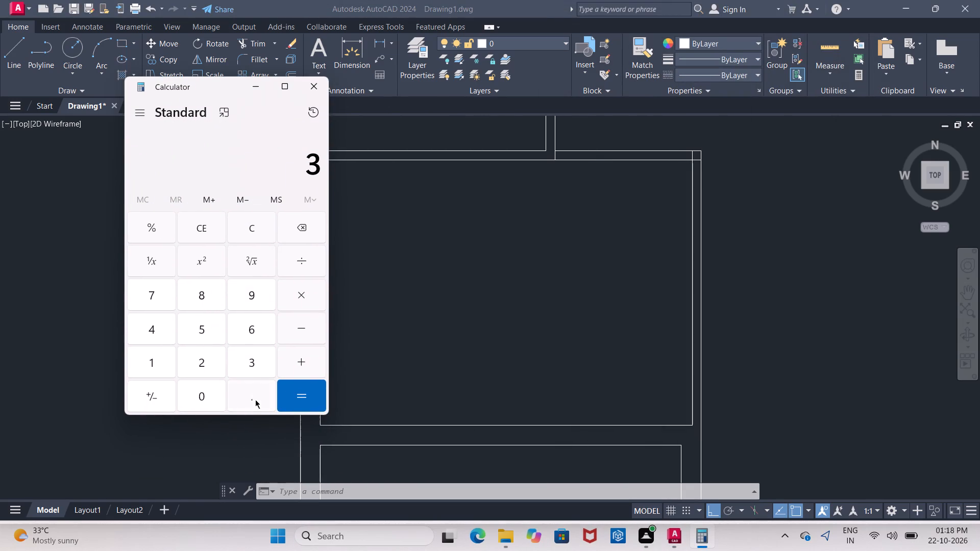
pyautogui.click(255, 328)
pyautogui.click(313, 263)
pyautogui.click(199, 368)
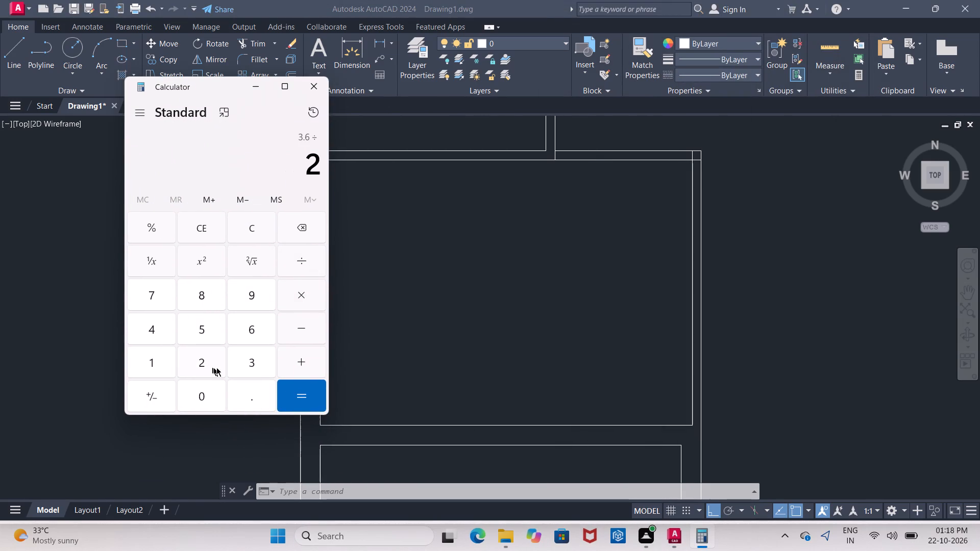
pyautogui.click(288, 386)
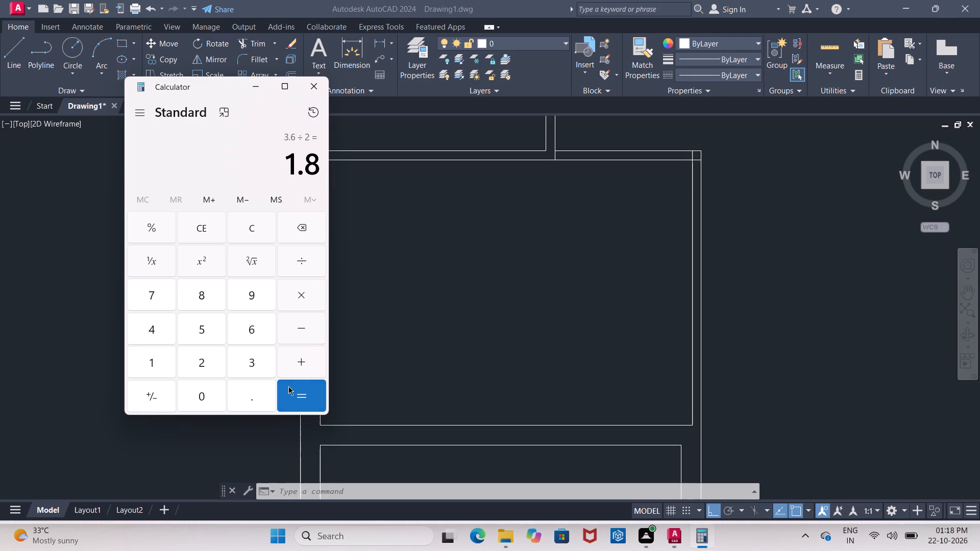
# Offset the horizontal midpoint line in the west wall by 1.8' both upward and downward to mark the window's ends.
pyautogui.click(311, 86)
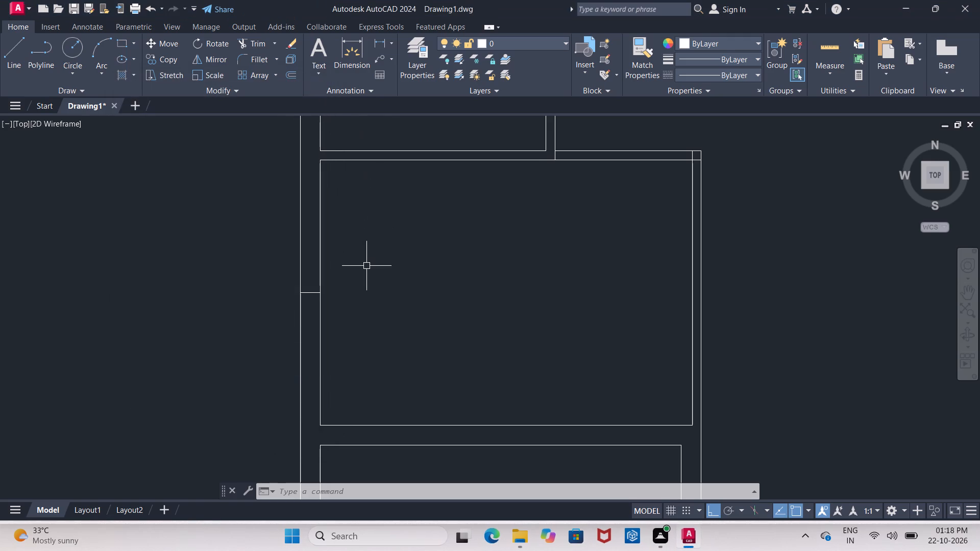
pyautogui.press('o')
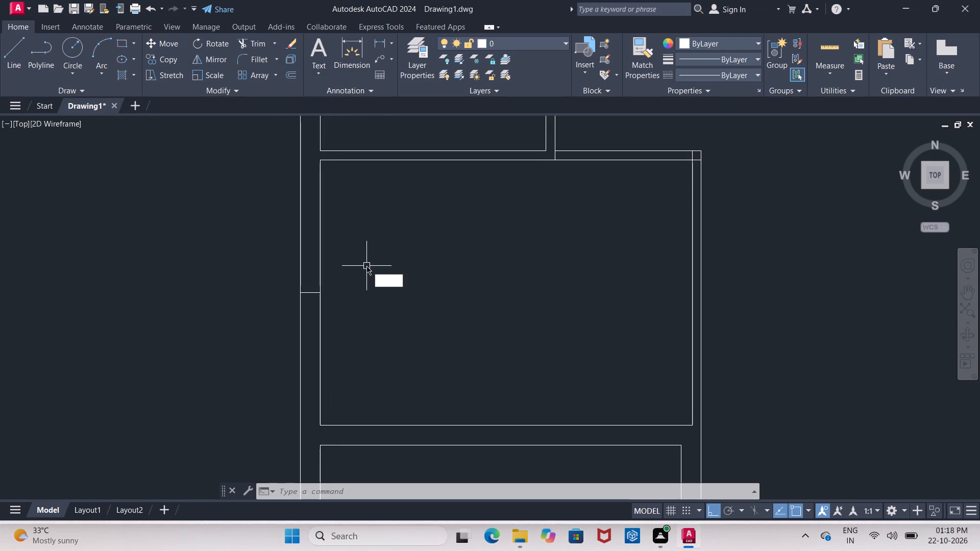
pyautogui.press('Return')
pyautogui.write('1.8')
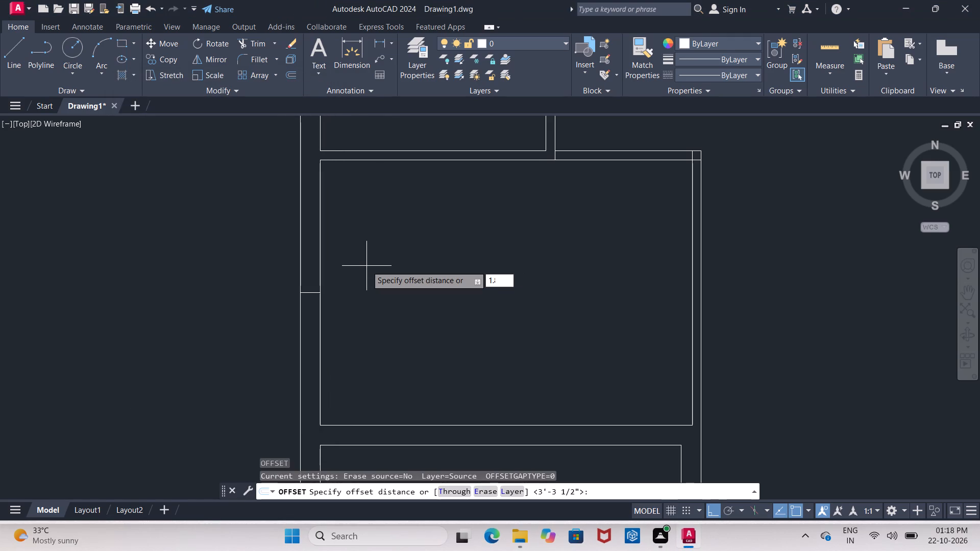
pyautogui.press("'")
pyautogui.press('Return')
pyautogui.click(314, 293)
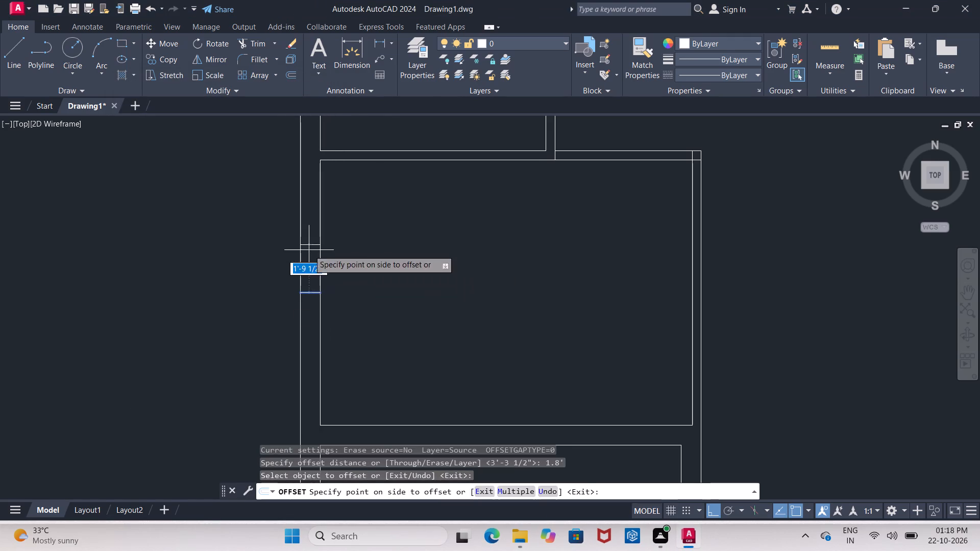
pyautogui.click(309, 250)
pyautogui.click(312, 294)
pyautogui.click(311, 319)
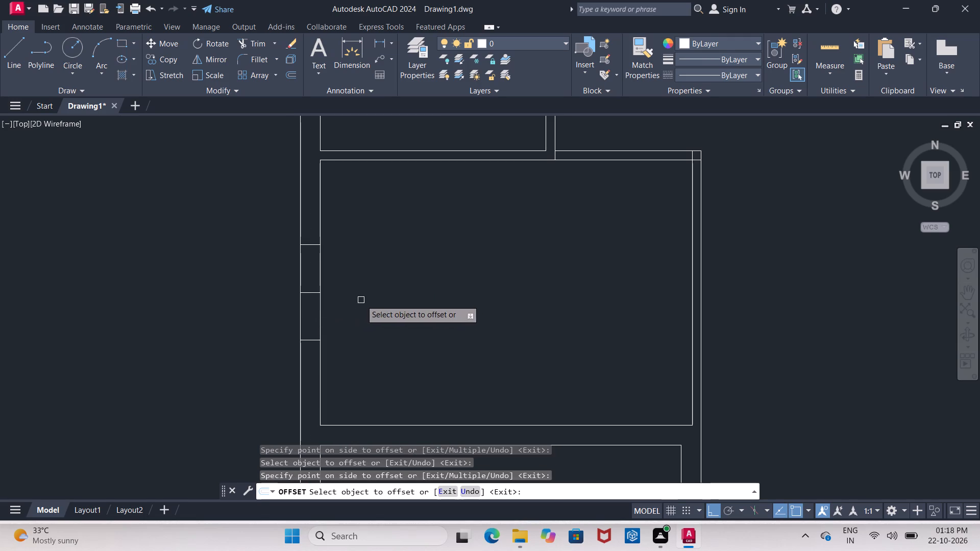
pyautogui.press('Escape')
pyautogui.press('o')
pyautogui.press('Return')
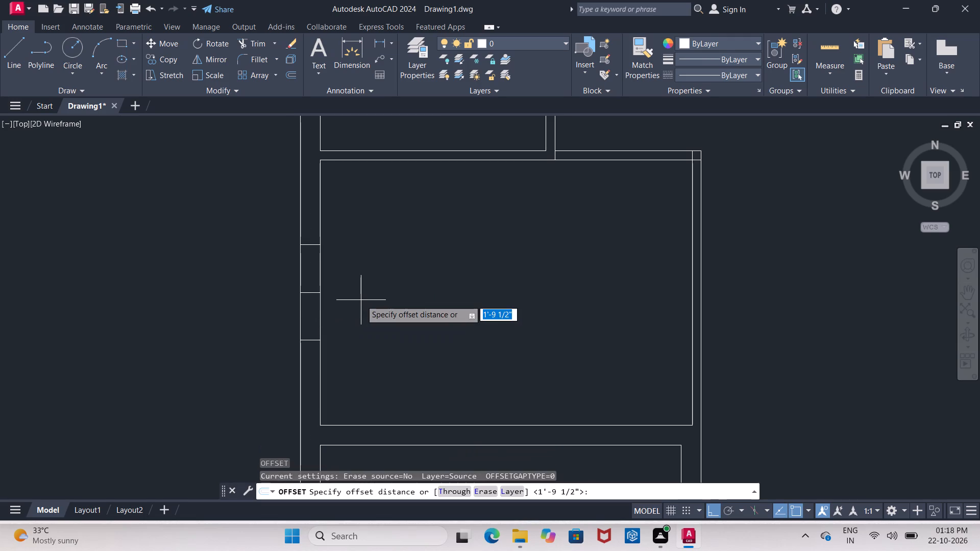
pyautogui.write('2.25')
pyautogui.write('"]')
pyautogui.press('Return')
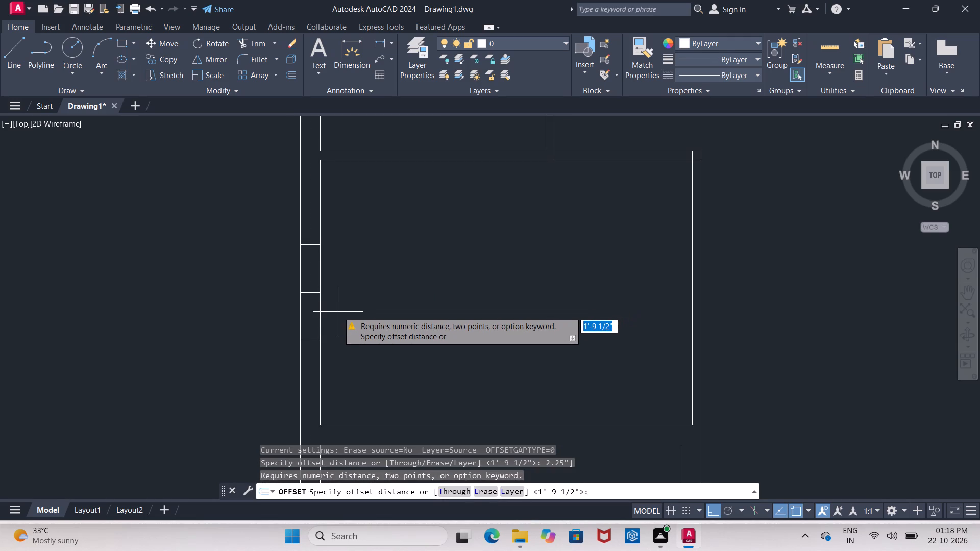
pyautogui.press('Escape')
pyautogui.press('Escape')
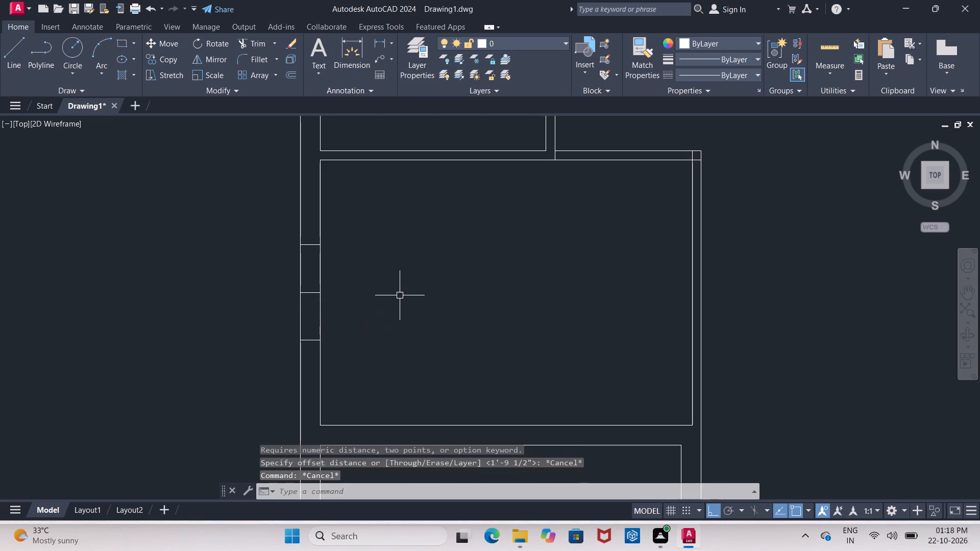
# Offset the outer west wall line inward three times in succession at 2.25" to form the window's inner lines.
pyautogui.press('o')
pyautogui.press('Return')
pyautogui.write('2.25"')
pyautogui.press('Return')
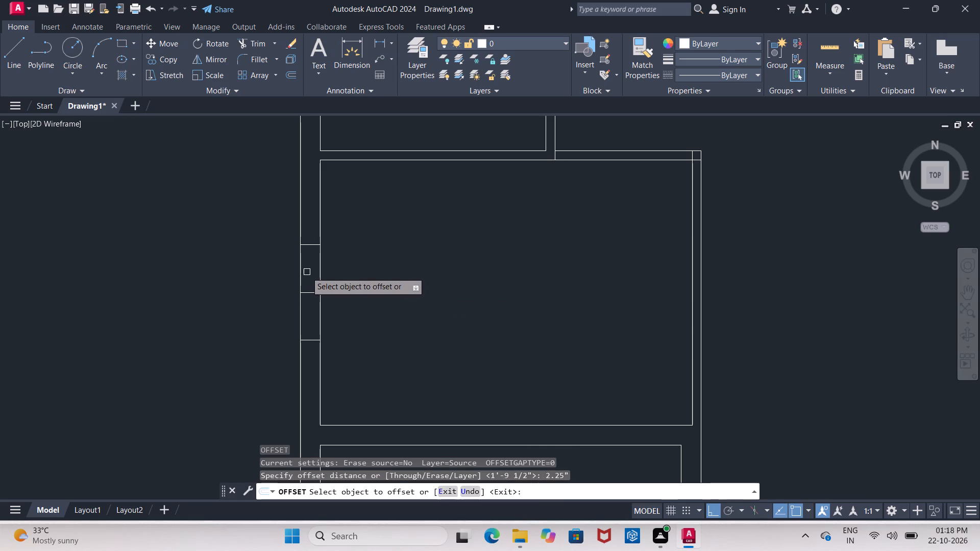
pyautogui.click(301, 277)
pyautogui.click(313, 277)
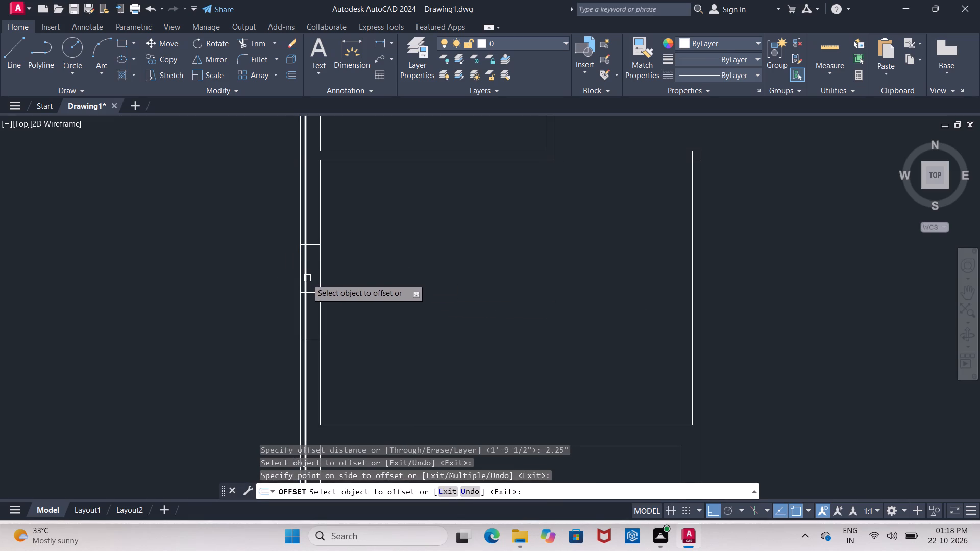
pyautogui.click(307, 279)
pyautogui.click(314, 279)
pyautogui.click(312, 279)
pyautogui.click(316, 279)
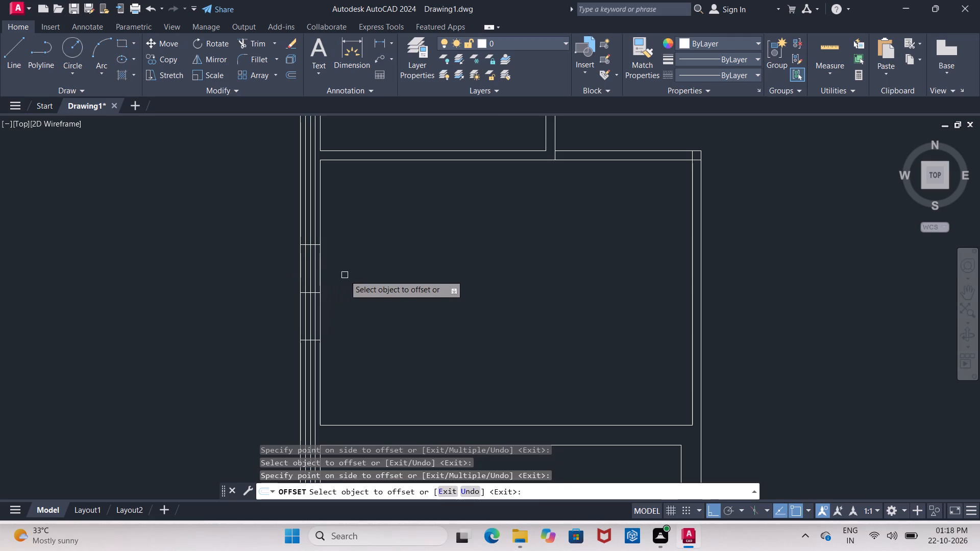
pyautogui.press('Escape')
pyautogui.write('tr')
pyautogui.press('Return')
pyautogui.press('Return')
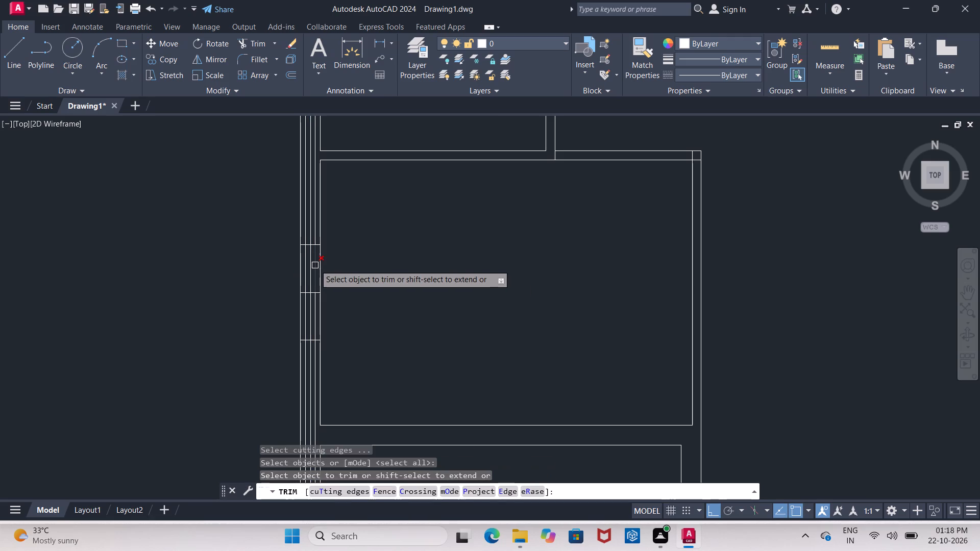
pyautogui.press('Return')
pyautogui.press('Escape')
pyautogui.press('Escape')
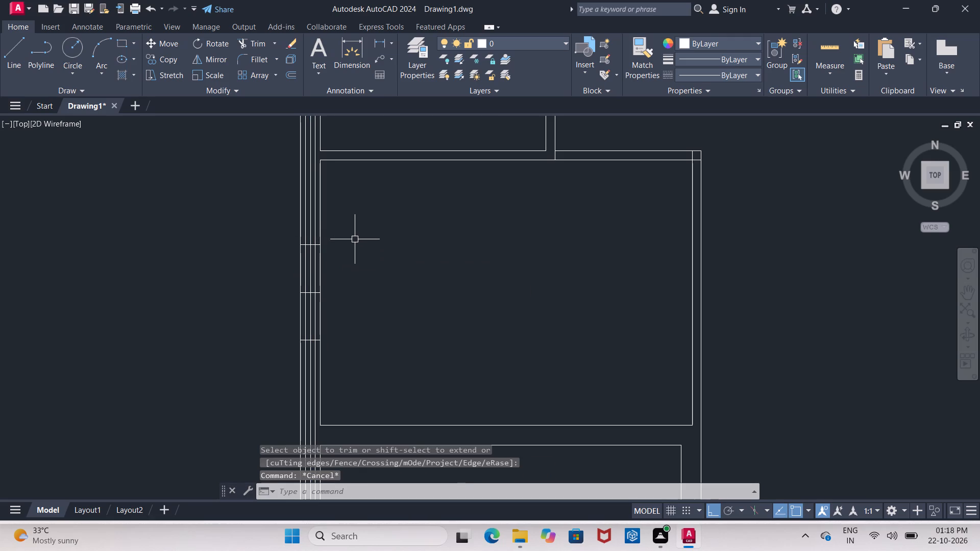
# Trim the three offset lines above and below the window's end lines in the west wall.
pyautogui.write('tr')
pyautogui.press('Return')
pyautogui.press('Return')
pyautogui.scroll(2, 320, 239)
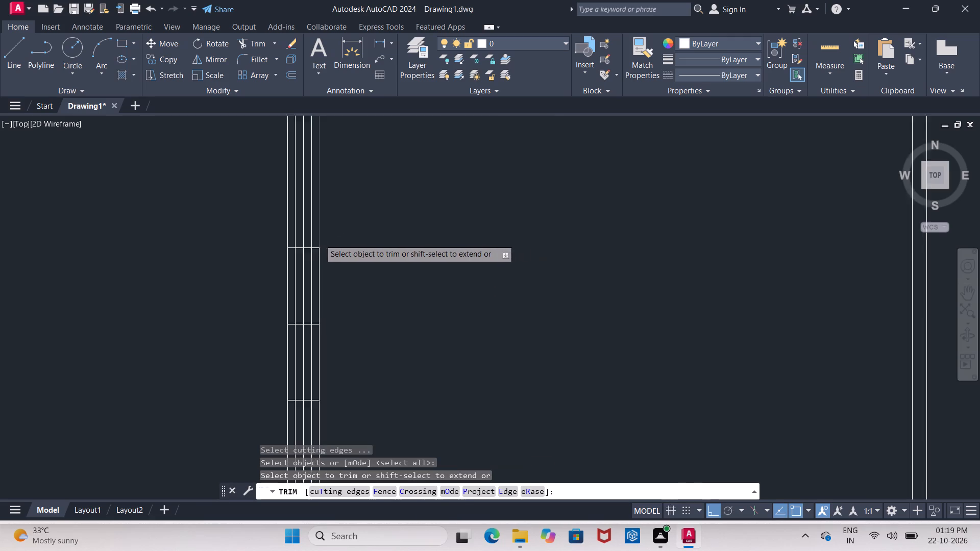
pyautogui.scroll(3, 320, 239)
pyautogui.click(271, 244)
pyautogui.click(135, 259)
pyautogui.scroll(-4, 283, 153)
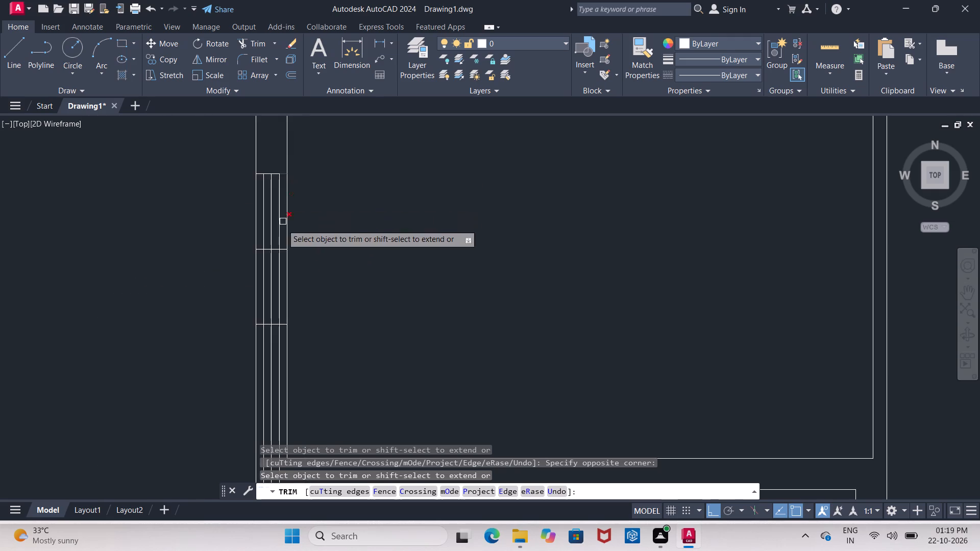
pyautogui.scroll(1, 276, 261)
pyautogui.scroll(2, 282, 371)
pyautogui.click(287, 366)
pyautogui.click(197, 381)
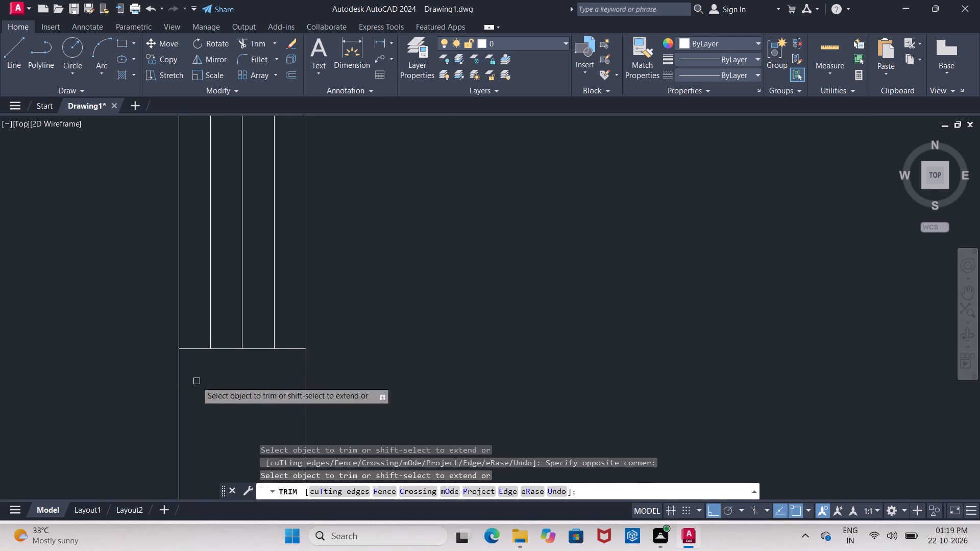
pyautogui.press('Escape')
# Delete the horizontal centre line crossing the middle of the new west window.
pyautogui.scroll(-2, 365, 288)
pyautogui.scroll(-2, 361, 240)
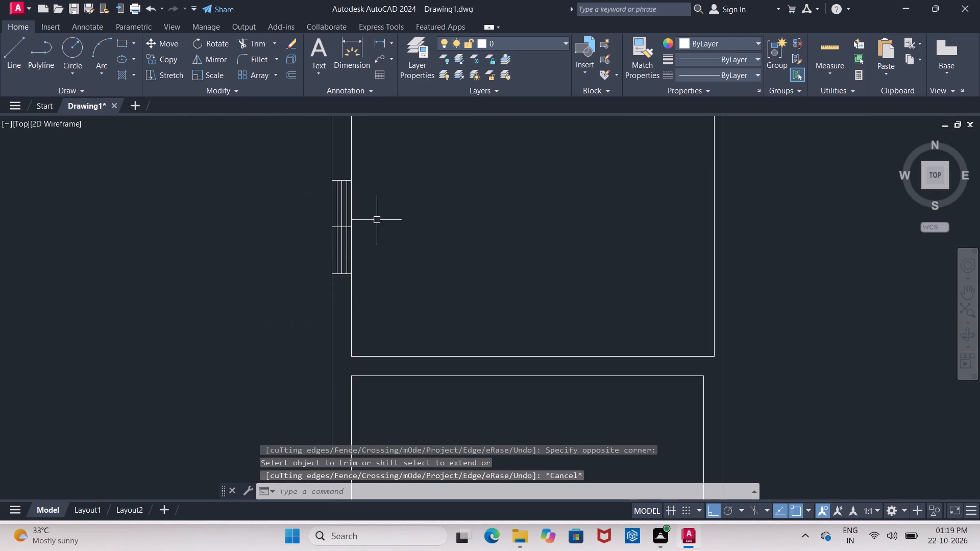
pyautogui.scroll(2, 381, 213)
pyautogui.click(298, 251)
pyautogui.press('Delete')
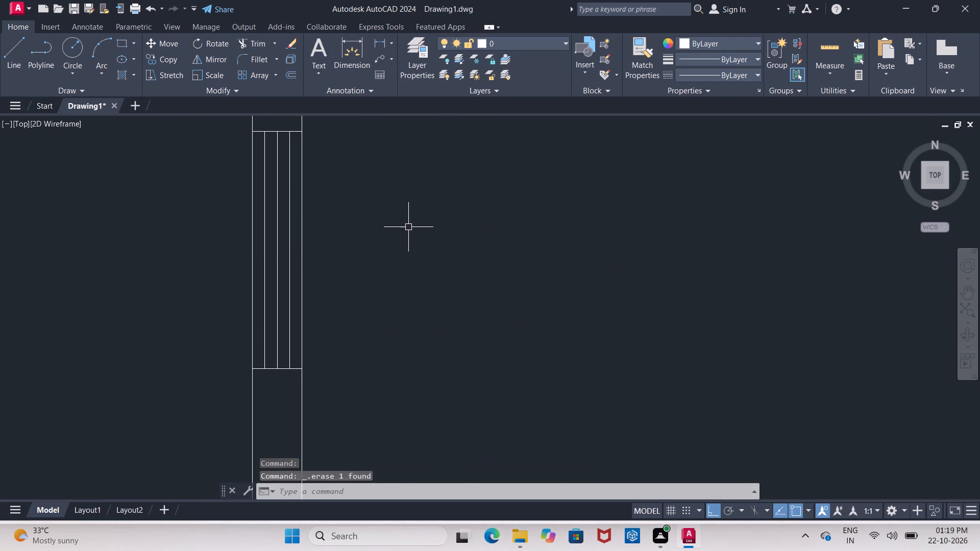
pyautogui.scroll(-1, 398, 238)
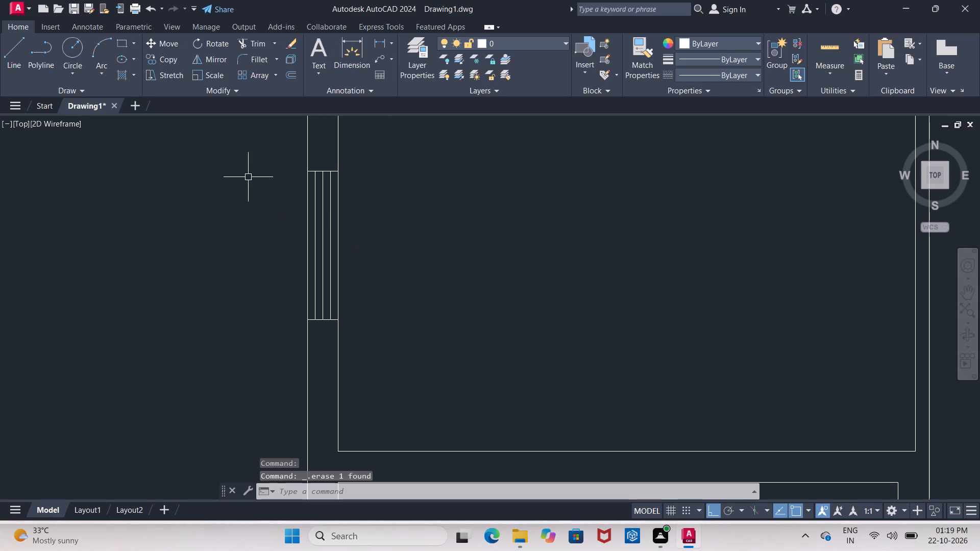
# Set the colour of the new west window's lines to yellow 200,201,45.
pyautogui.press('Escape')
pyautogui.press('Escape')
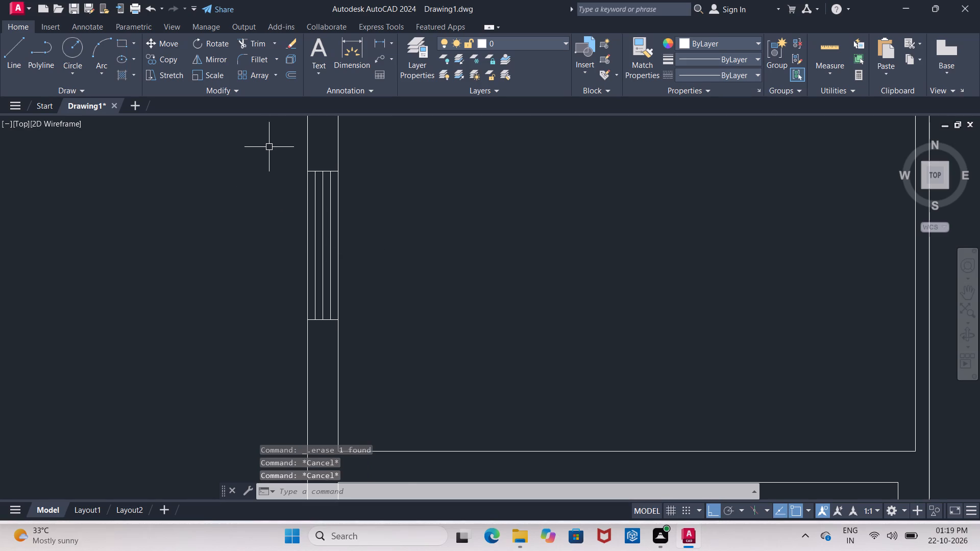
pyautogui.click(269, 147)
pyautogui.click(387, 341)
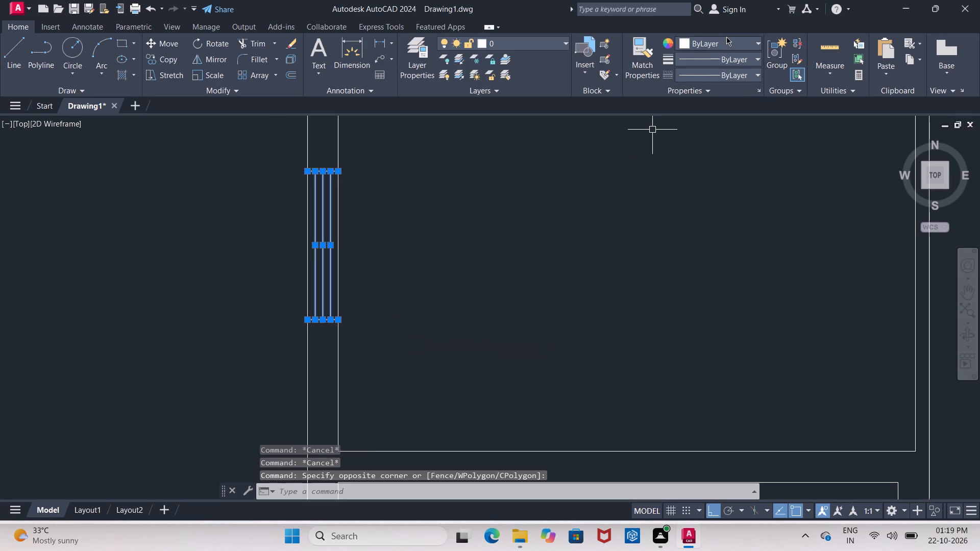
pyautogui.click(707, 39)
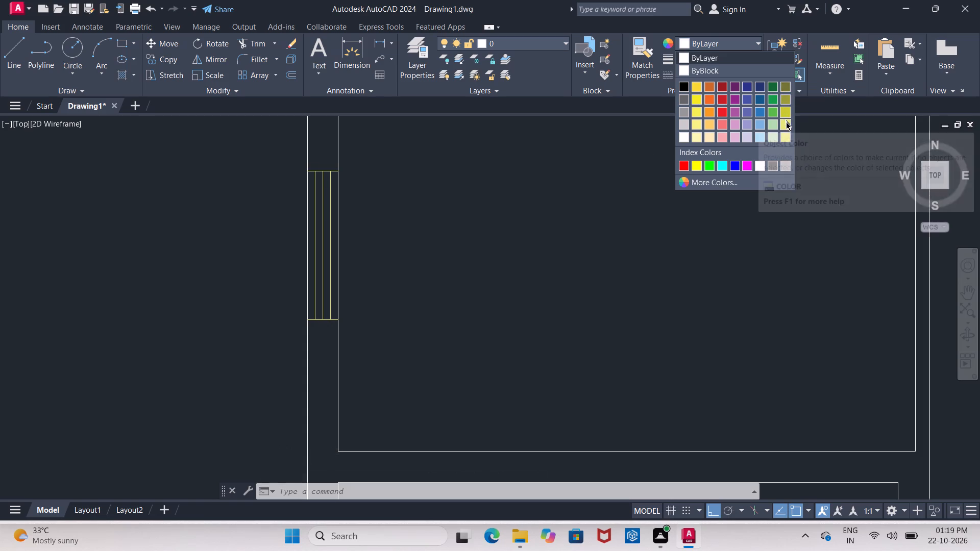
pyautogui.click(783, 109)
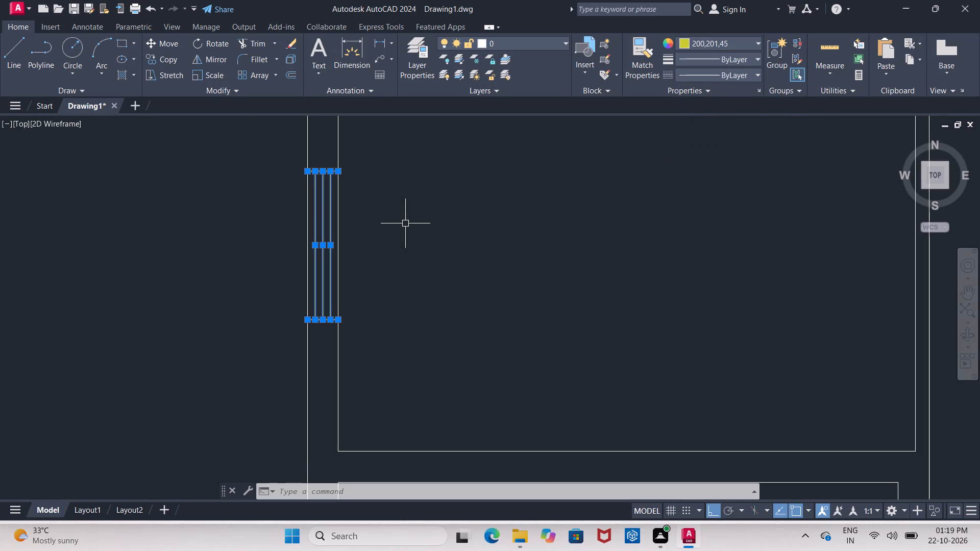
pyautogui.press('Escape')
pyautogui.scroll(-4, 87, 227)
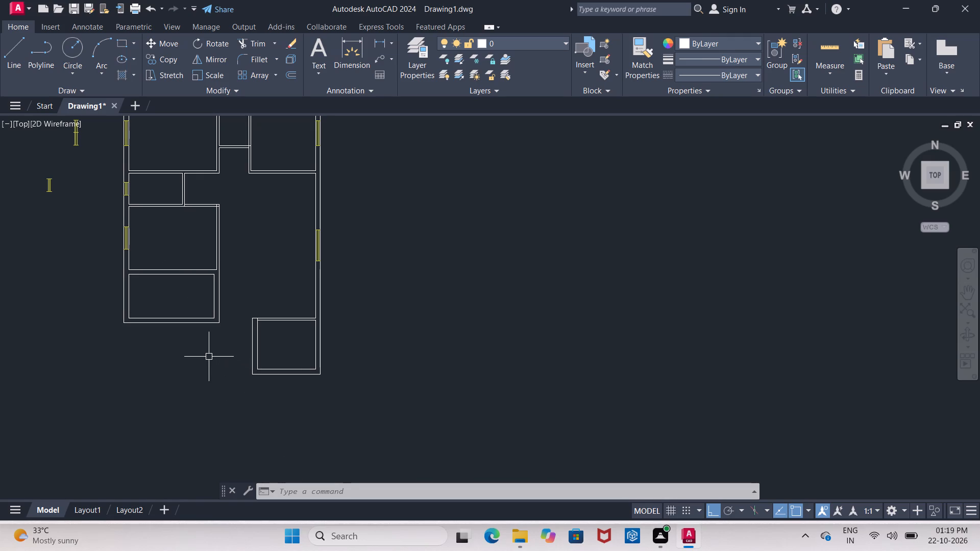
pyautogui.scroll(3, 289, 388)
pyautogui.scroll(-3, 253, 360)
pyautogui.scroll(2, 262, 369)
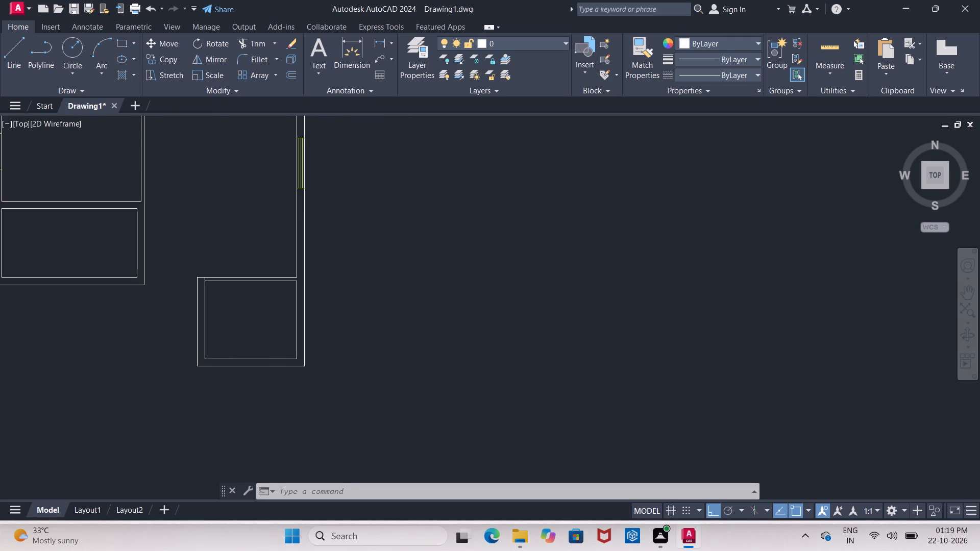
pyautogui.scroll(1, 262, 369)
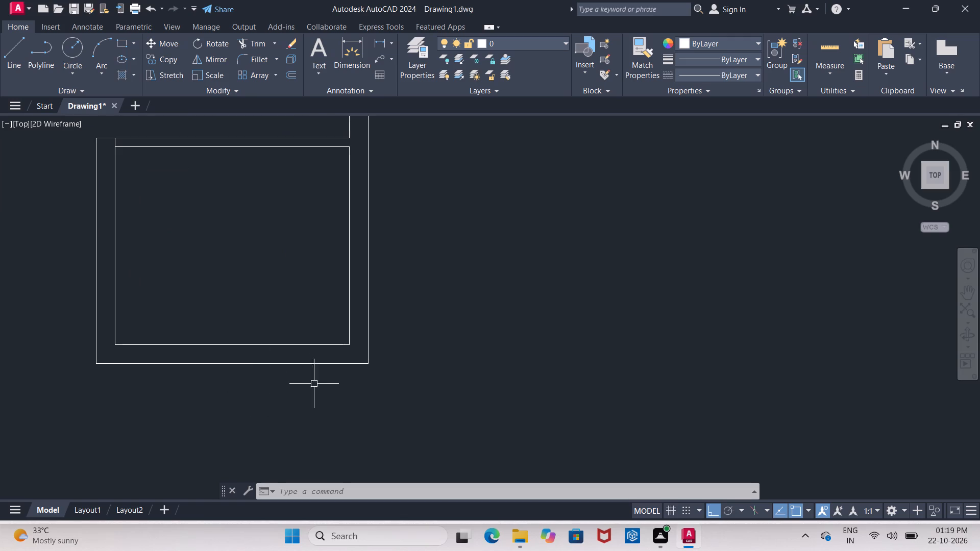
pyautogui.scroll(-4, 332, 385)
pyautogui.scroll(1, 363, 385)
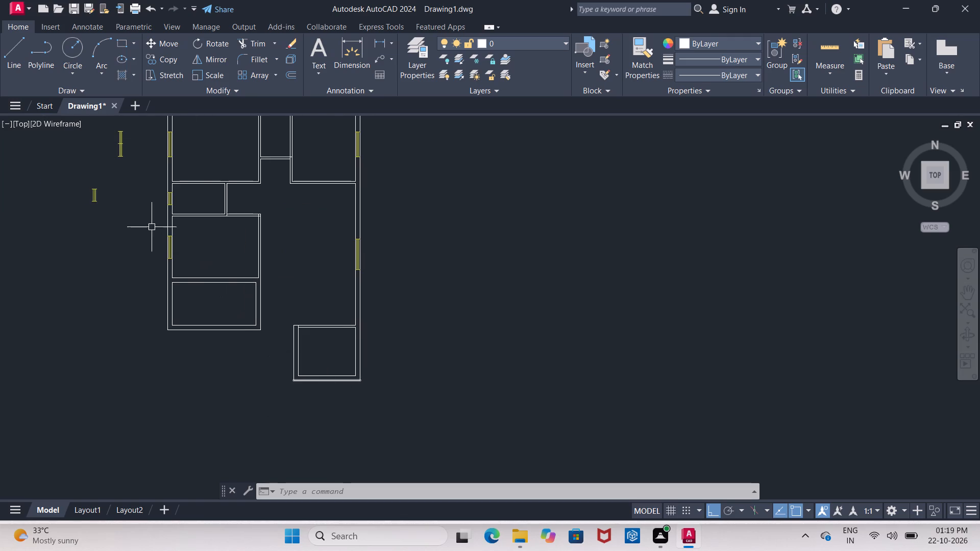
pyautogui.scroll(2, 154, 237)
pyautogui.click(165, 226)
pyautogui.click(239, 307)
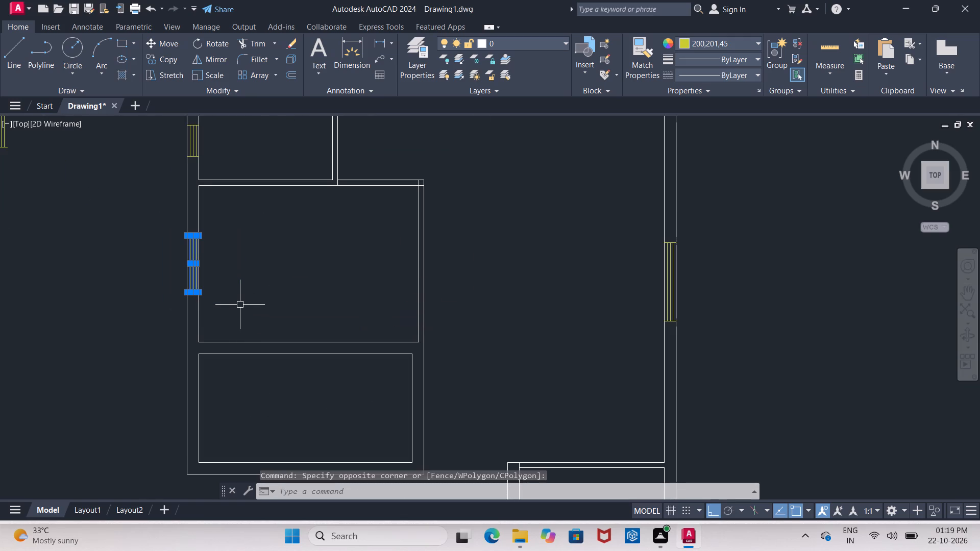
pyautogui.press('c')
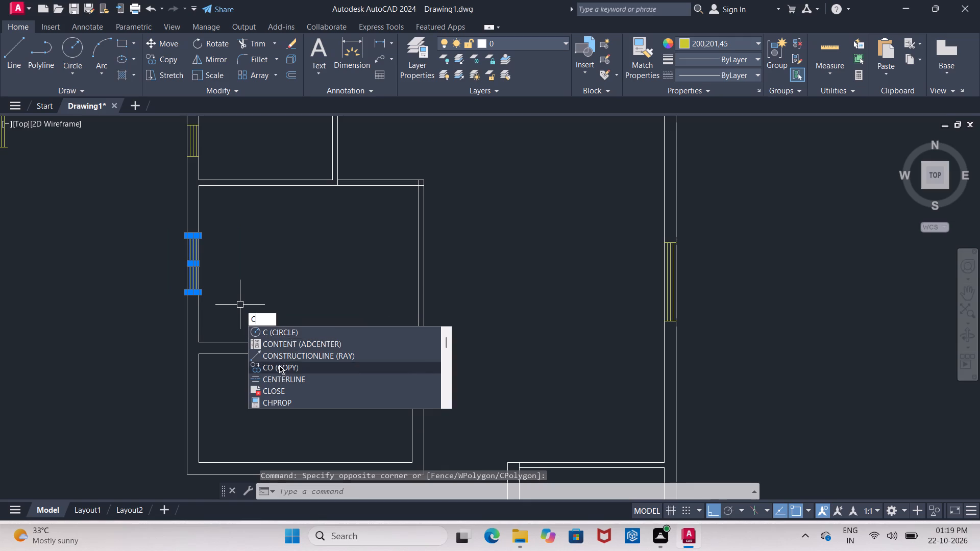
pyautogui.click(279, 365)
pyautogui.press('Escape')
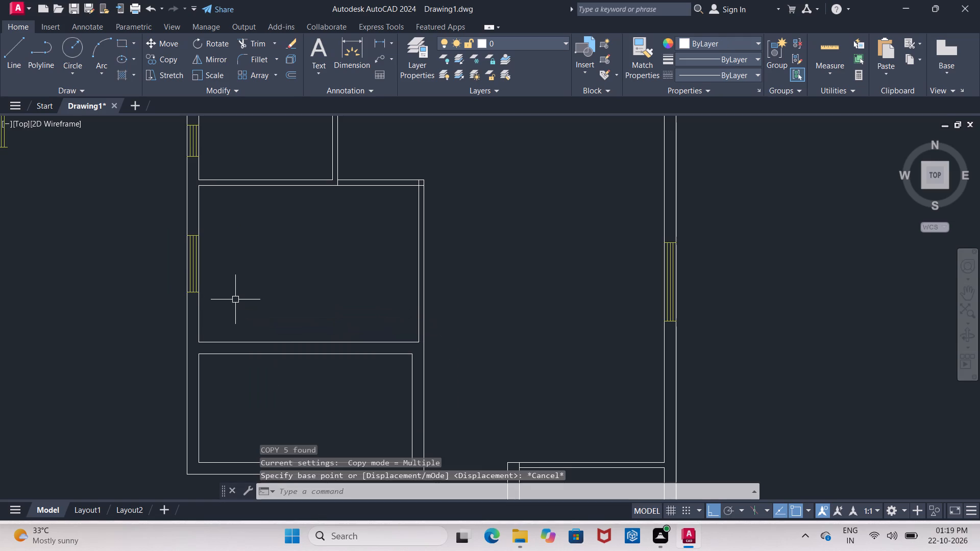
# Draw a horizontal line from the inner west wall line's midpoint at the new window out past the outer wall.
pyautogui.press('l')
pyautogui.press('Return')
pyautogui.scroll(3, 180, 282)
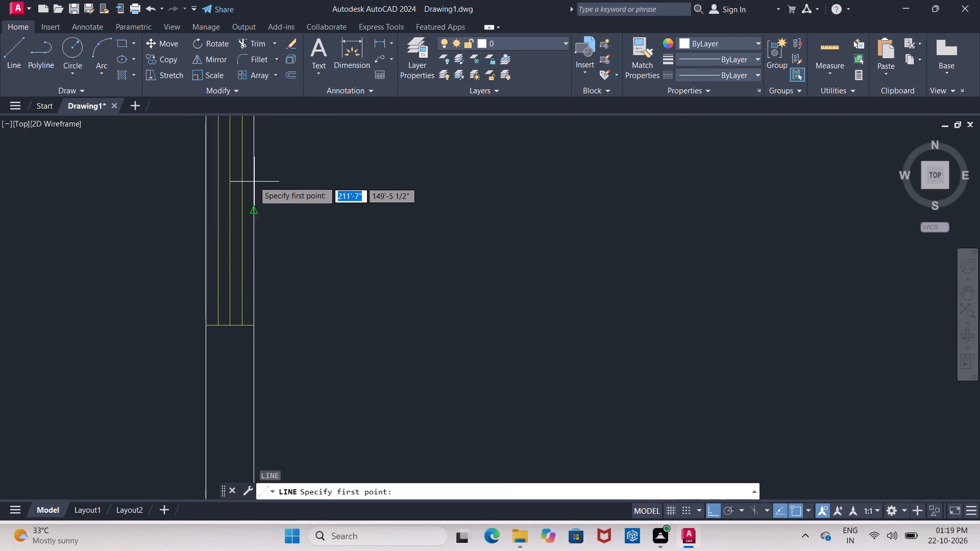
pyautogui.click(255, 209)
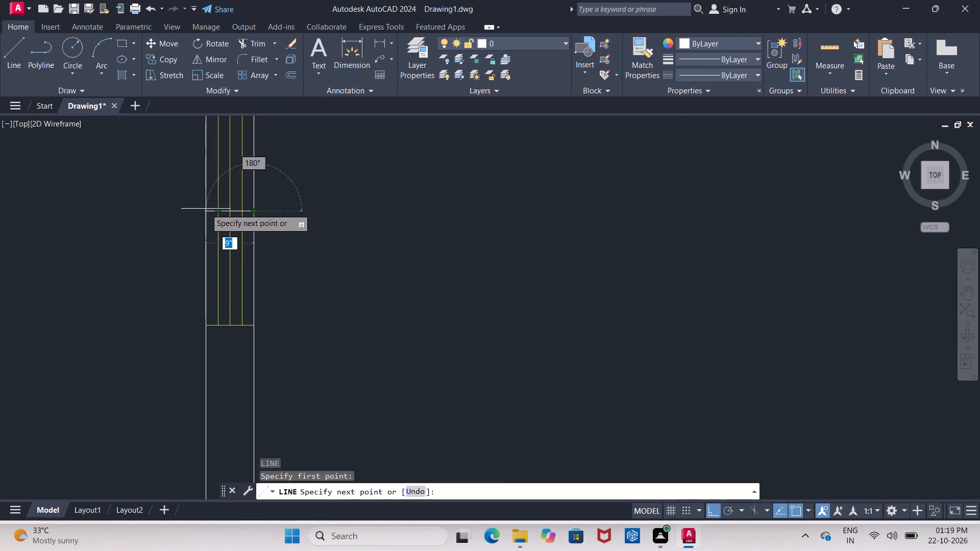
pyautogui.click(131, 207)
pyautogui.press('Escape')
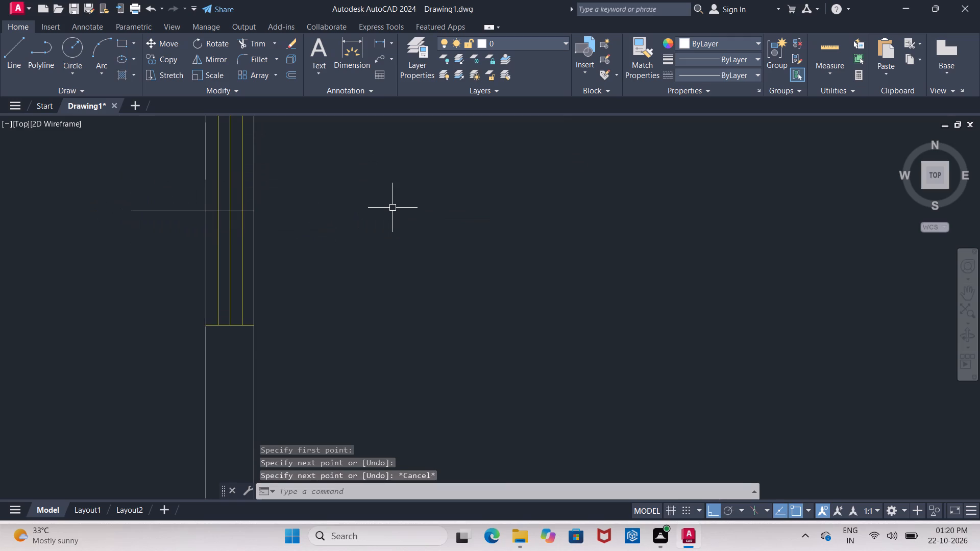
# Trim the part of the window's centre line that extends outside the west wall.
pyautogui.write('tr')
pyautogui.press('Return')
pyautogui.press('Return')
pyautogui.click(180, 211)
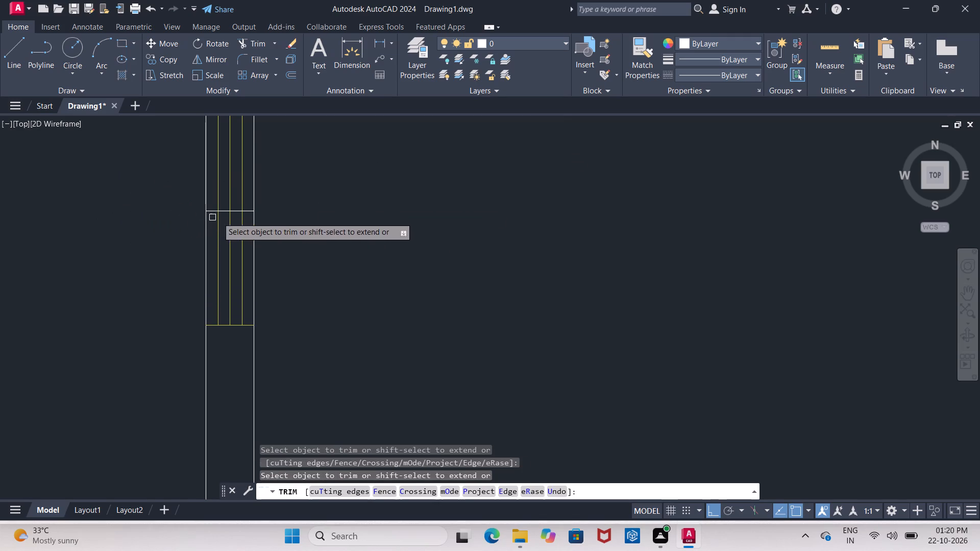
pyautogui.press('Escape')
# Copy the west window with its centre line from the inner wall end to the inner east wall line's midpoint in the southeast room.
pyautogui.scroll(-2, 282, 234)
pyautogui.click(227, 182)
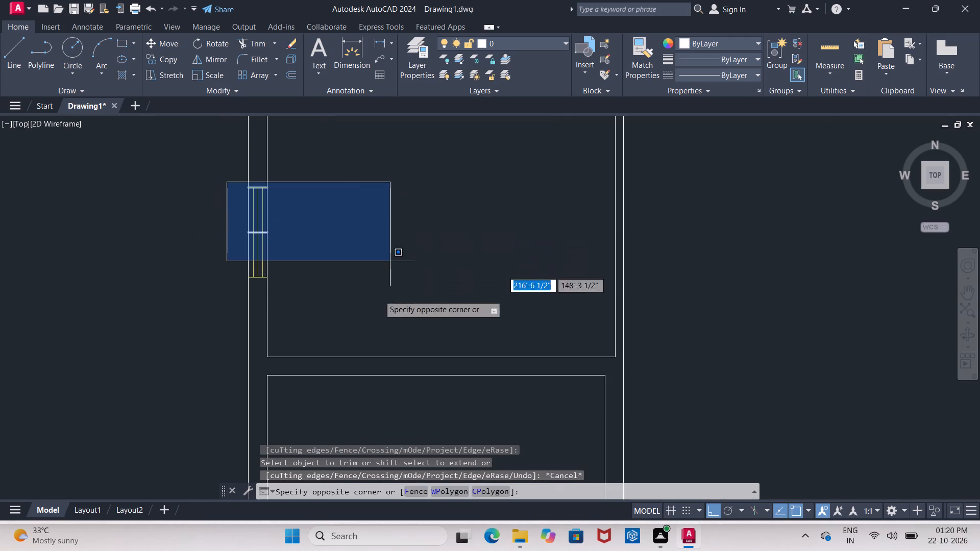
pyautogui.click(370, 306)
pyautogui.press('m')
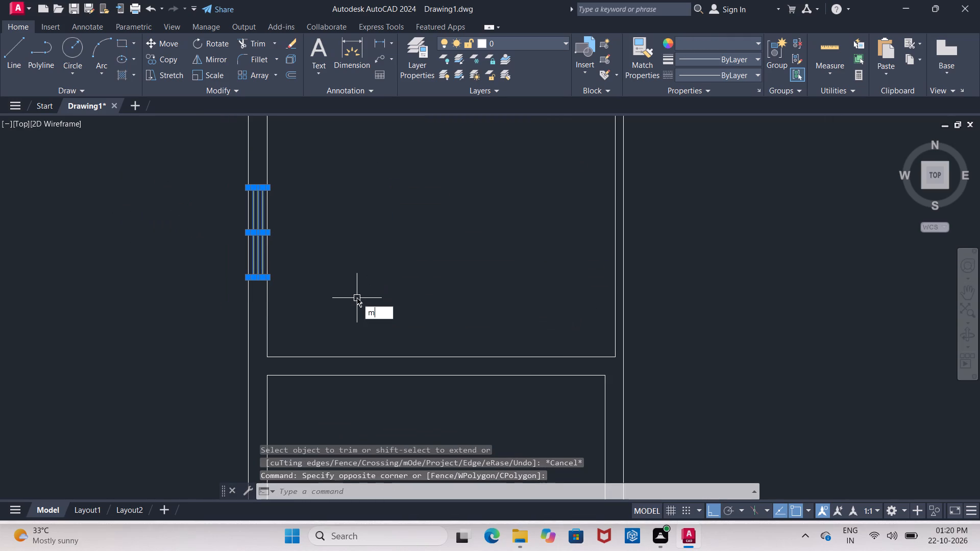
pyautogui.press('BackSpace')
pyautogui.press('c')
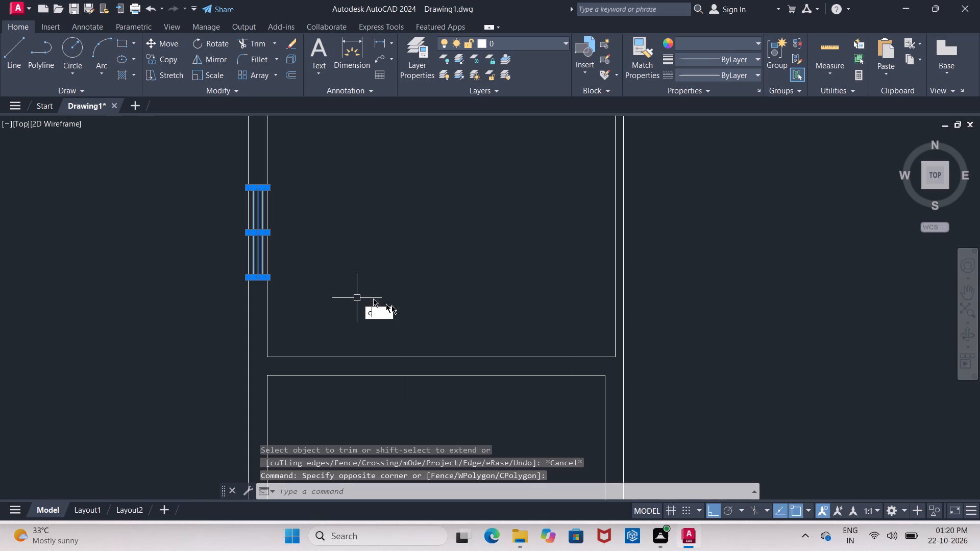
pyautogui.click(398, 360)
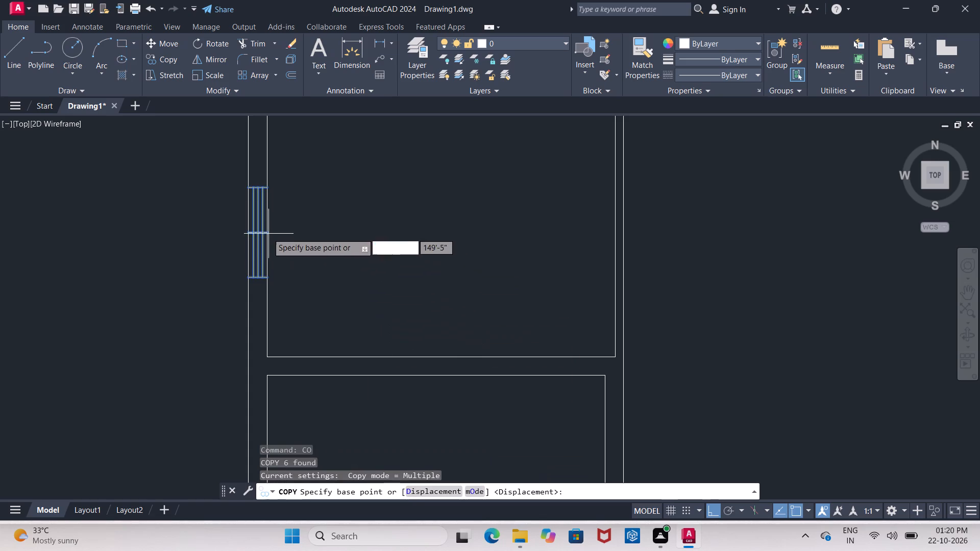
pyautogui.click(267, 233)
pyautogui.scroll(-4, 272, 231)
pyautogui.scroll(2, 389, 343)
pyautogui.scroll(4, 330, 255)
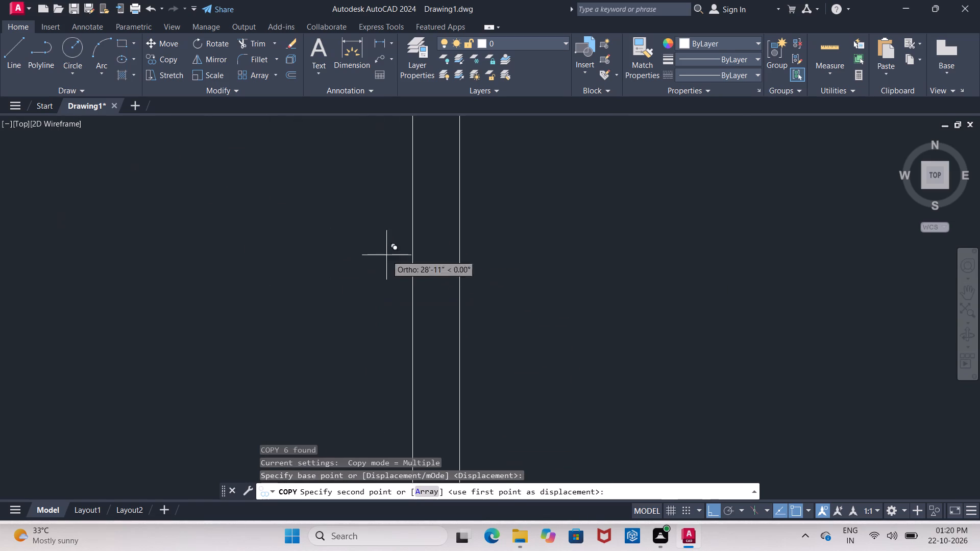
pyautogui.click(413, 288)
pyautogui.press('Escape')
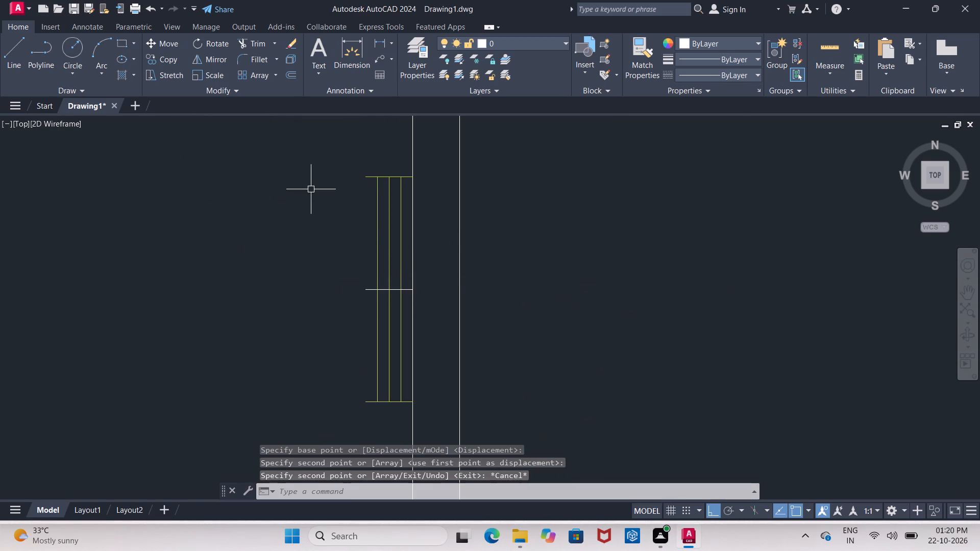
# Move the copied window from its centre line's west end to the inner east wall line, placing it within the wall thickness.
pyautogui.click(319, 155)
pyautogui.click(448, 417)
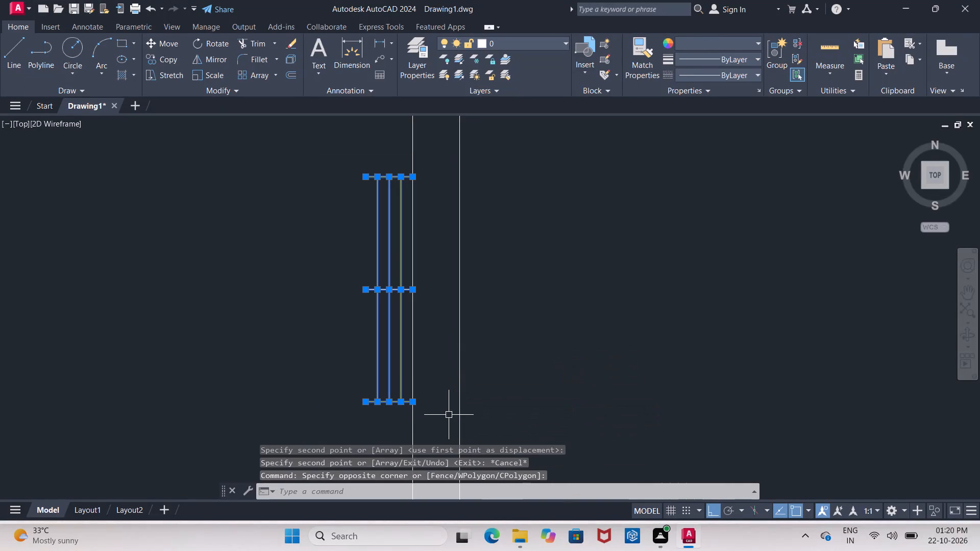
pyautogui.press('m')
pyautogui.click(485, 443)
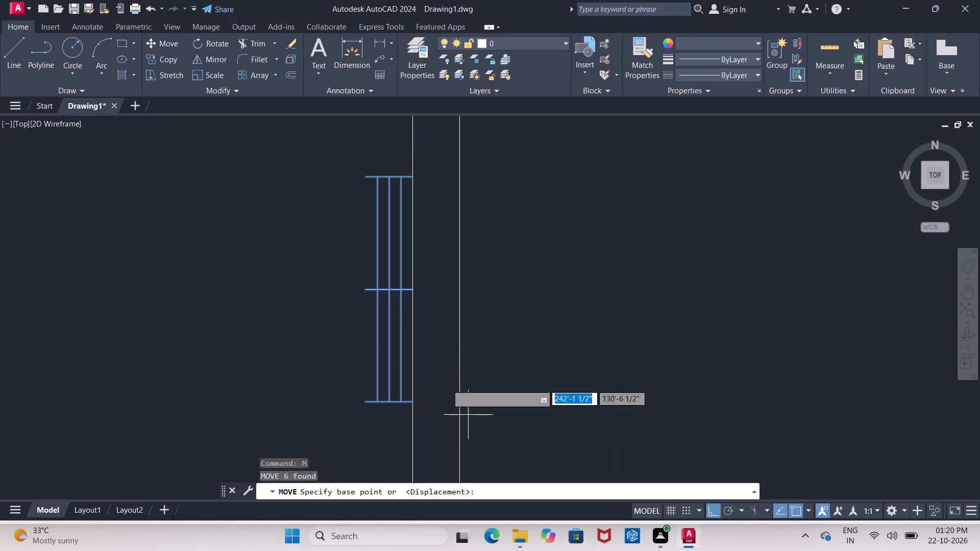
pyautogui.click(366, 291)
pyautogui.click(411, 291)
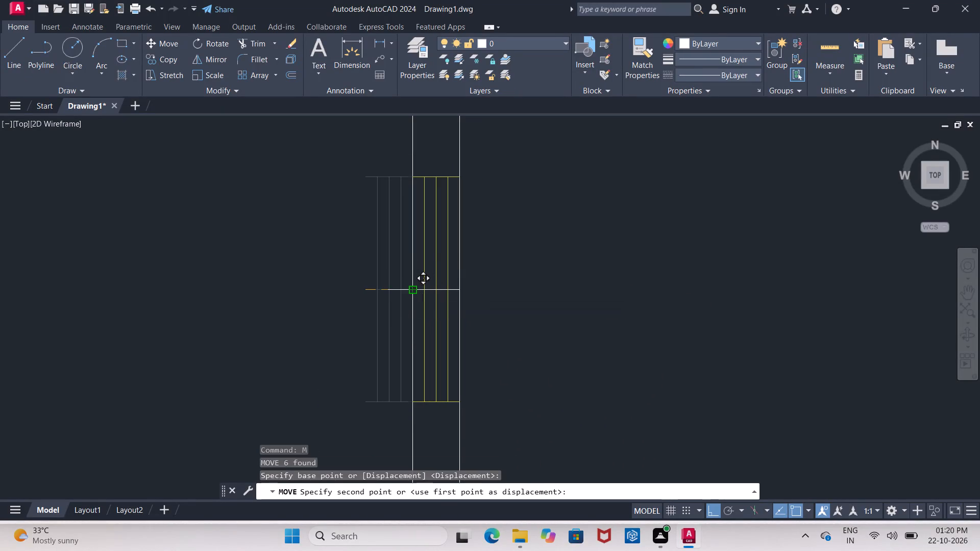
pyautogui.press('Escape')
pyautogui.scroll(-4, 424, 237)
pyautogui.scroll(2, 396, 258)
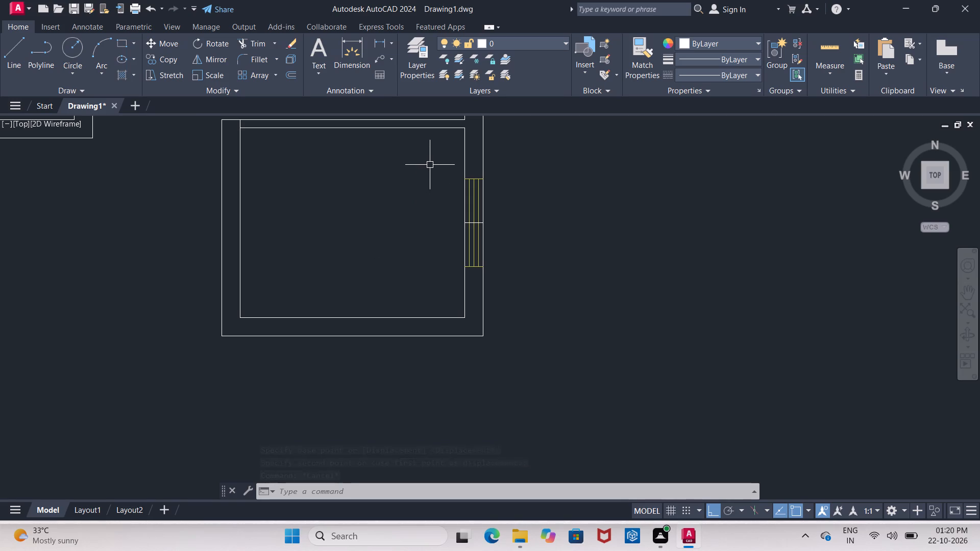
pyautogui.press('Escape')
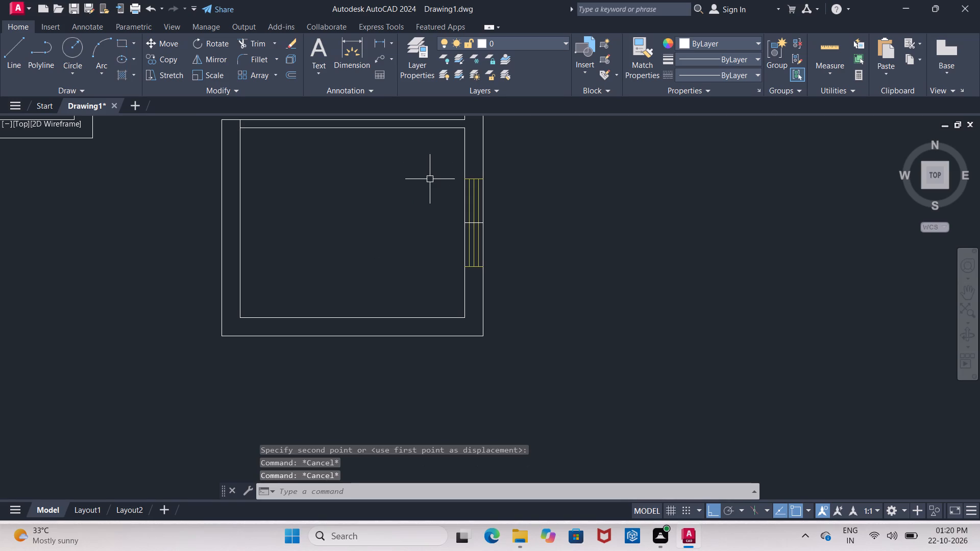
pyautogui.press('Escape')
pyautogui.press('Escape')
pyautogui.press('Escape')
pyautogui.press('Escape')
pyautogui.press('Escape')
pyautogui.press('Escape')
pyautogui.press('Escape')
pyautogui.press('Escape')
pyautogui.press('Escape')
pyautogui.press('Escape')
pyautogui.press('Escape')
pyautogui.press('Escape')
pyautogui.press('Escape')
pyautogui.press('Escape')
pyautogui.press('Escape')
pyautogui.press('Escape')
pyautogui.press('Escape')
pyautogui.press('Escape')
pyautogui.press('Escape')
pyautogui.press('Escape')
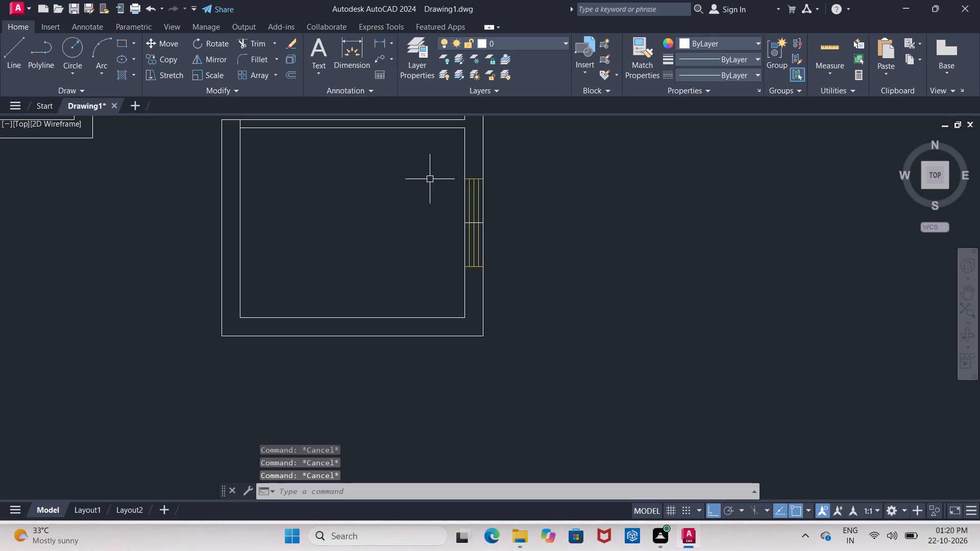
# Delete the horizontal centre line crossing the middle of the southeast room's east window.
pyautogui.scroll(-3, 430, 191)
pyautogui.scroll(5, 439, 217)
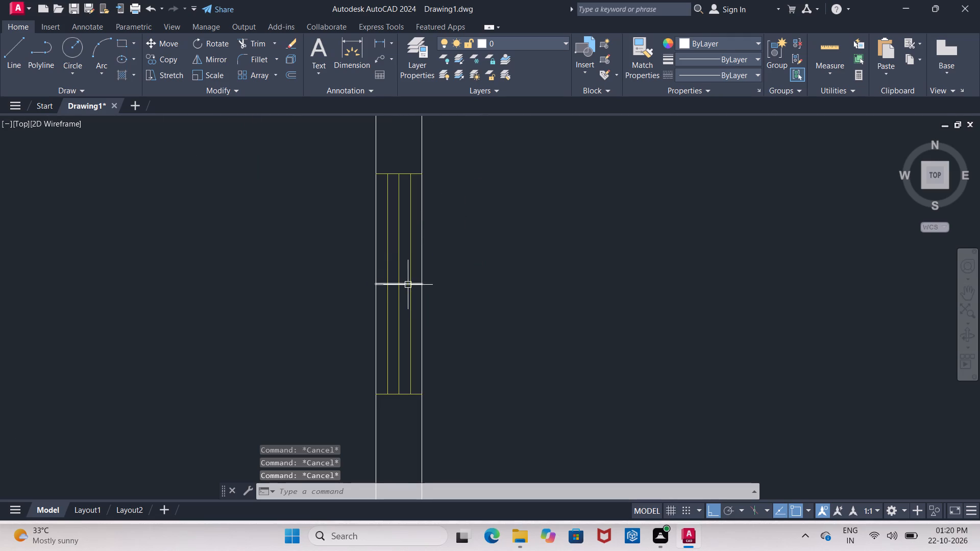
pyautogui.click(408, 285)
pyautogui.click(404, 284)
pyautogui.press('Delete')
# Stretch the upper end of the small west room's outer east partition line north past both lines of the wall above.
pyautogui.scroll(-4, 413, 280)
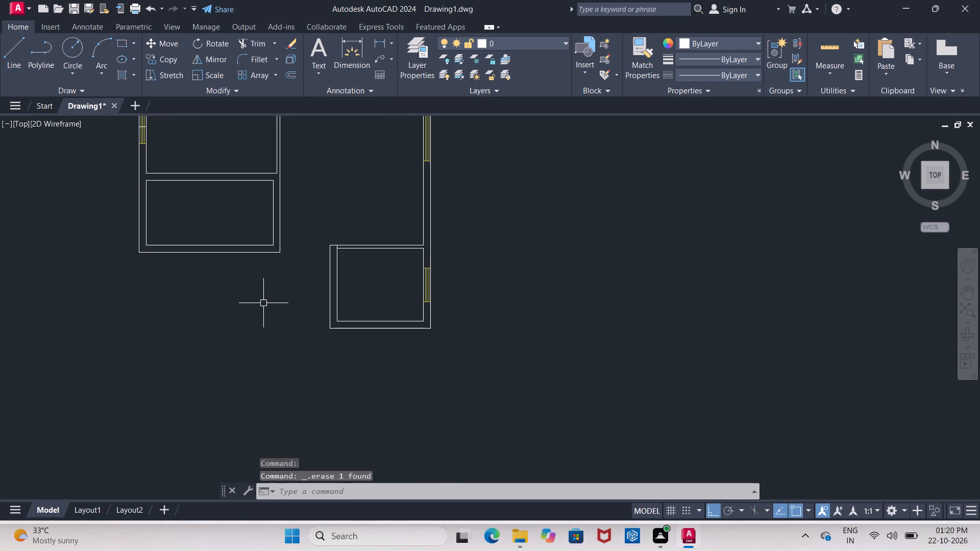
pyautogui.scroll(-3, 276, 303)
pyautogui.scroll(2, 258, 295)
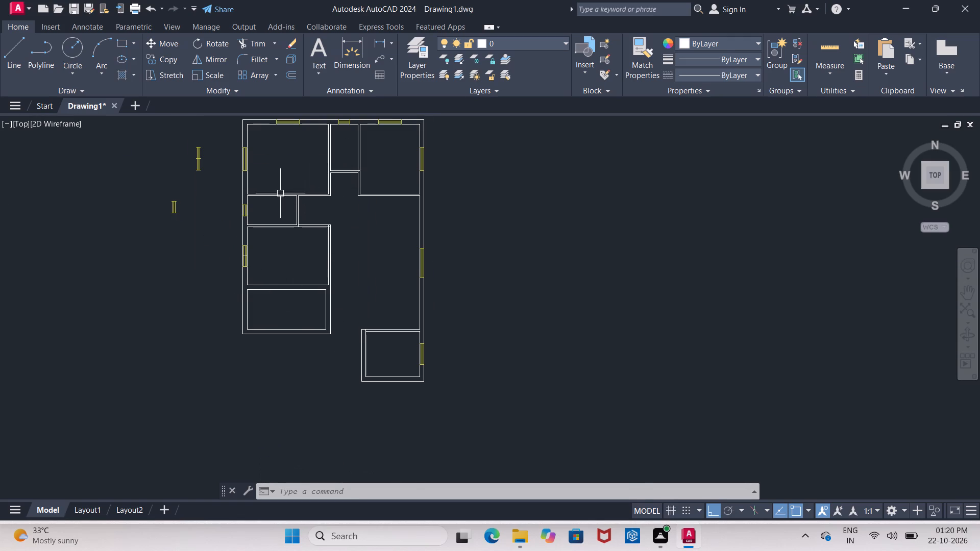
pyautogui.scroll(2, 280, 193)
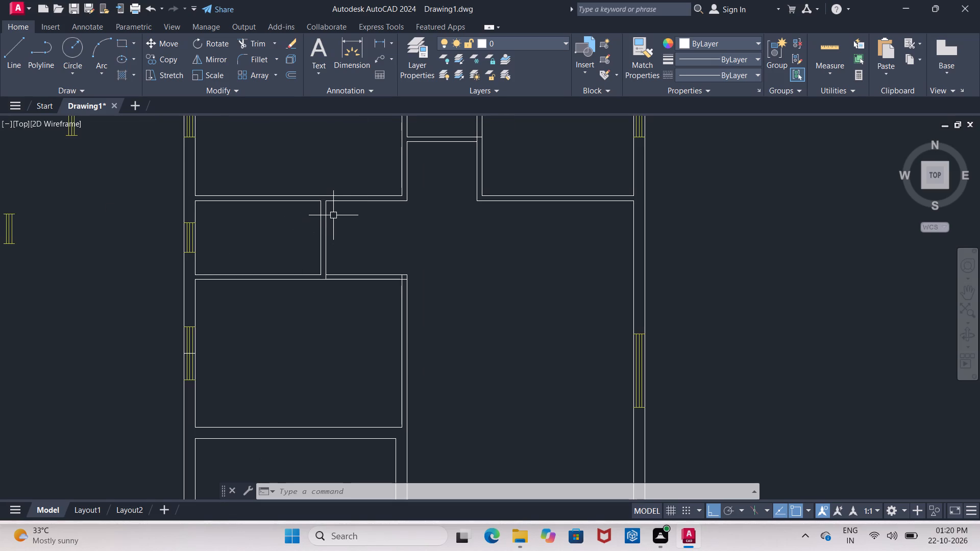
pyautogui.scroll(1, 333, 215)
pyautogui.scroll(1, 324, 172)
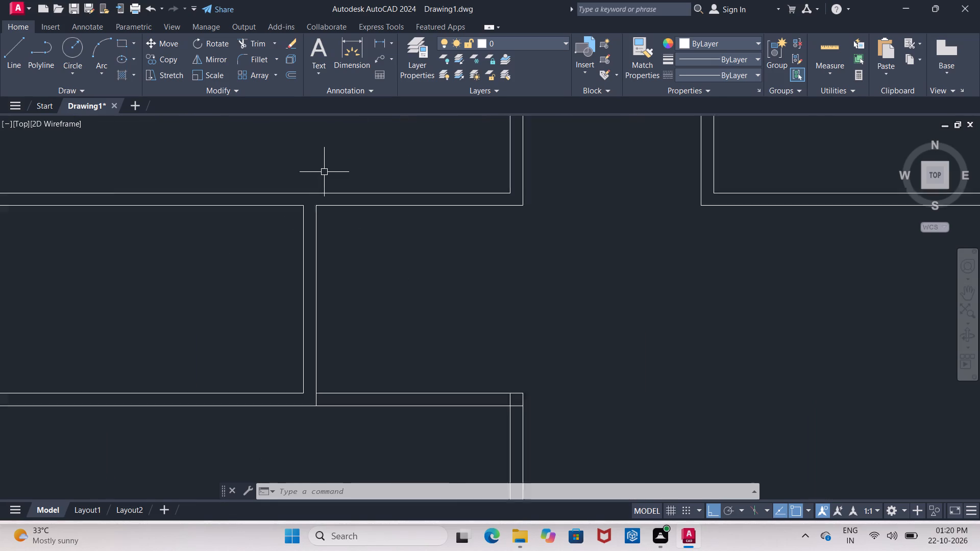
pyautogui.scroll(2, 324, 172)
pyautogui.click(303, 278)
pyautogui.click(300, 258)
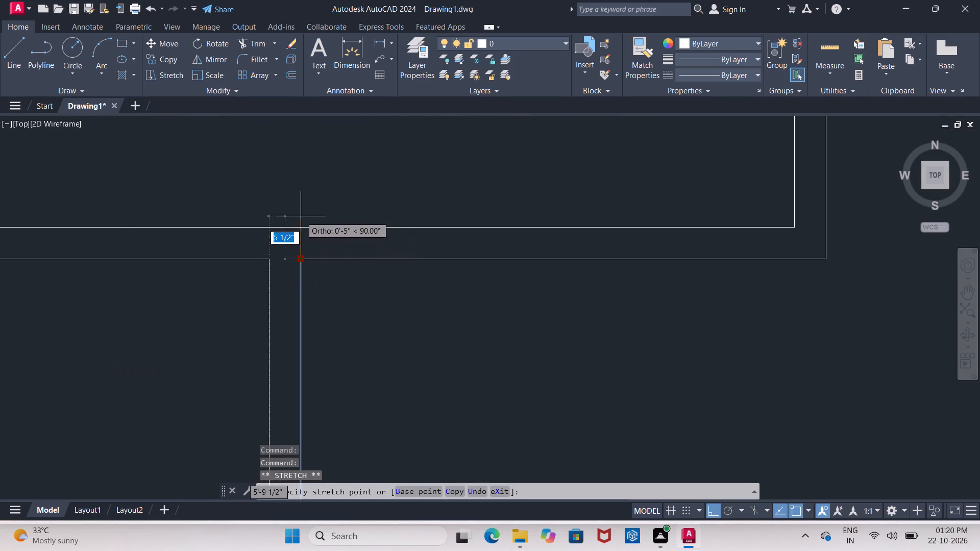
pyautogui.click(300, 181)
pyautogui.press('Escape')
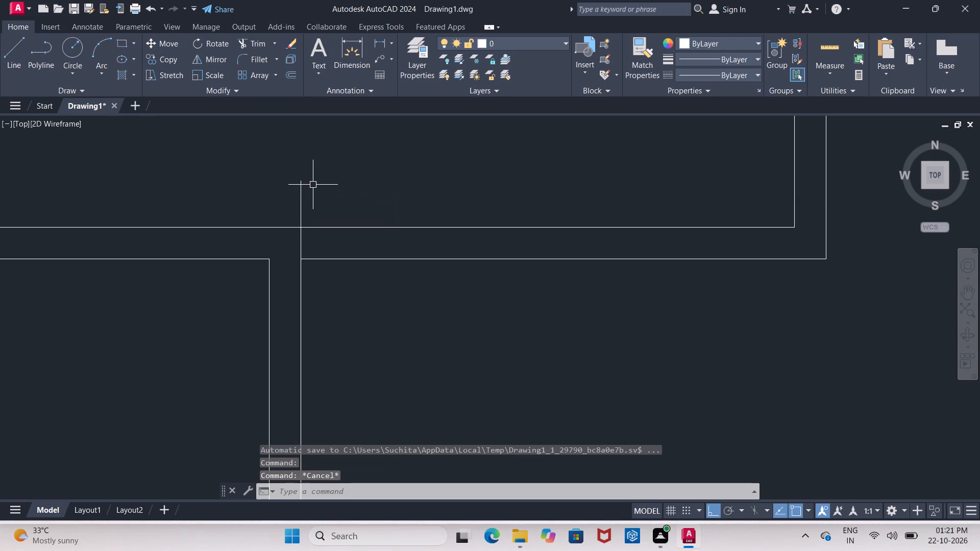
# Trim the part of the stretched partition line that projects north beyond the wall into the room above.
pyautogui.write('tr')
pyautogui.press('Return')
pyautogui.press('Return')
pyautogui.click(331, 193)
pyautogui.click(279, 198)
pyautogui.scroll(-1, 285, 192)
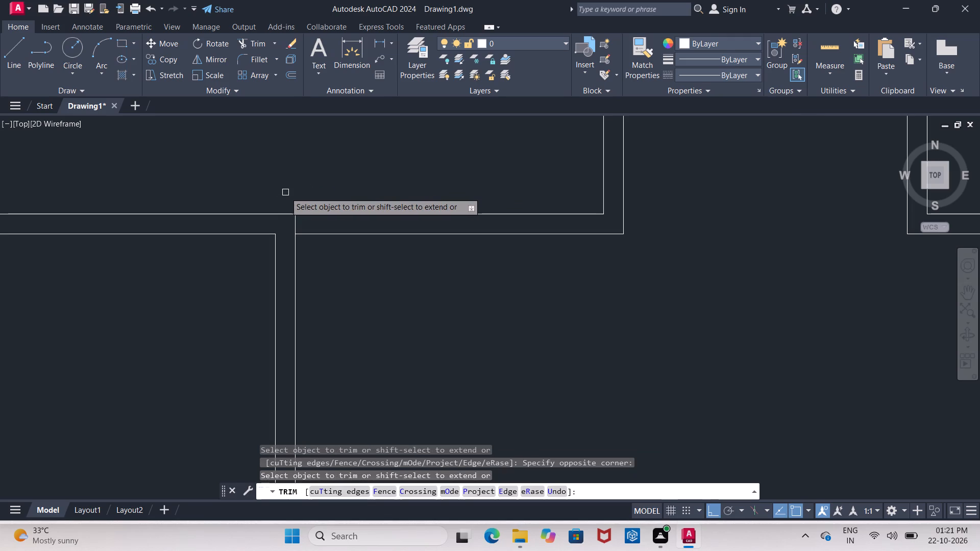
pyautogui.press('Escape')
# Offset the extended partition line 4' to the east, across the recess beside the small west room.
pyautogui.press('o')
pyautogui.press('Return')
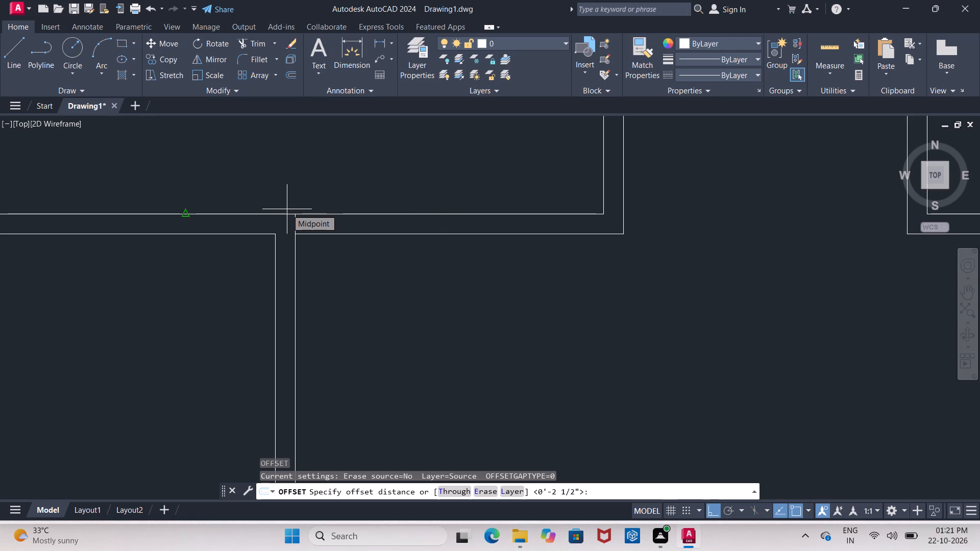
pyautogui.press('4')
pyautogui.press("'")
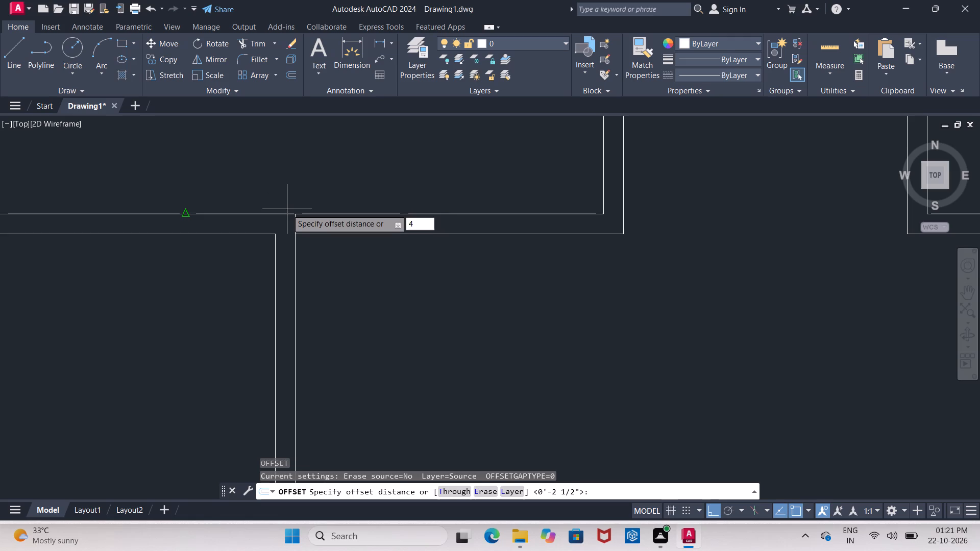
pyautogui.press('Return')
pyautogui.click(296, 273)
pyautogui.click(383, 264)
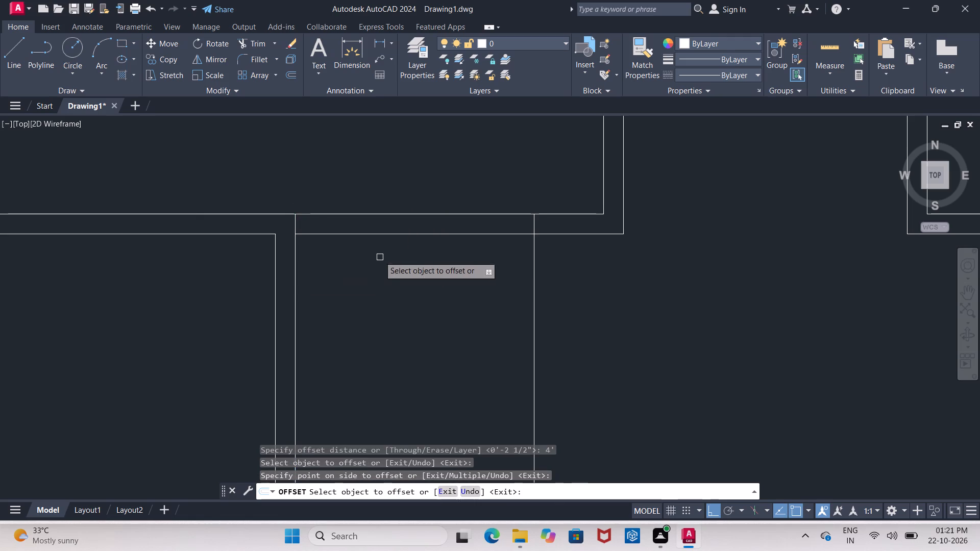
pyautogui.scroll(-2, 325, 176)
pyautogui.scroll(-1, 337, 235)
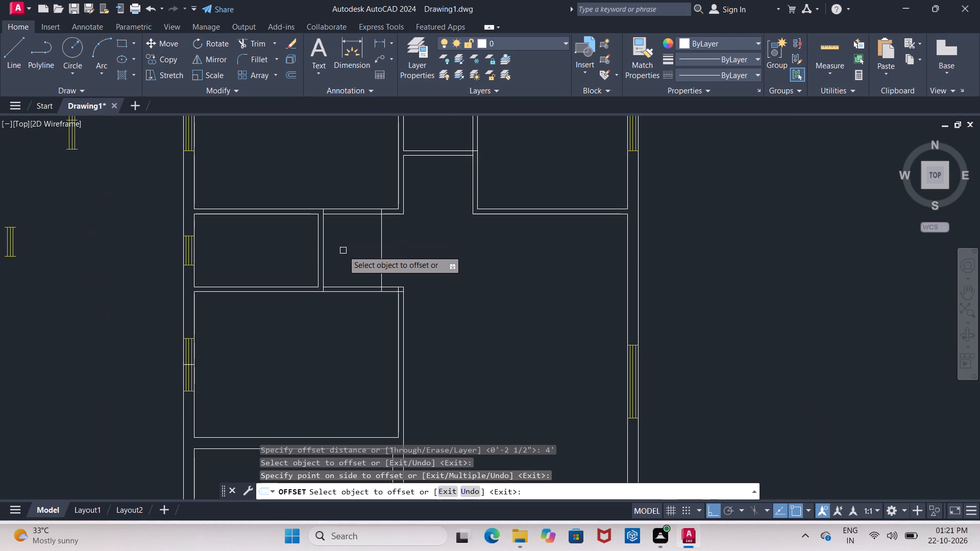
pyautogui.scroll(2, 334, 211)
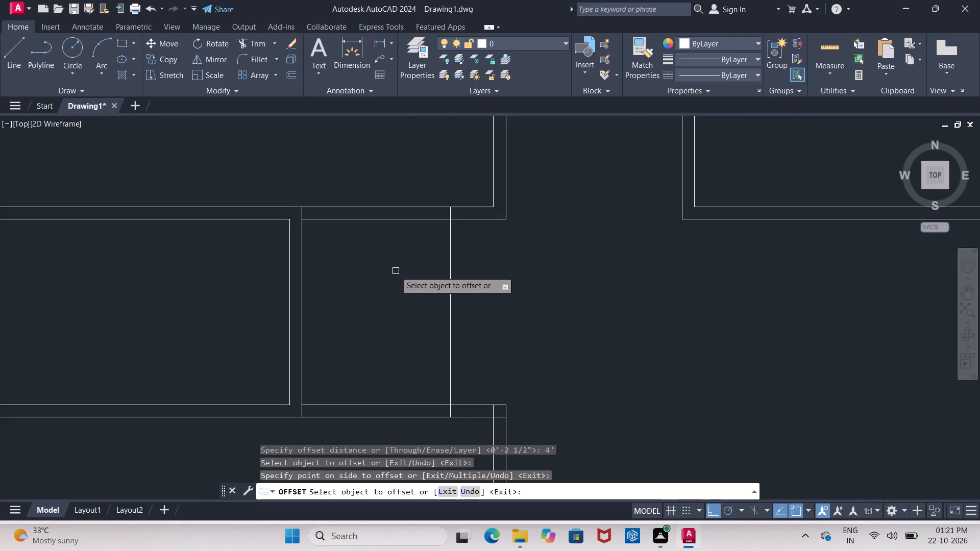
pyautogui.scroll(-4, 396, 275)
pyautogui.scroll(3, 396, 282)
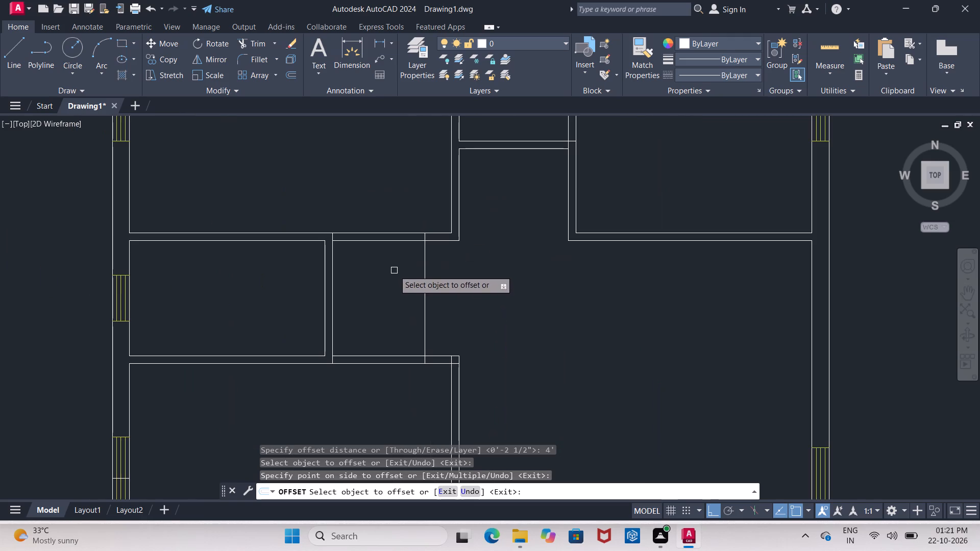
pyautogui.press('Escape')
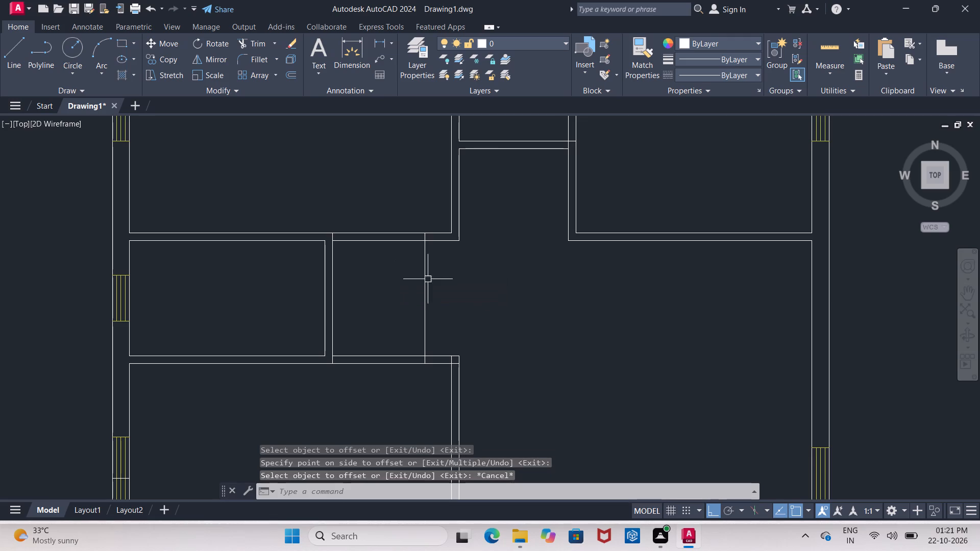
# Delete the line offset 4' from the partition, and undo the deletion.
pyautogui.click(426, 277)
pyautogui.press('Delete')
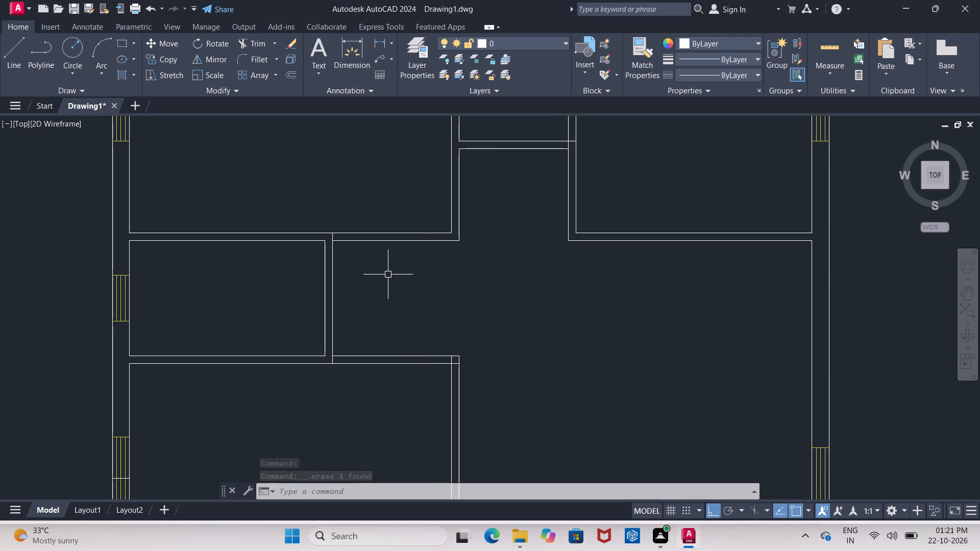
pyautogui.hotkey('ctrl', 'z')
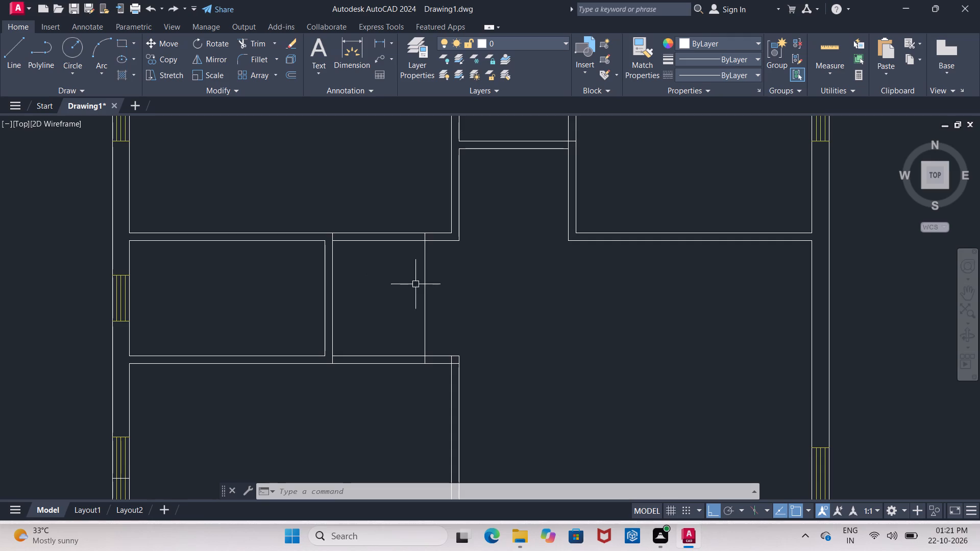
# Offset the vertical line 4' east of the partition by 2" to the west.
pyautogui.press('o')
pyautogui.press('Return')
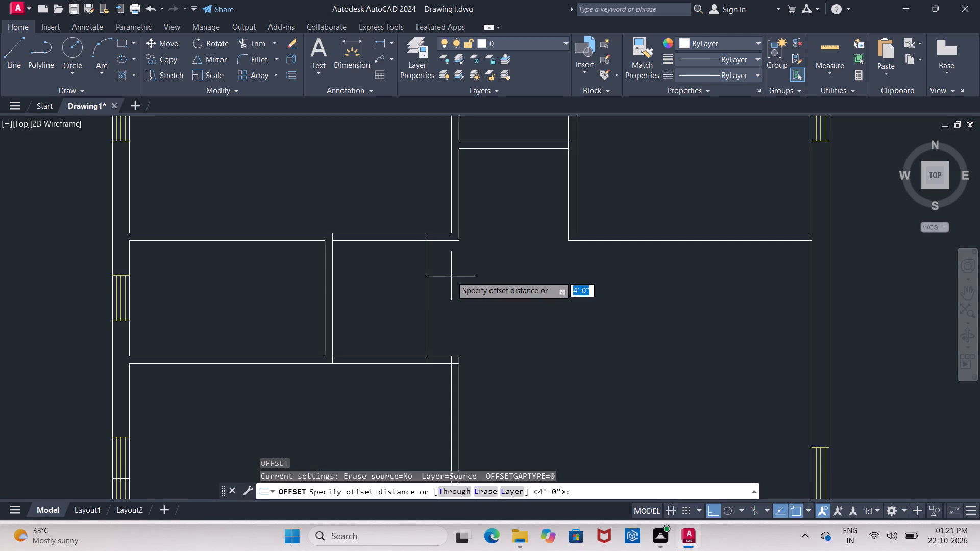
pyautogui.press('2')
pyautogui.hotkey('shift', '"')
pyautogui.press('Return')
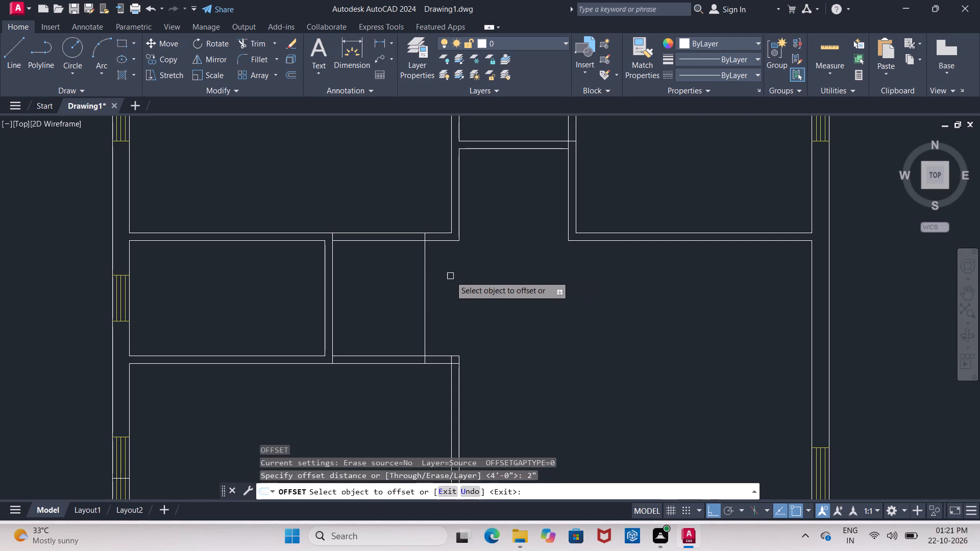
pyautogui.click(425, 264)
pyautogui.click(375, 274)
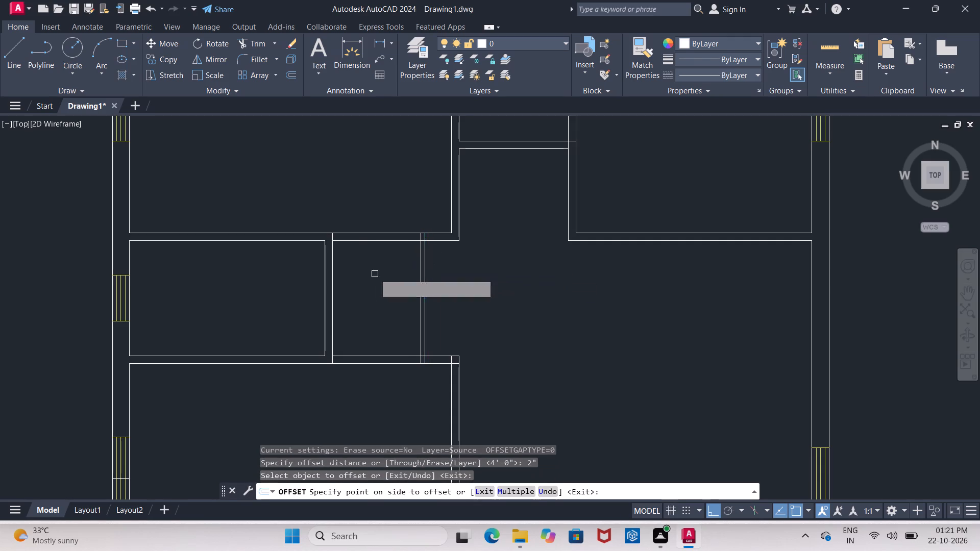
pyautogui.press('Escape')
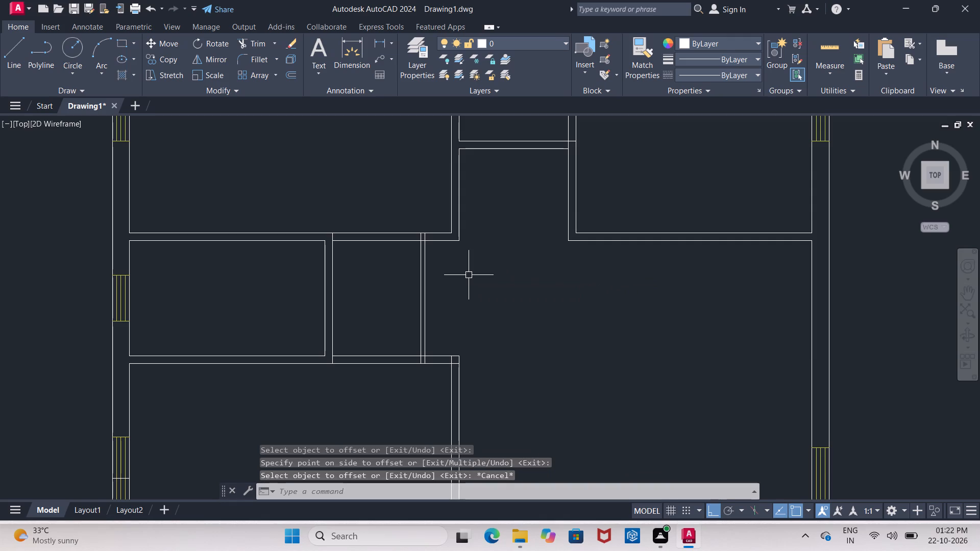
pyautogui.press('Escape')
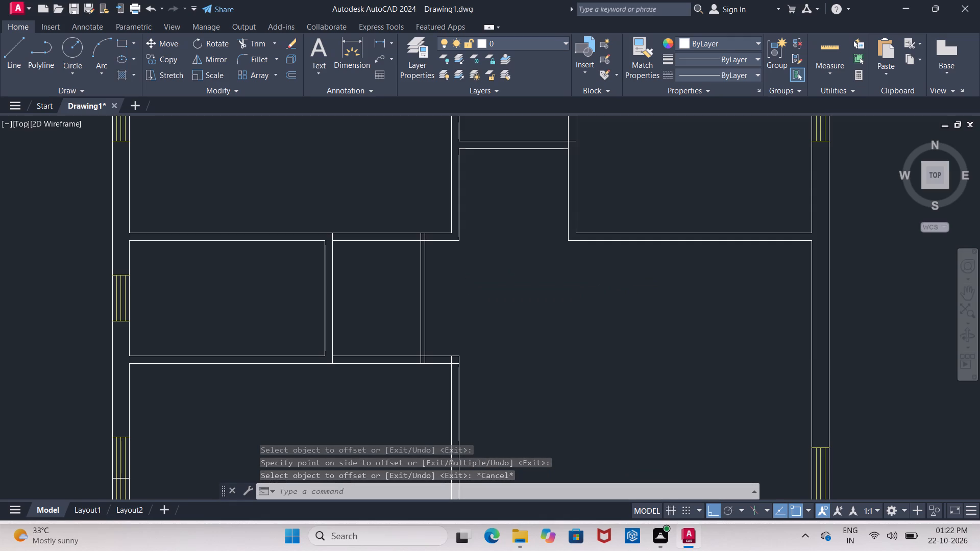
# Delete the vertical line offset 2" west of the 4' line across the recess.
pyautogui.press('Escape')
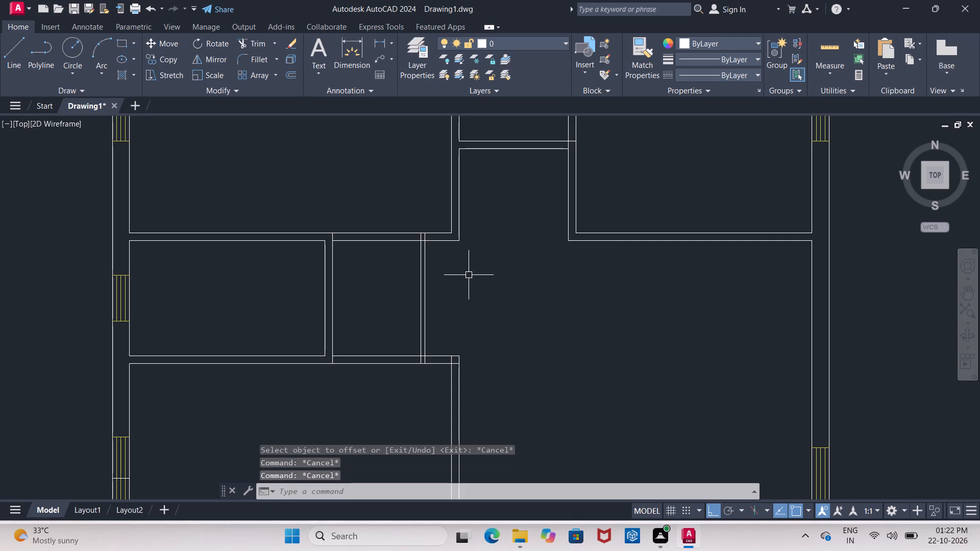
pyautogui.click(421, 288)
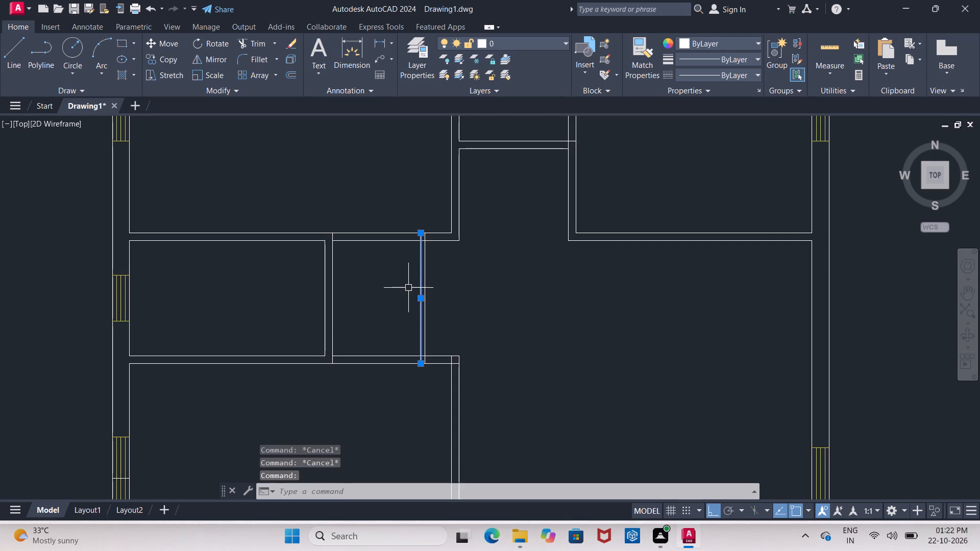
pyautogui.press('Delete')
# Offset the partition line on the recess's west side by 2" to the east.
pyautogui.press('o')
pyautogui.press('Return')
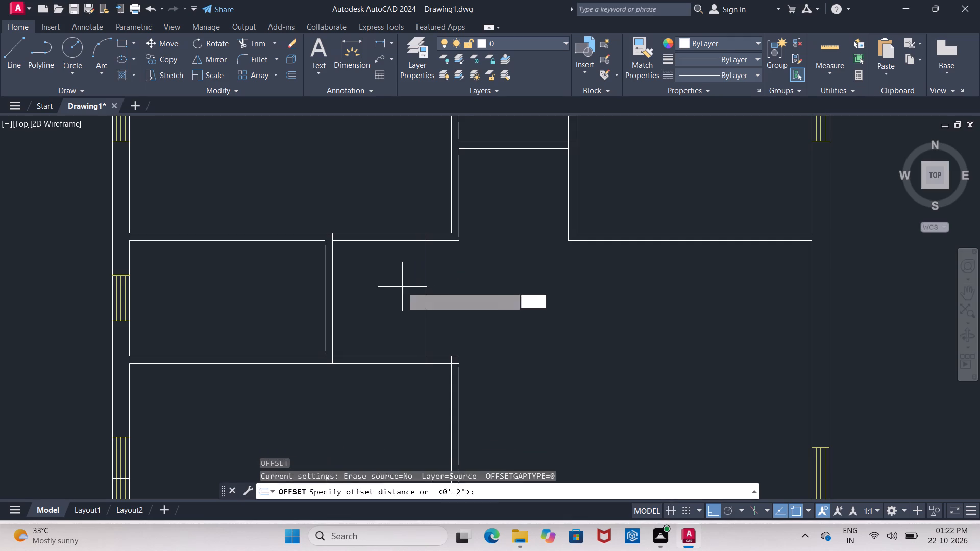
pyautogui.press('Return')
pyautogui.click(335, 305)
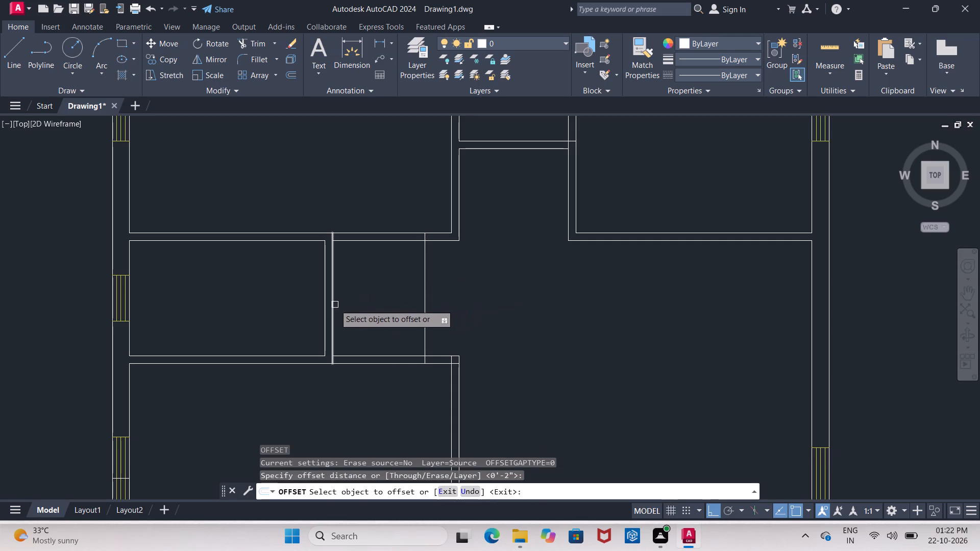
pyautogui.click(359, 299)
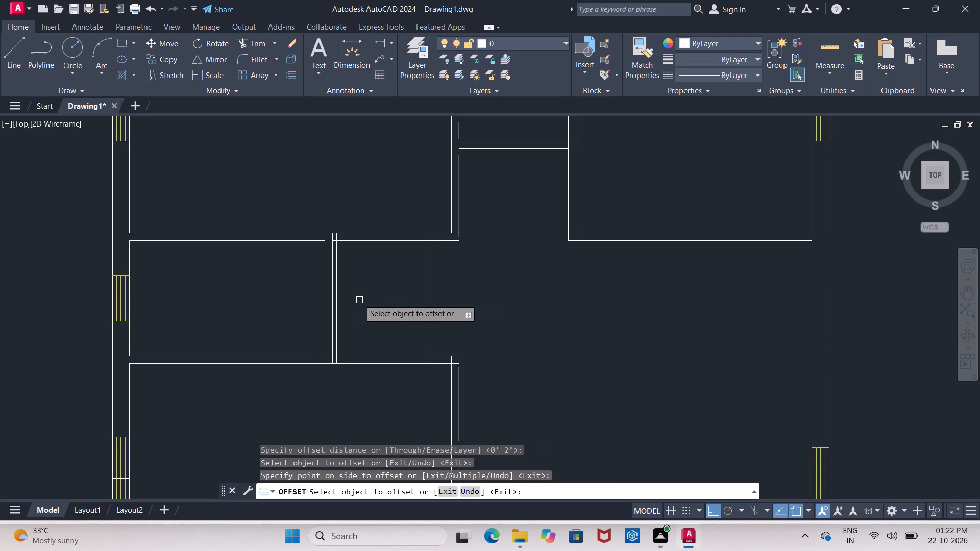
pyautogui.press('Escape')
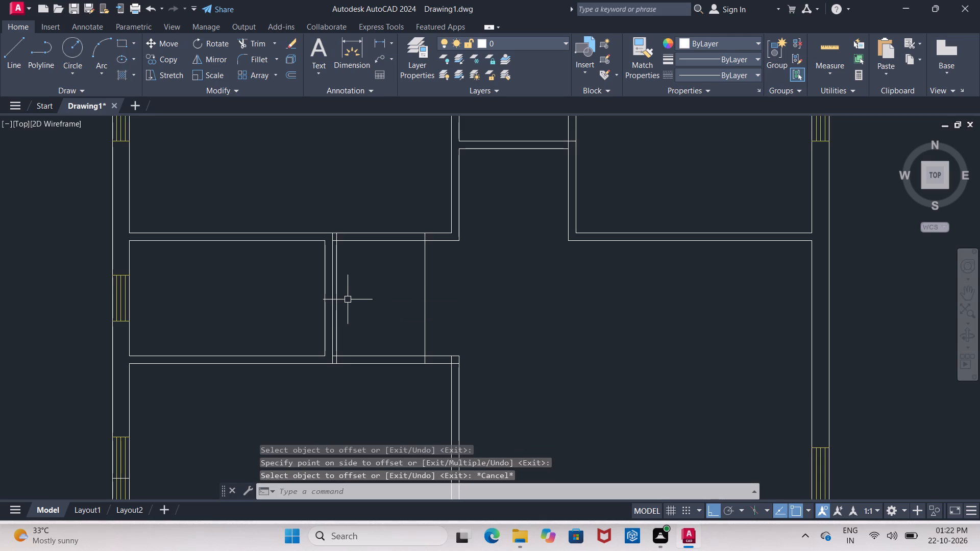
# Offset the lower line of the recess's north wall 4' north into the room above.
pyautogui.press('o')
pyautogui.press('Return')
pyautogui.press('4')
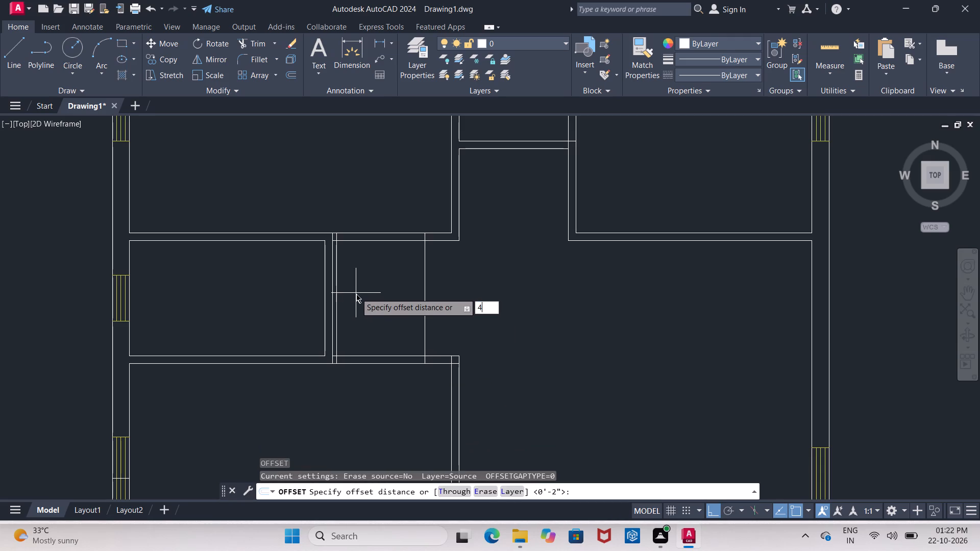
pyautogui.press("'")
pyautogui.press('Return')
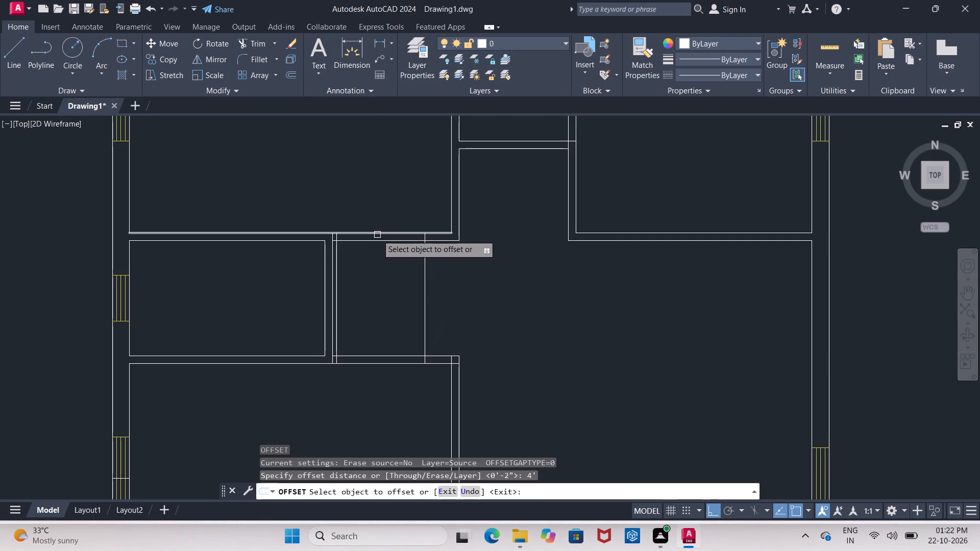
pyautogui.click(377, 242)
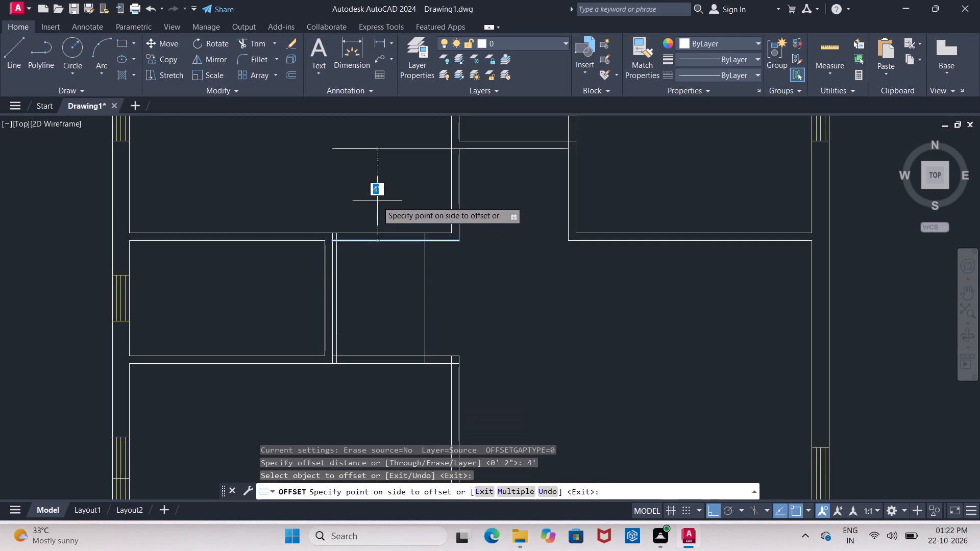
pyautogui.click(377, 201)
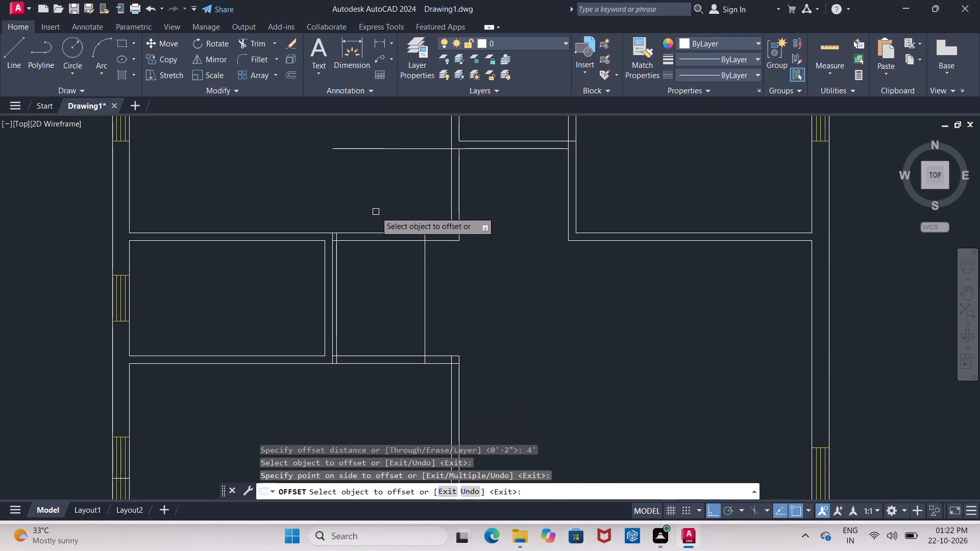
pyautogui.press('Escape')
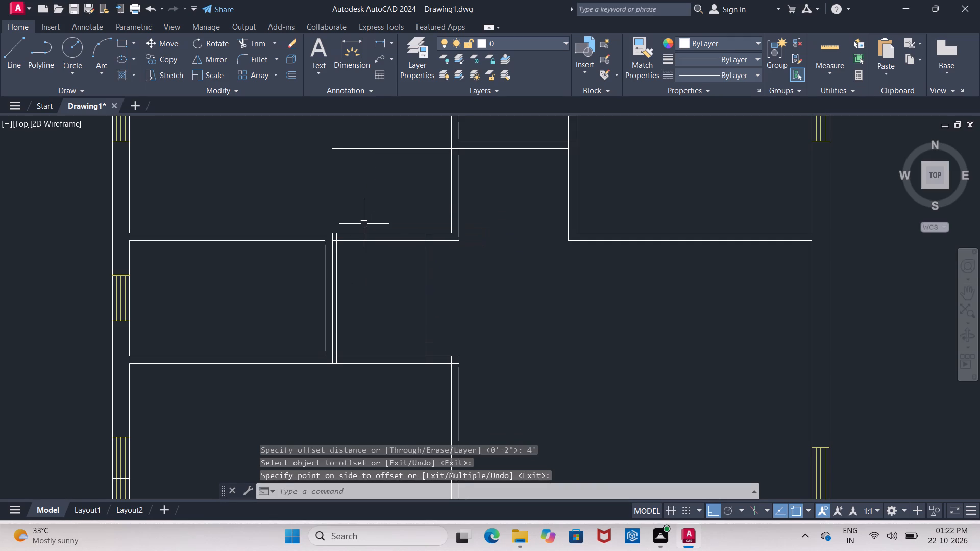
# Extend the line 2" east of the partition north to the horizontal line offset 4' into the room above.
pyautogui.write('ex')
pyautogui.press('Return')
pyautogui.press('Return')
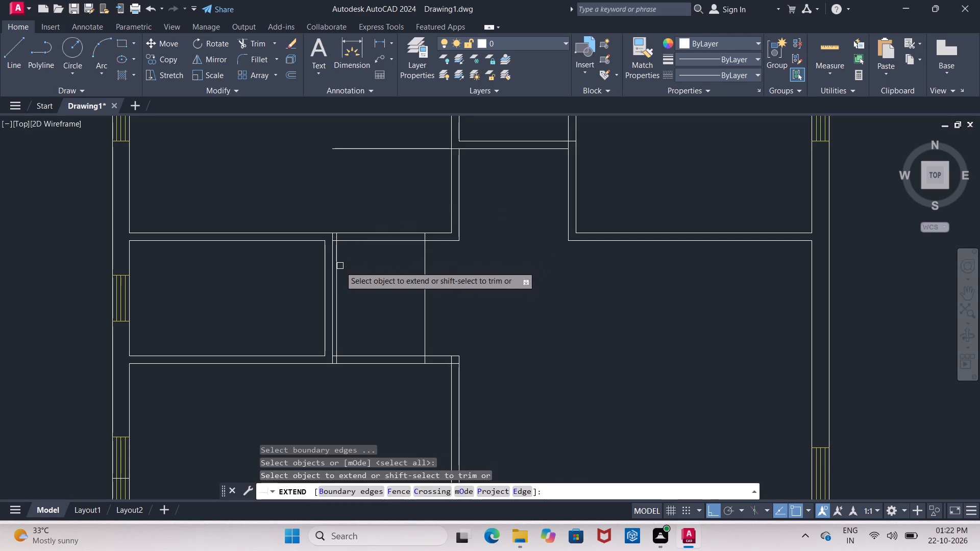
pyautogui.click(338, 268)
pyautogui.press('Escape')
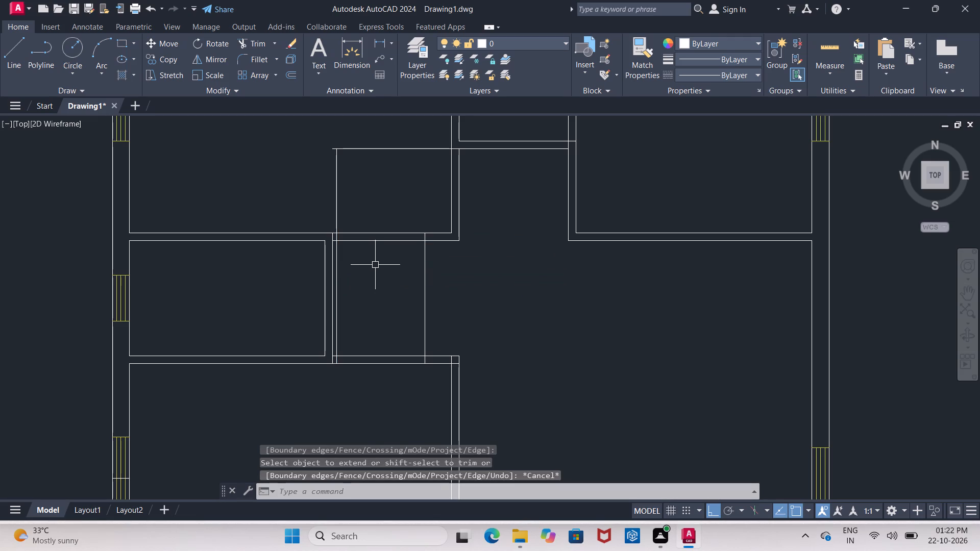
# Trim both lines of the recess's north wall between the two vertical lines to open a doorway.
pyautogui.write('tr')
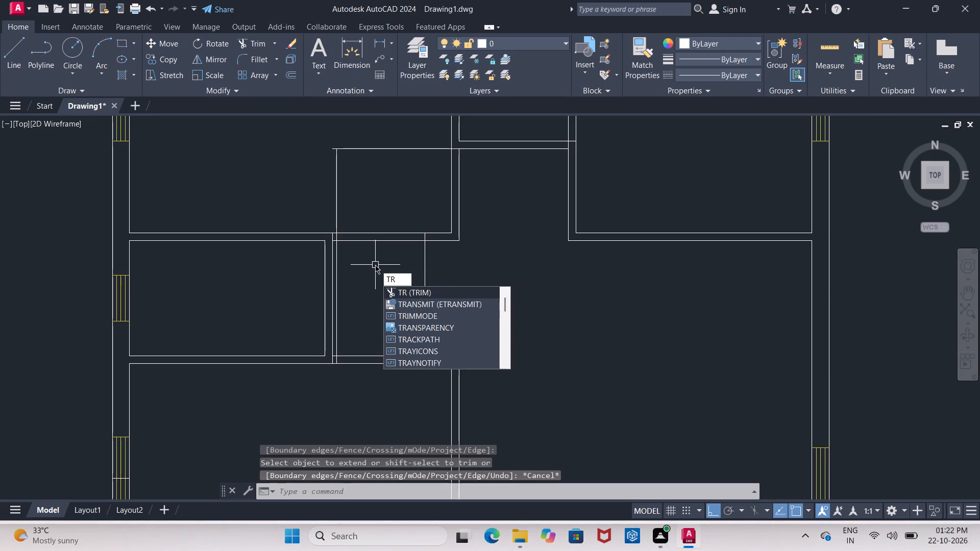
pyautogui.press('Return')
pyautogui.press('Return')
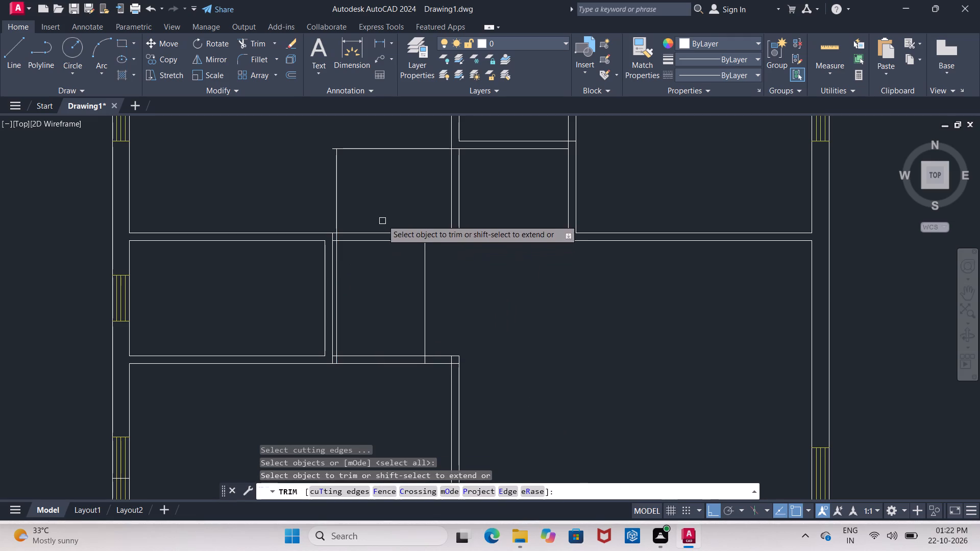
pyautogui.click(383, 215)
pyautogui.click(380, 261)
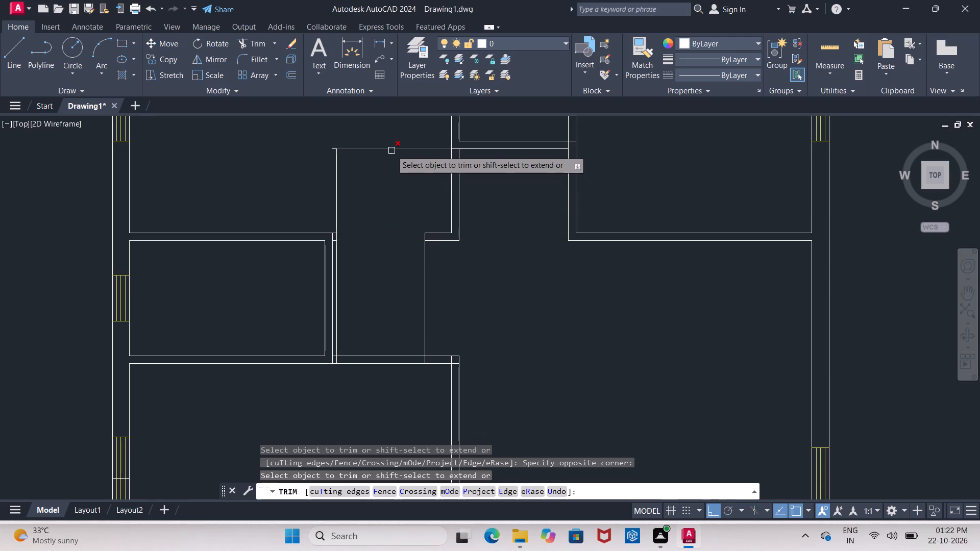
# Trim the 4' offset line between the door leaf line and the east wall, and delete its leftover stub at the leaf's north end.
pyautogui.click(391, 151)
pyautogui.press('Escape')
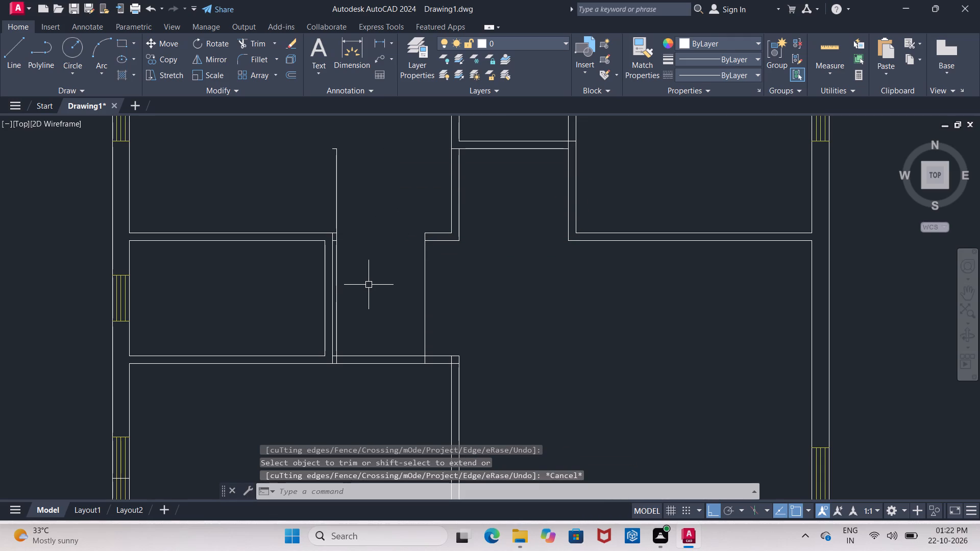
pyautogui.press('Escape')
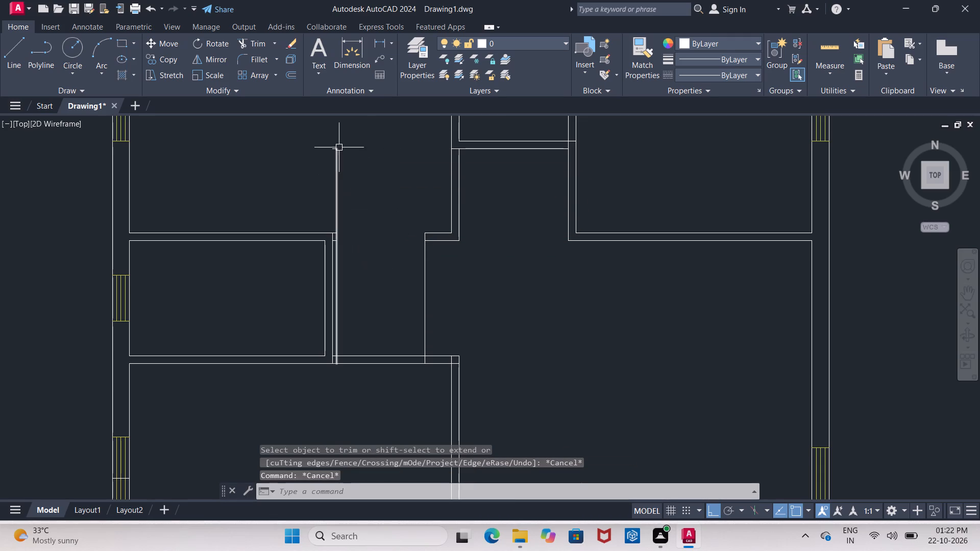
pyautogui.click(331, 147)
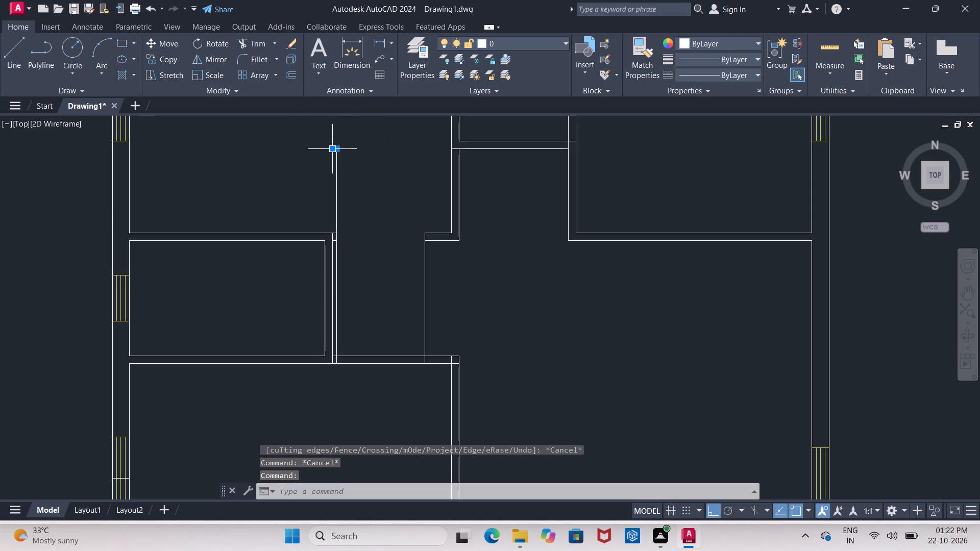
pyautogui.press('Delete')
# Trim the part of the line 2" east of the partition that crosses the recess between its north and south walls.
pyautogui.write('tr')
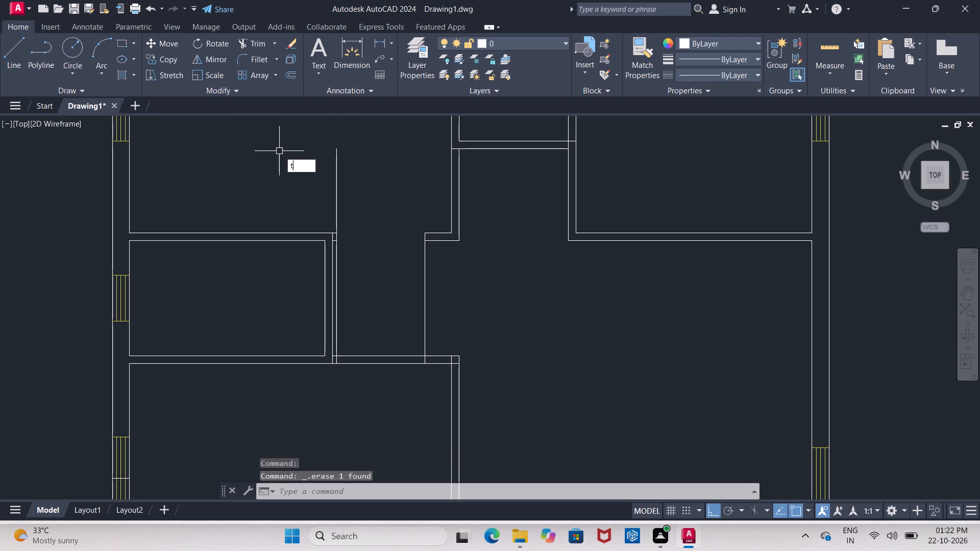
pyautogui.press('Return')
pyautogui.press('Return')
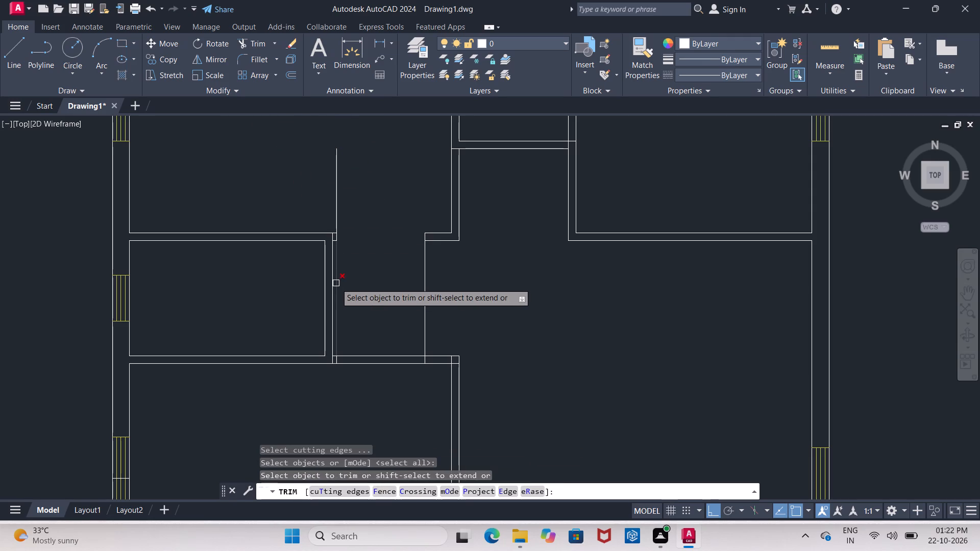
pyautogui.click(336, 283)
pyautogui.scroll(3, 336, 365)
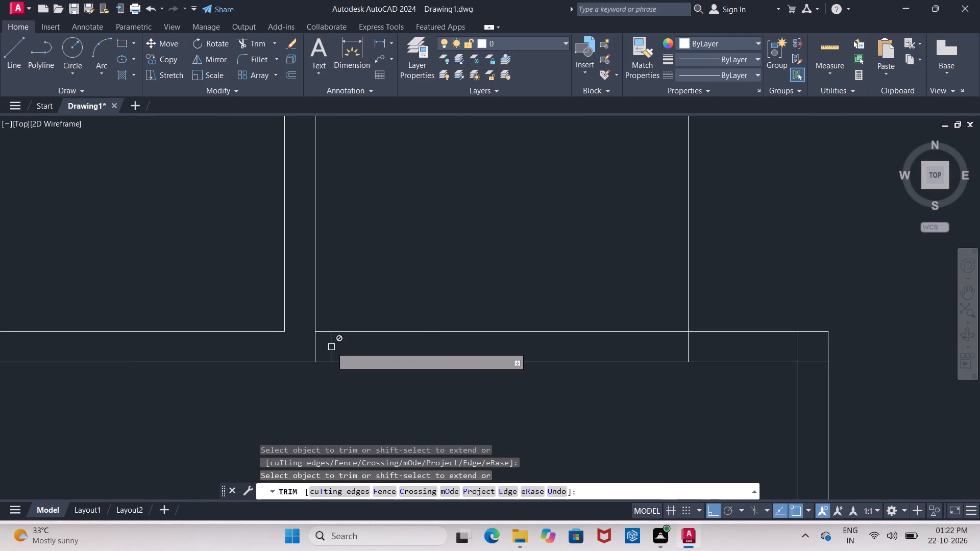
pyautogui.scroll(-2, 347, 212)
pyautogui.scroll(-2, 383, 288)
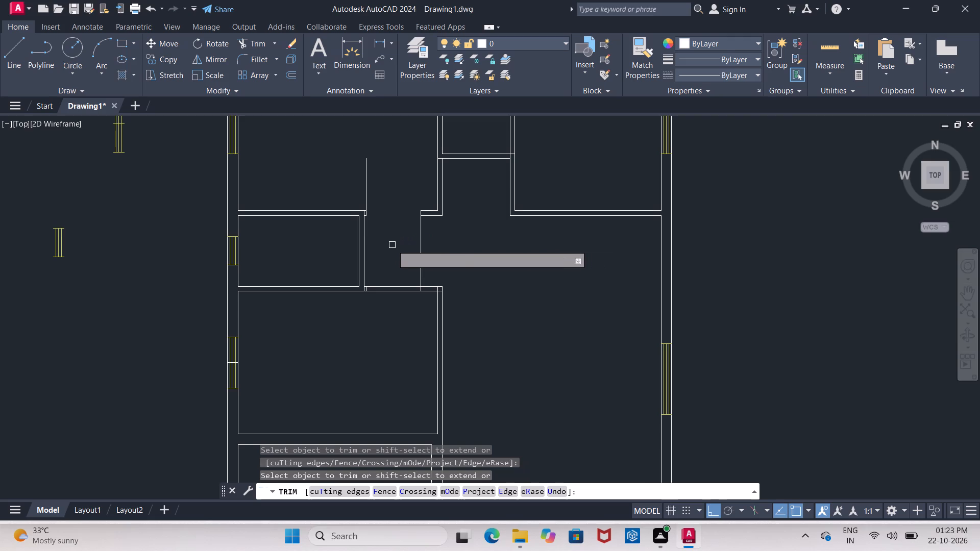
pyautogui.press('Escape')
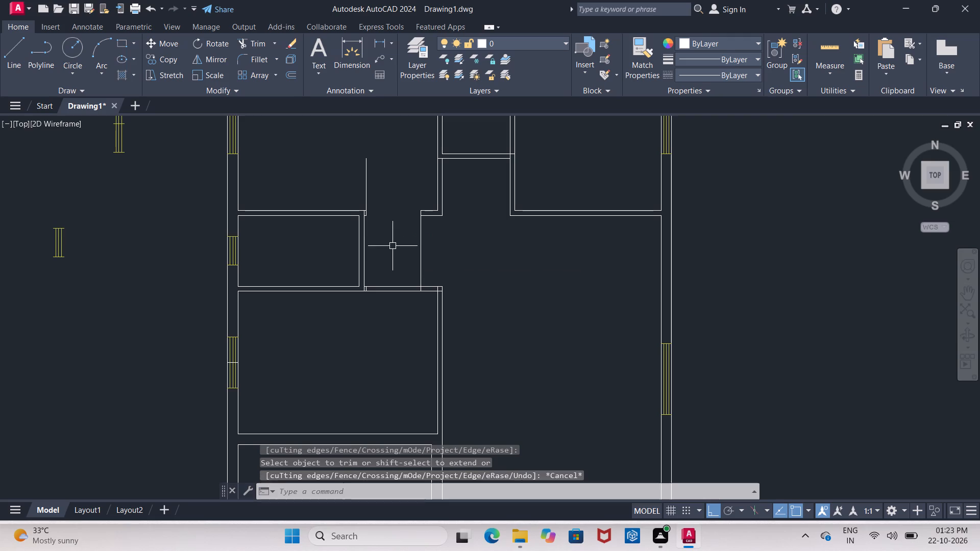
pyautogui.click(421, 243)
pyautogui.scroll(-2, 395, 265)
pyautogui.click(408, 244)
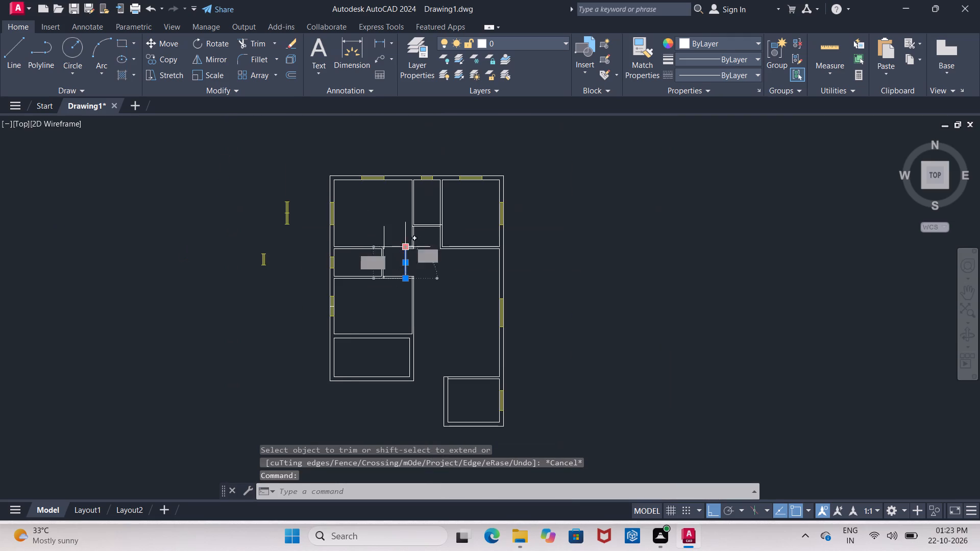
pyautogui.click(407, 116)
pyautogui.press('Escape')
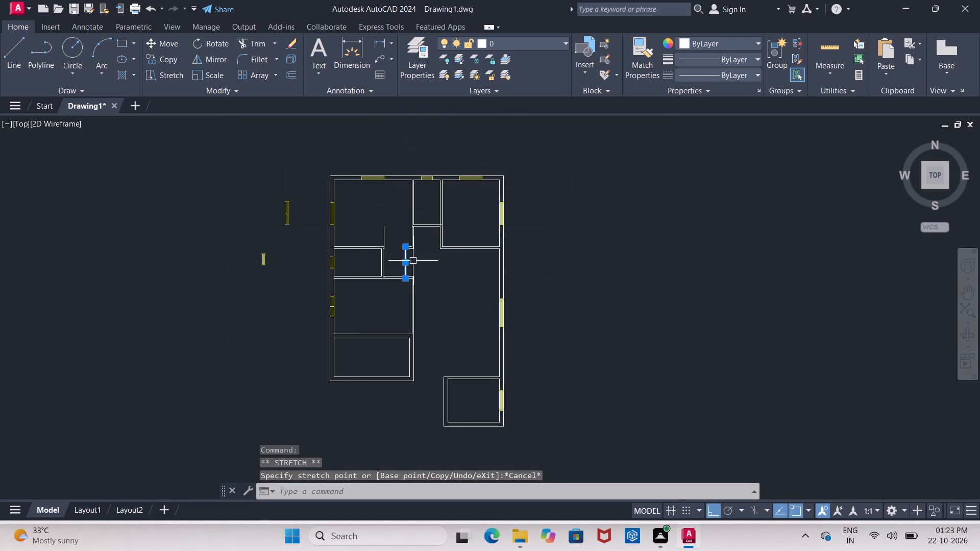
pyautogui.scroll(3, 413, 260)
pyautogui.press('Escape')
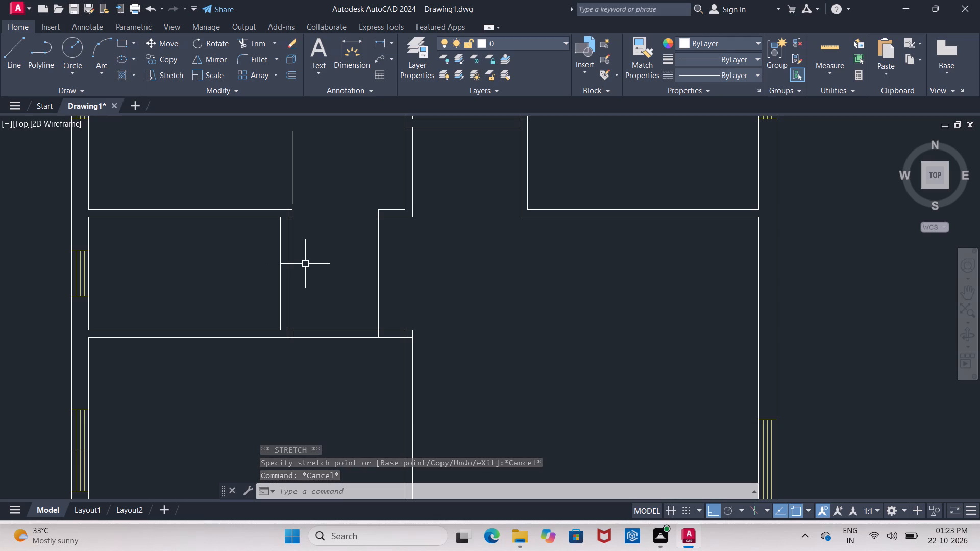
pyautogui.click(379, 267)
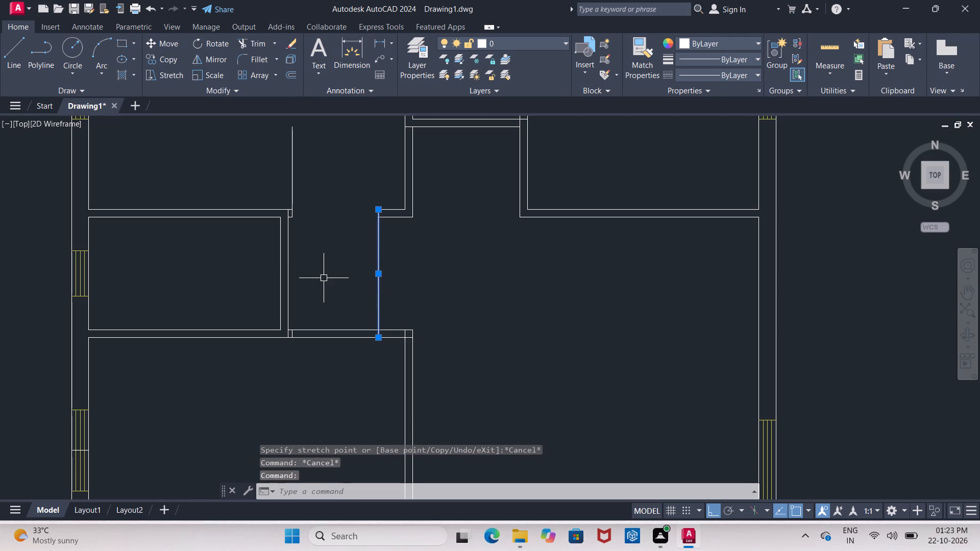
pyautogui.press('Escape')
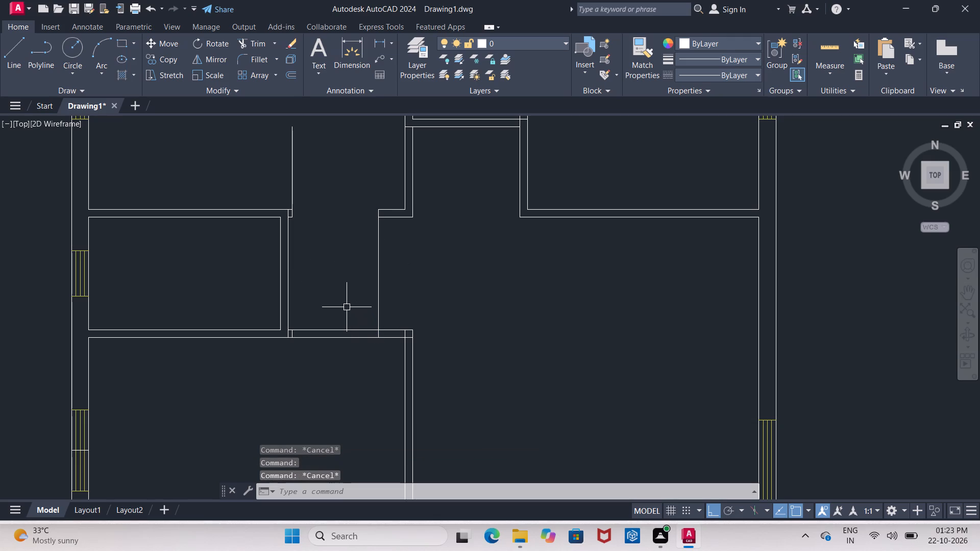
# Trim the vertical line on the doorway's east side where it crosses the recess between its north and south walls.
pyautogui.write('tr')
pyautogui.press('Return')
pyautogui.press('Return')
pyautogui.click(378, 291)
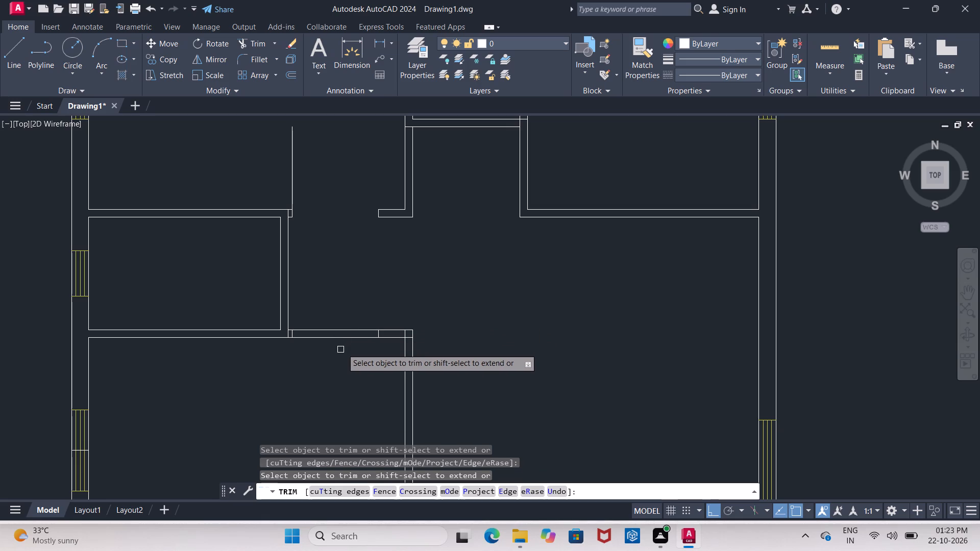
pyautogui.press('Escape')
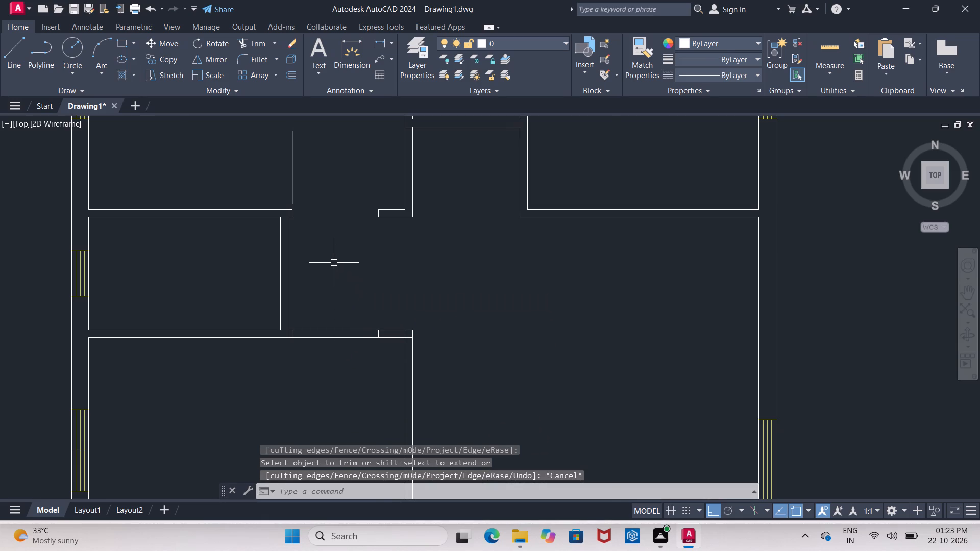
# Draw the door swing as a Start, End, Direction arc from the north doorway's east jamb to the door leaf's north end.
pyautogui.scroll(-2, 338, 264)
pyautogui.scroll(4, 327, 247)
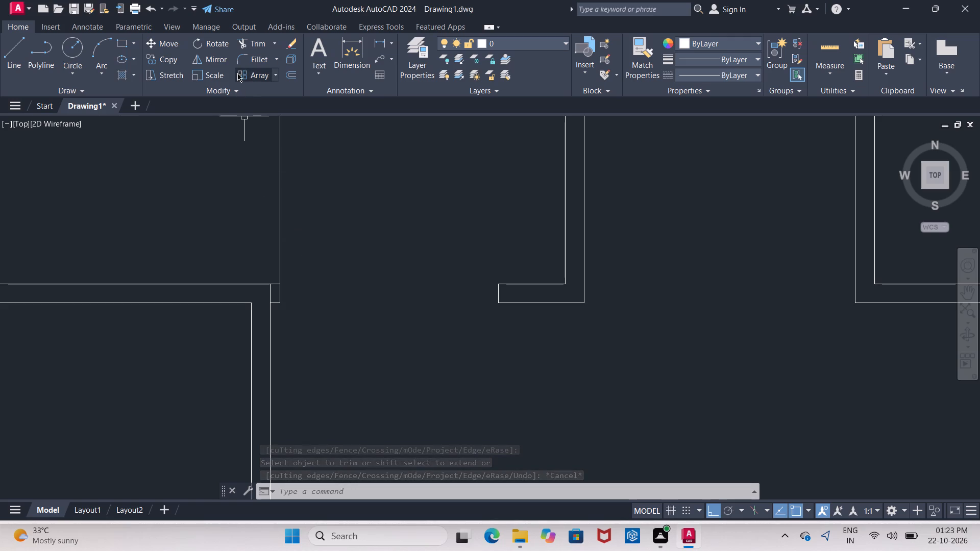
pyautogui.scroll(-1, 313, 169)
pyautogui.scroll(-2, 271, 181)
pyautogui.scroll(1, 262, 176)
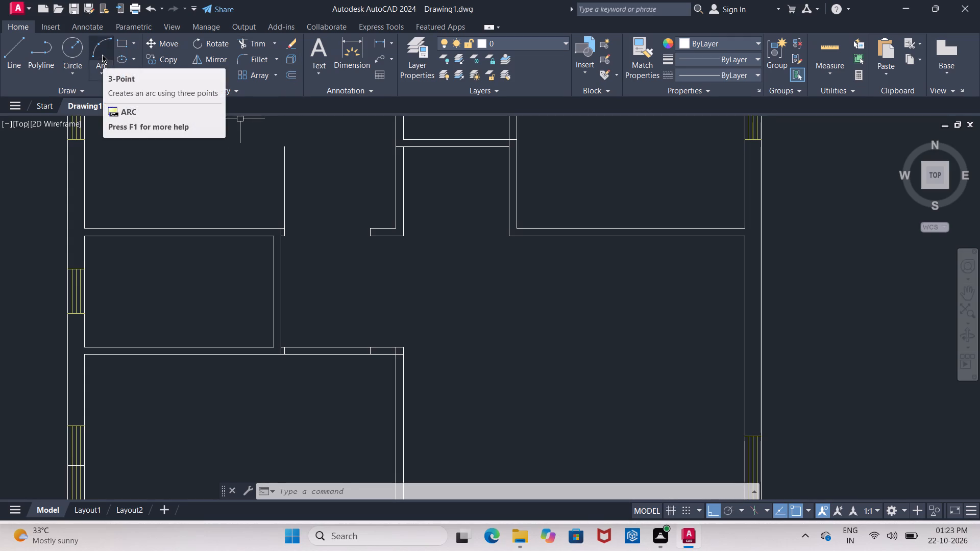
pyautogui.click(103, 73)
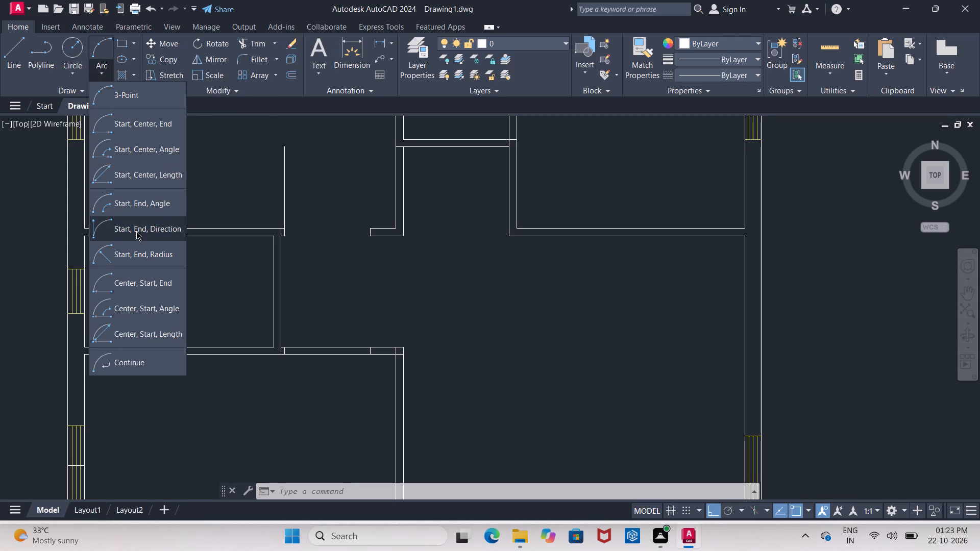
pyautogui.click(136, 232)
pyautogui.scroll(-1, 301, 229)
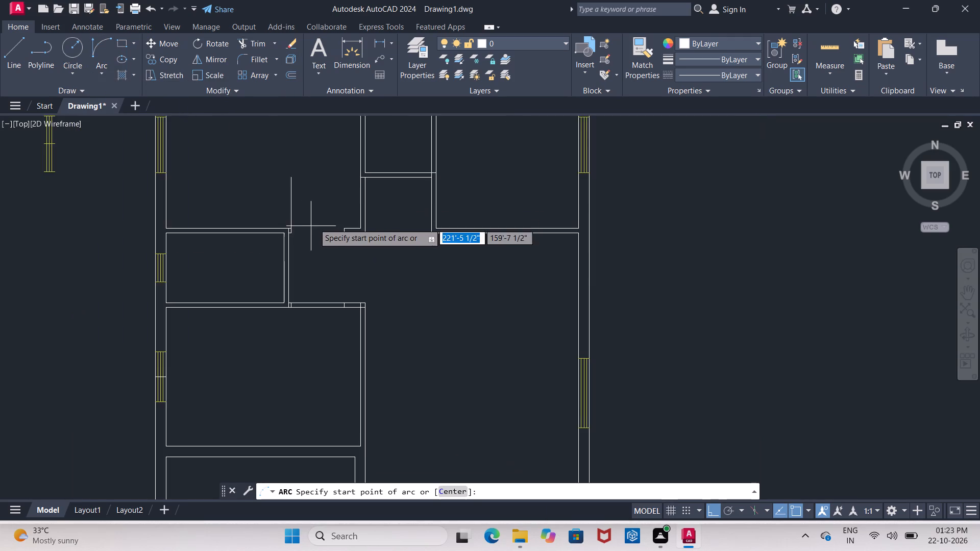
pyautogui.scroll(1, 342, 206)
pyautogui.click(346, 248)
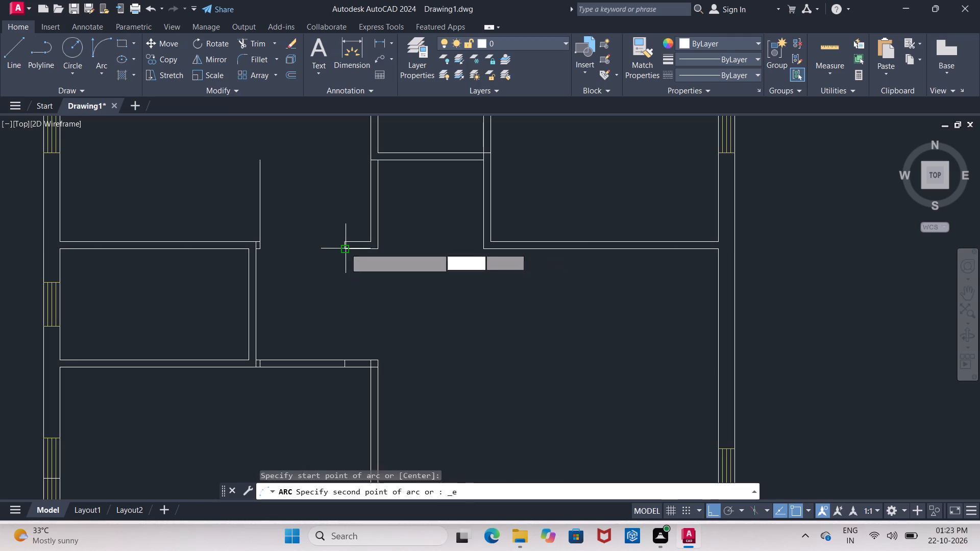
pyautogui.click(263, 162)
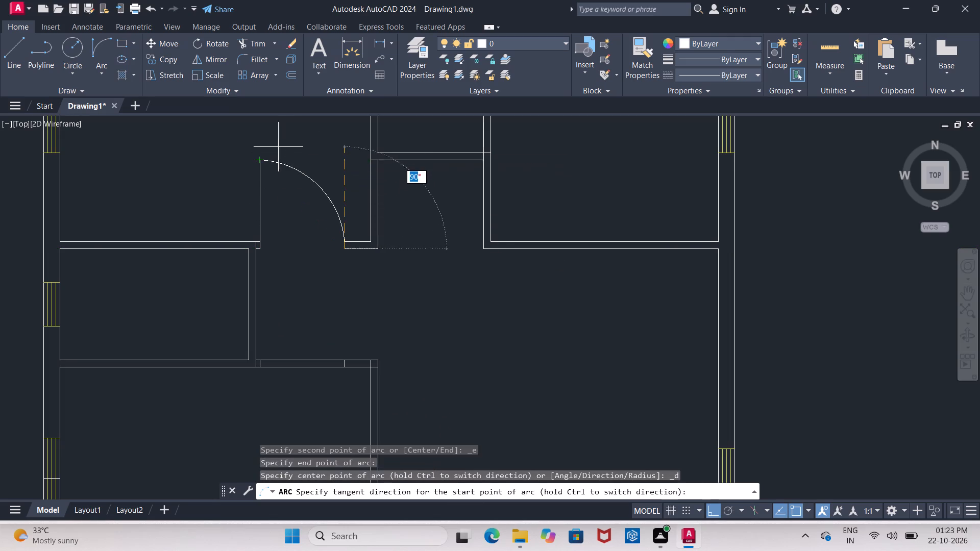
pyautogui.click(288, 139)
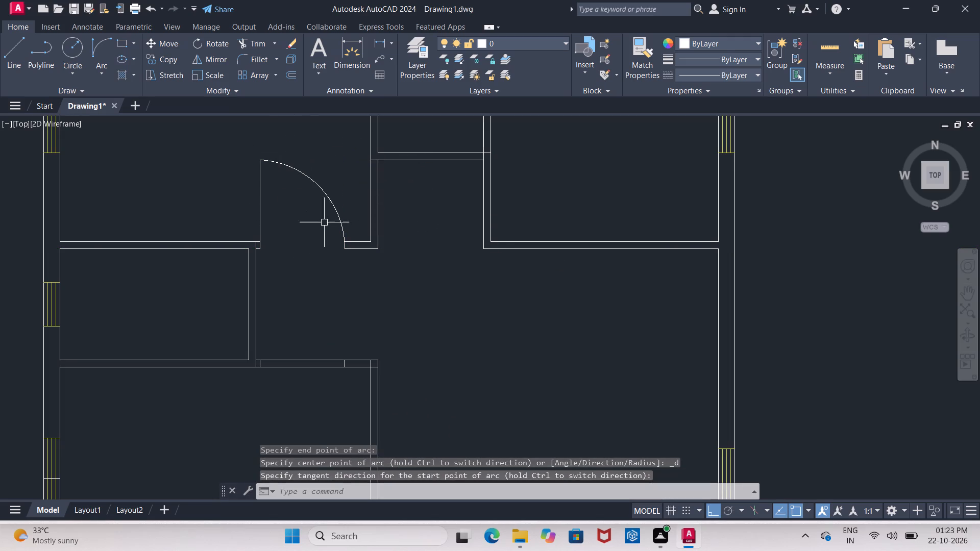
pyautogui.press('Escape')
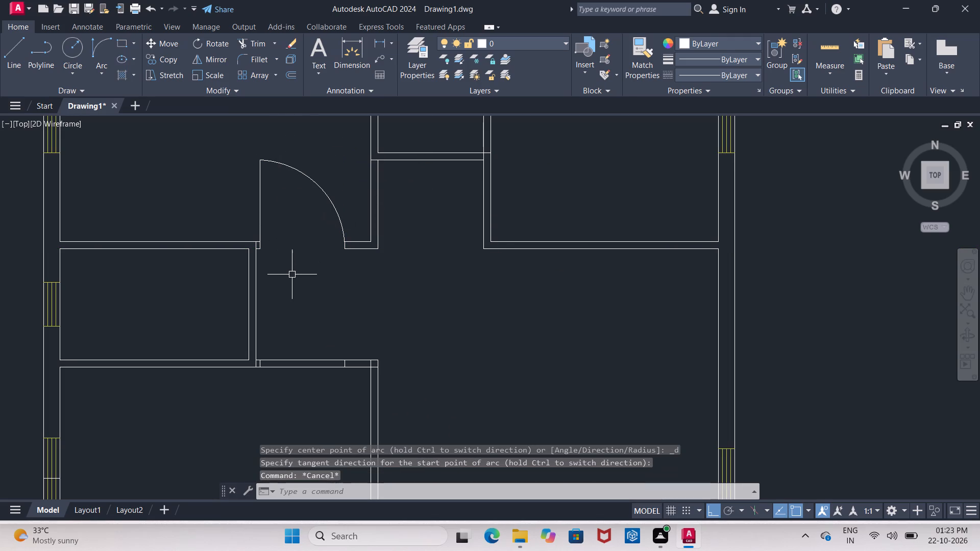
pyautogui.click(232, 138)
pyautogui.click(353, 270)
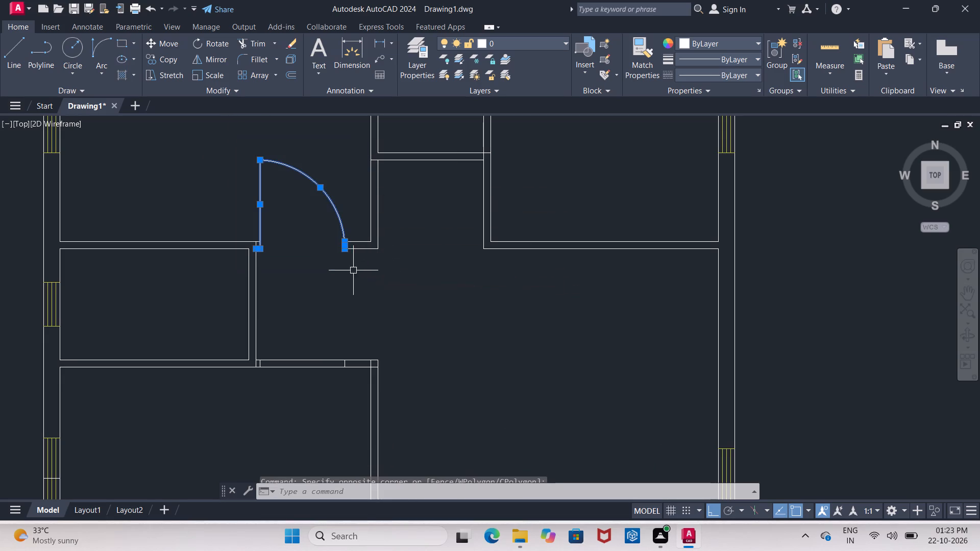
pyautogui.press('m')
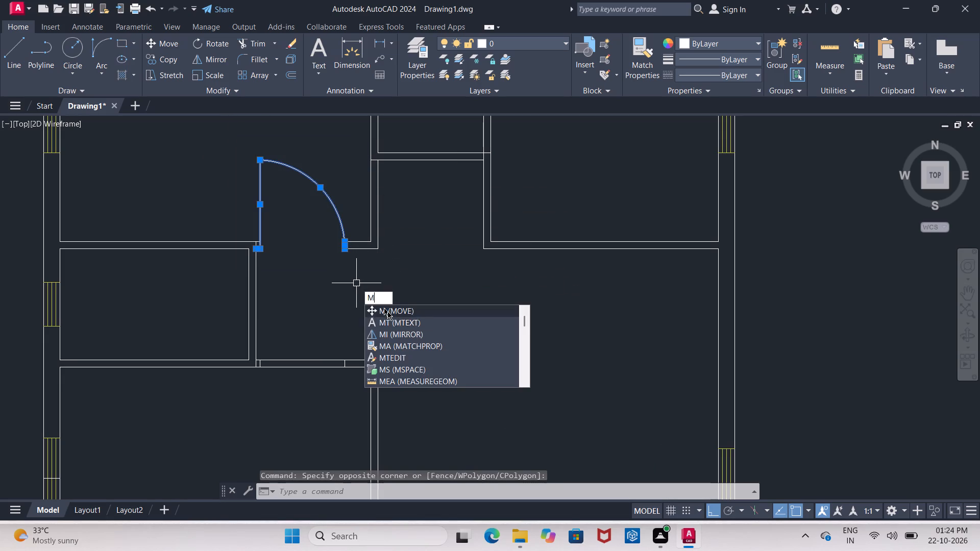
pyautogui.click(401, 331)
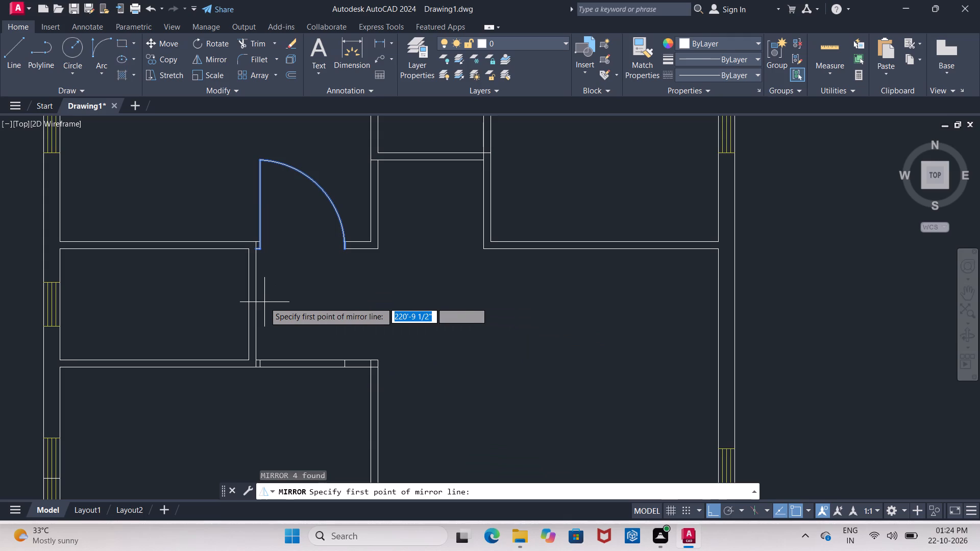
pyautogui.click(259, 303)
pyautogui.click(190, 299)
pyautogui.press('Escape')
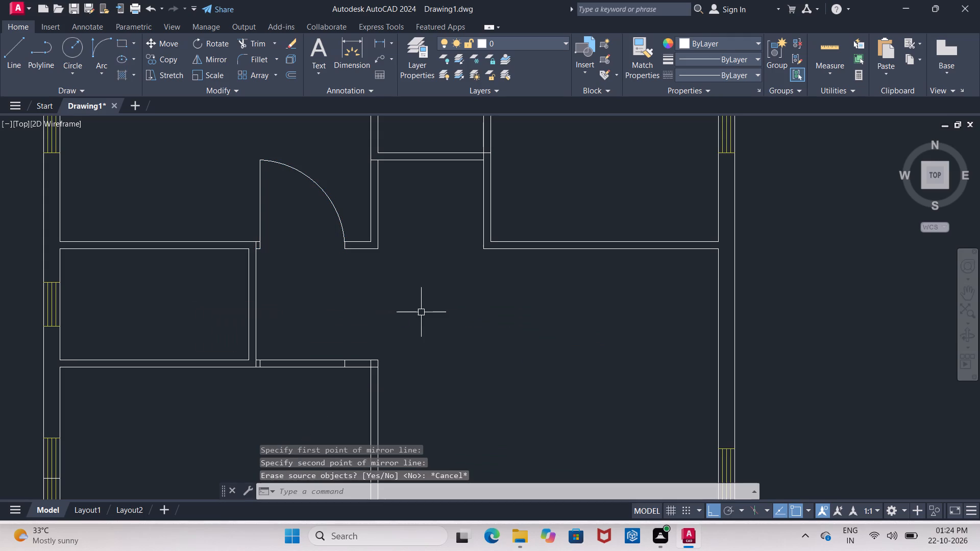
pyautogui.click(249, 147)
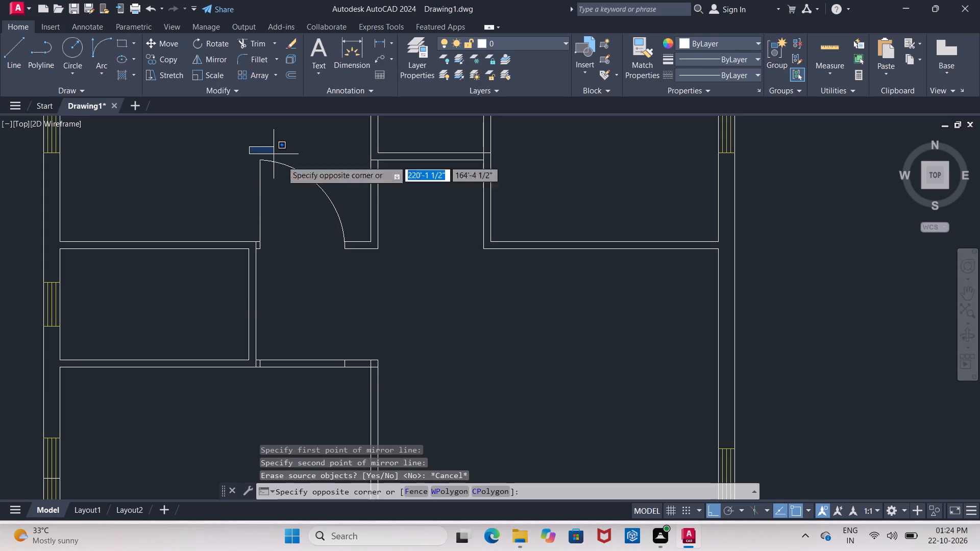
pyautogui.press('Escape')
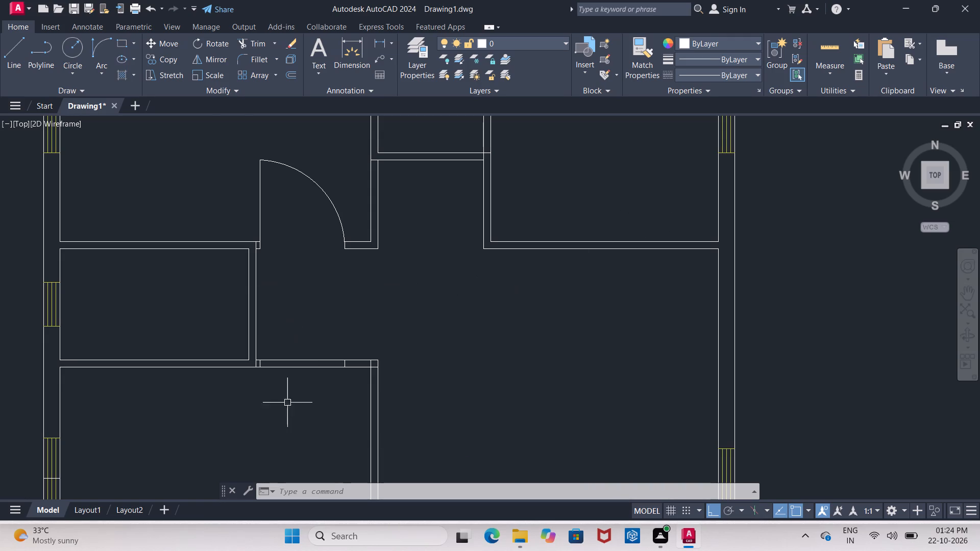
# Offset the partition's east line 3' to the east, across the recess's south wall.
pyautogui.scroll(2, 284, 414)
pyautogui.press('o')
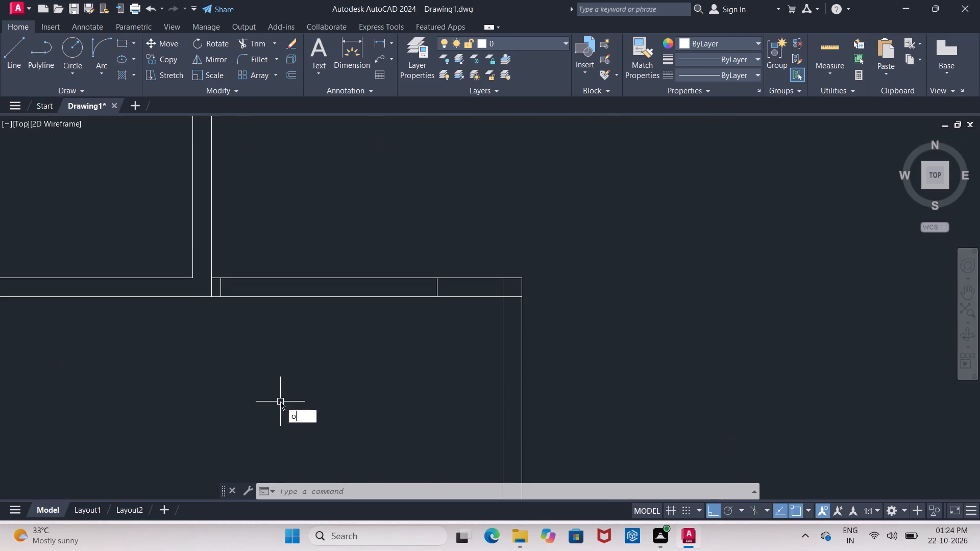
pyautogui.press('Return')
pyautogui.press('3')
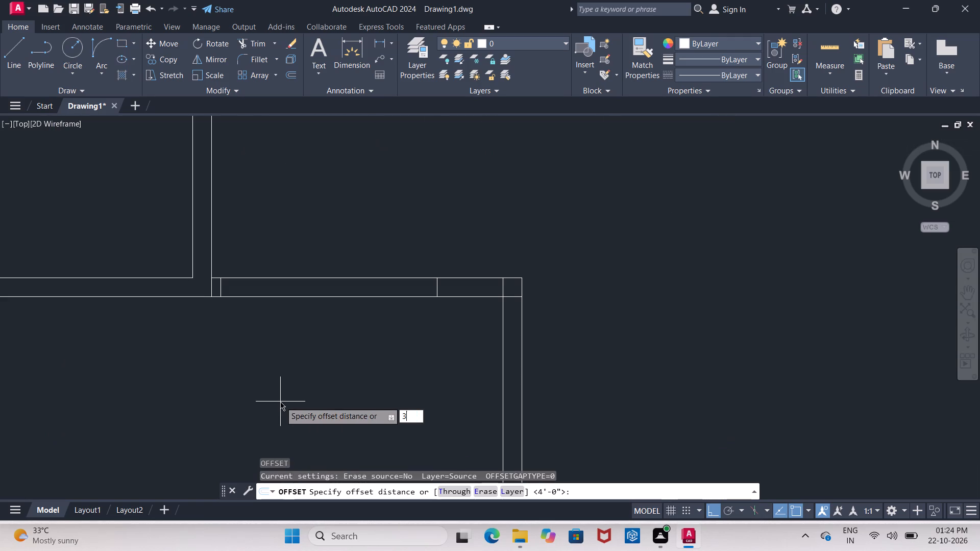
pyautogui.press("'")
pyautogui.press('Return')
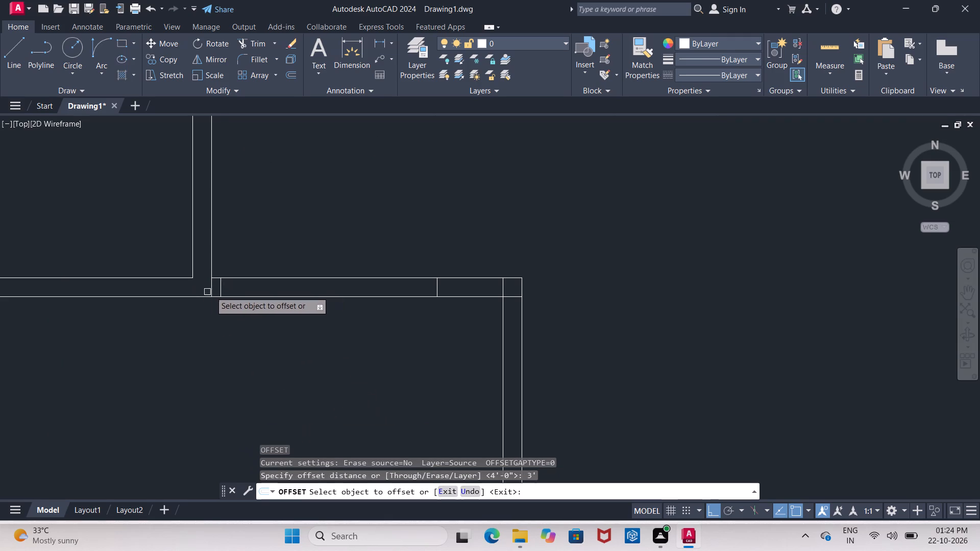
pyautogui.click(210, 287)
pyautogui.click(335, 287)
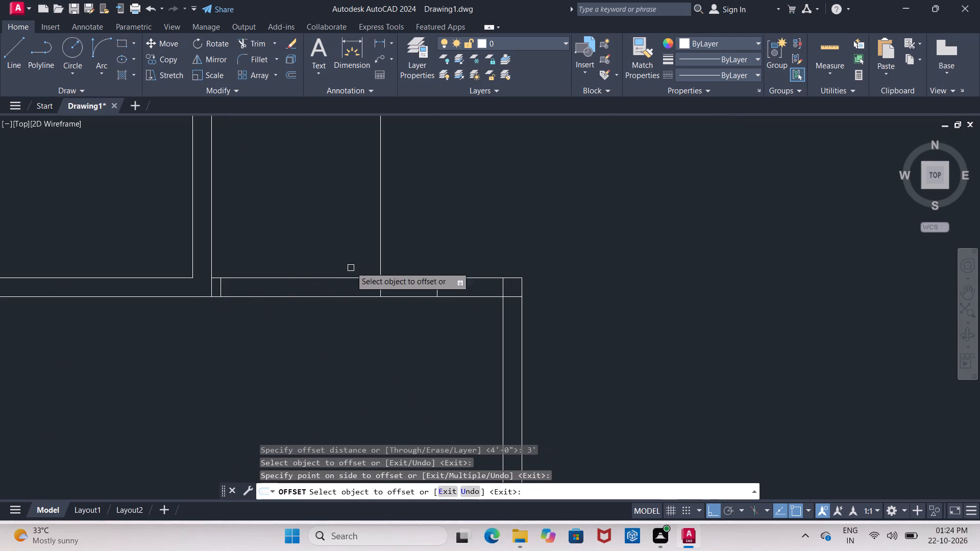
pyautogui.press('Escape')
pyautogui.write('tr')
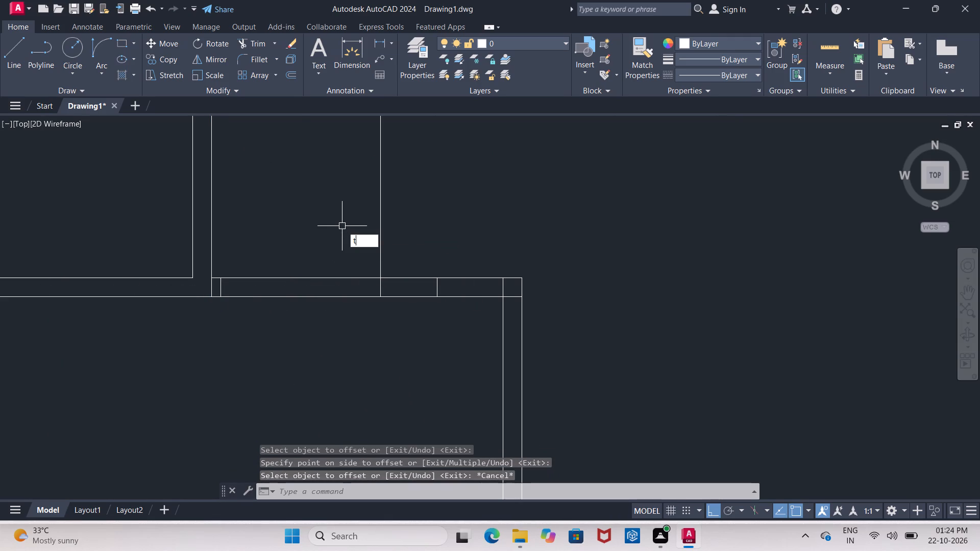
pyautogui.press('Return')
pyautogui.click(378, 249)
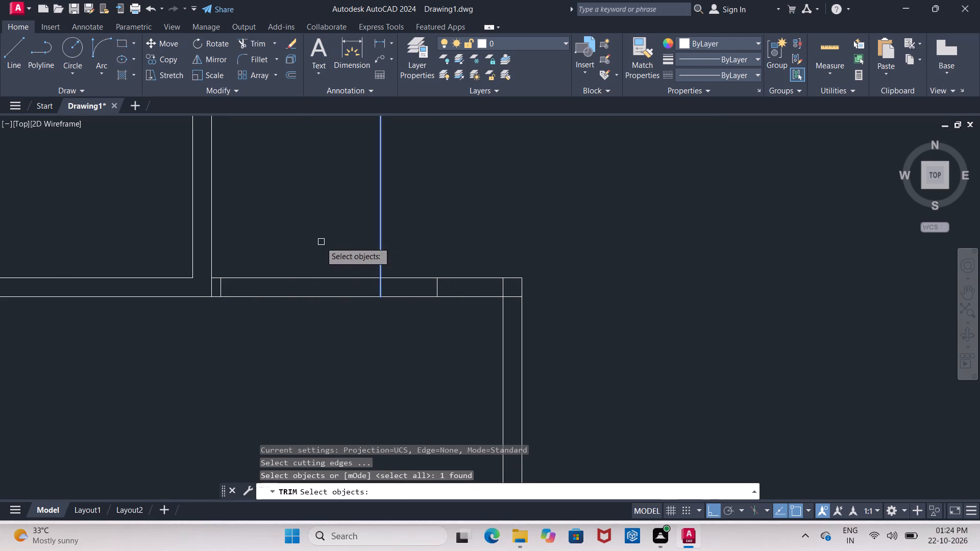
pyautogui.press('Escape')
# Trim the 3' offset line where it runs north of the recess's south wall.
pyautogui.write('tr')
pyautogui.press('Return')
pyautogui.press('Return')
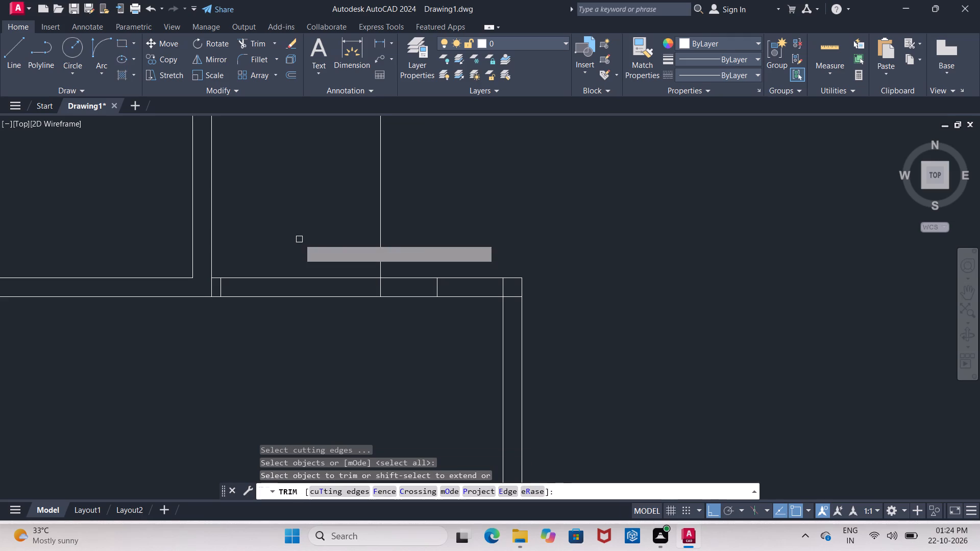
pyautogui.click(380, 230)
pyautogui.press('Escape')
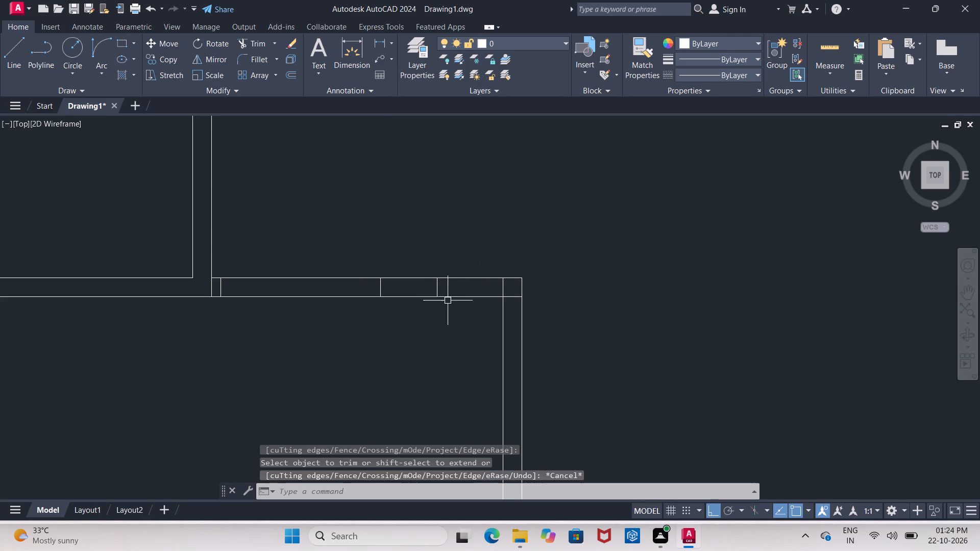
# Delete the short vertical line in the south wall just east of the 3' offset line.
pyautogui.click(438, 286)
pyautogui.press('Delete')
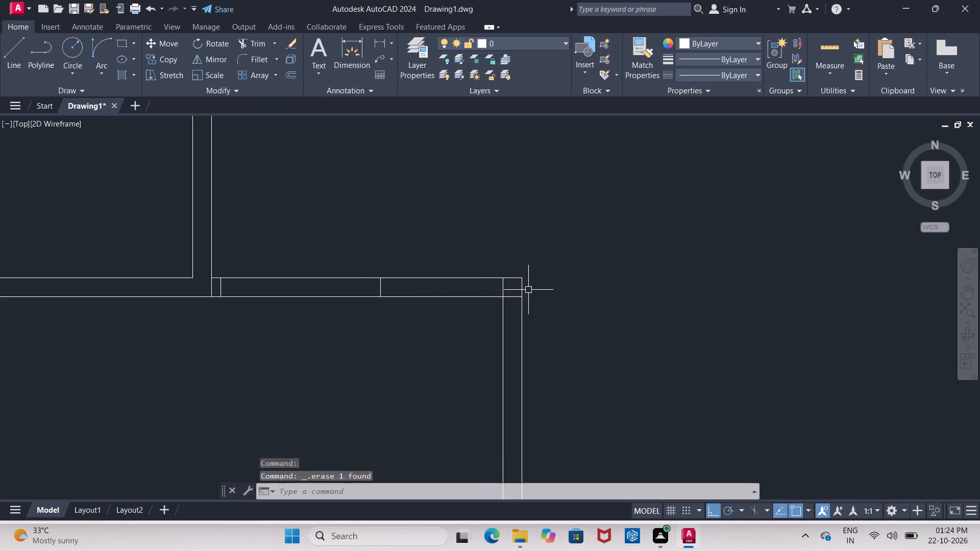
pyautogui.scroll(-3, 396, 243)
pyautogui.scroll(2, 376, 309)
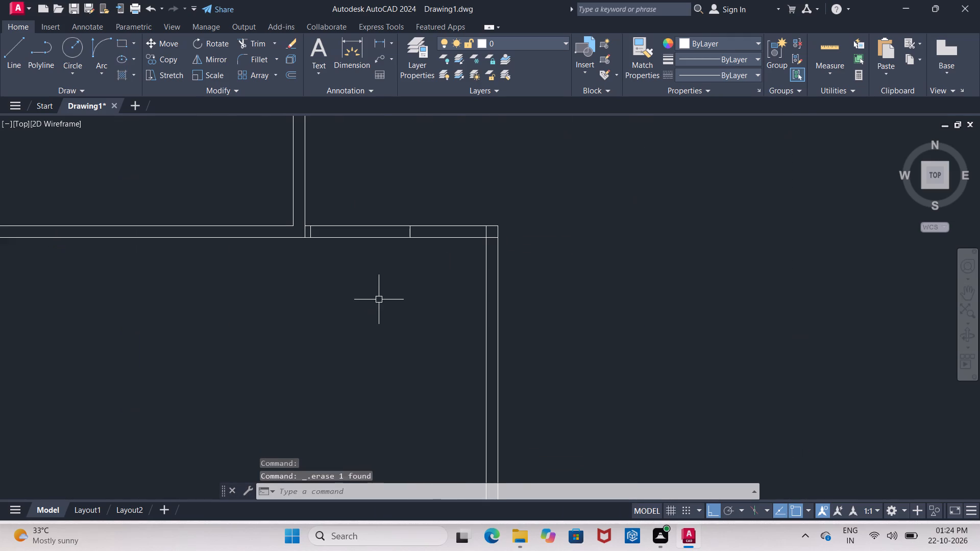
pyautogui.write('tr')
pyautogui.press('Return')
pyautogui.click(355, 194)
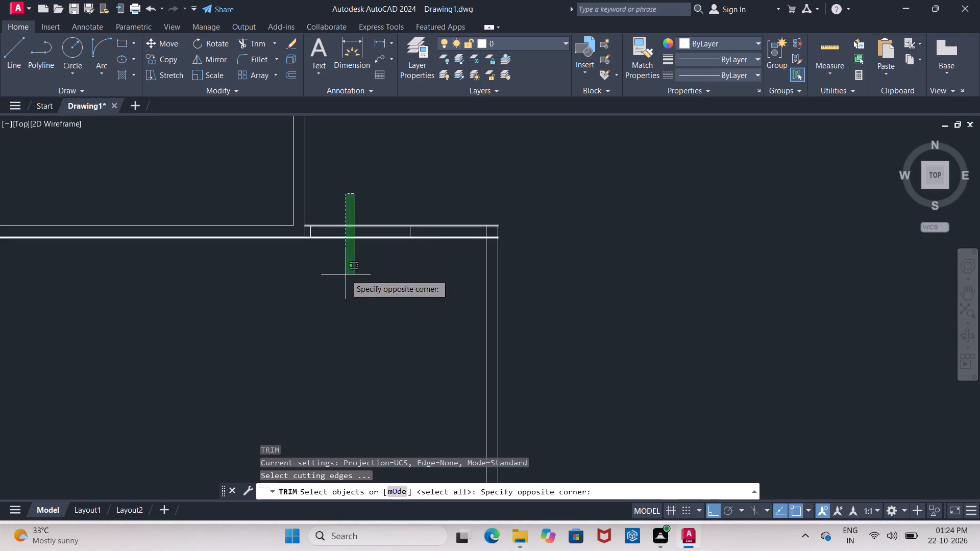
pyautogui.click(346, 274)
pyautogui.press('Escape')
# Trim both lines of the recess's south wall between the two jamb lines to open a doorway.
pyautogui.write('tr')
pyautogui.press('Return')
pyautogui.press('Return')
pyautogui.click(367, 211)
pyautogui.click(360, 260)
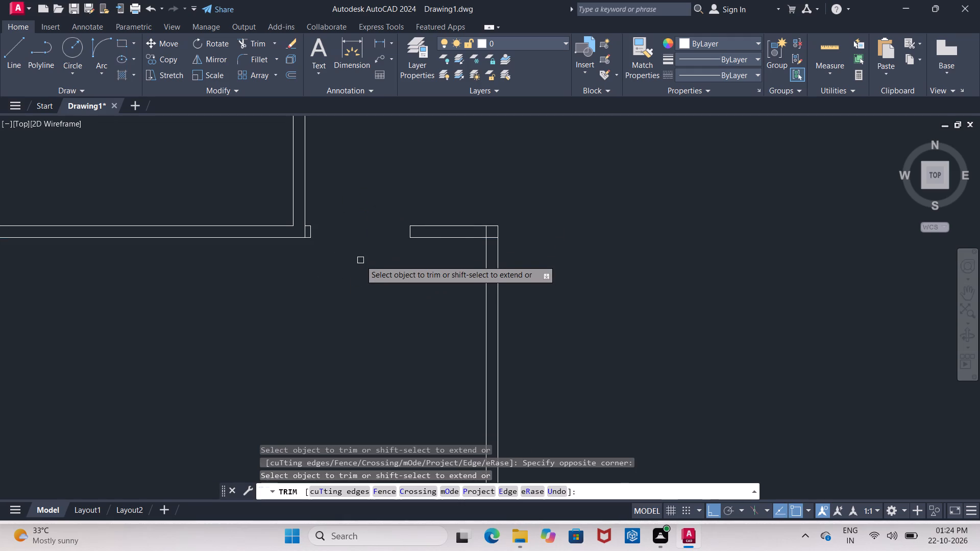
pyautogui.press('Escape')
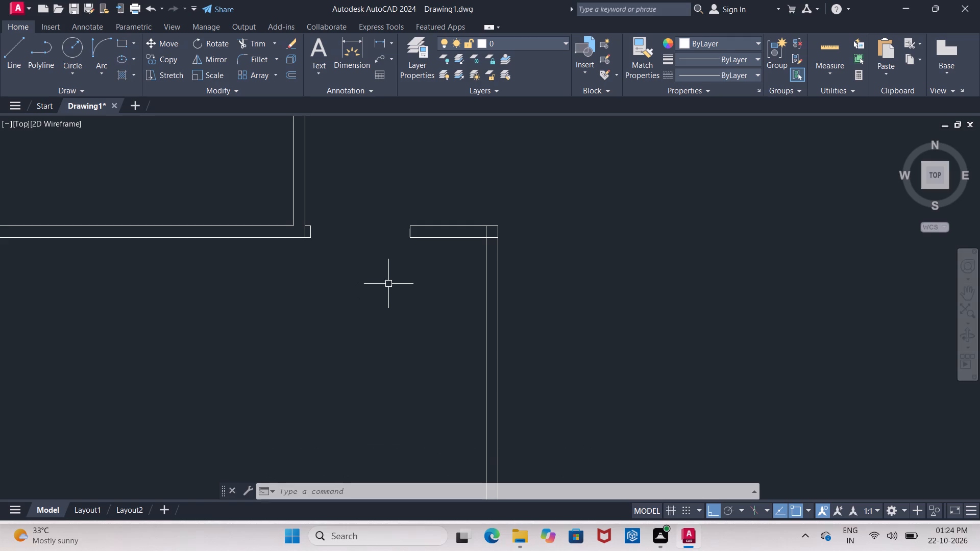
# Draw a line across the south doorway between the jambs' north ends, along the wall's north face.
pyautogui.scroll(-3, 437, 289)
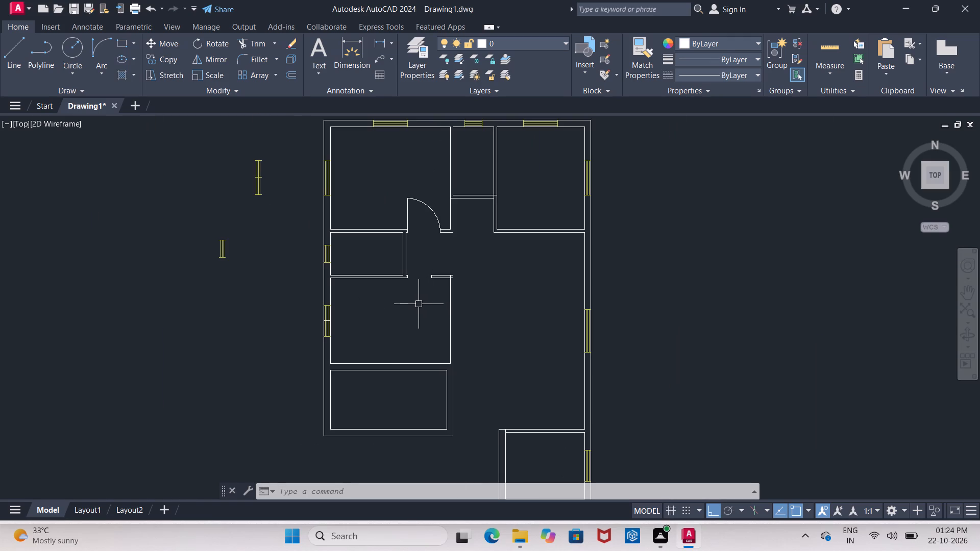
pyautogui.scroll(3, 438, 258)
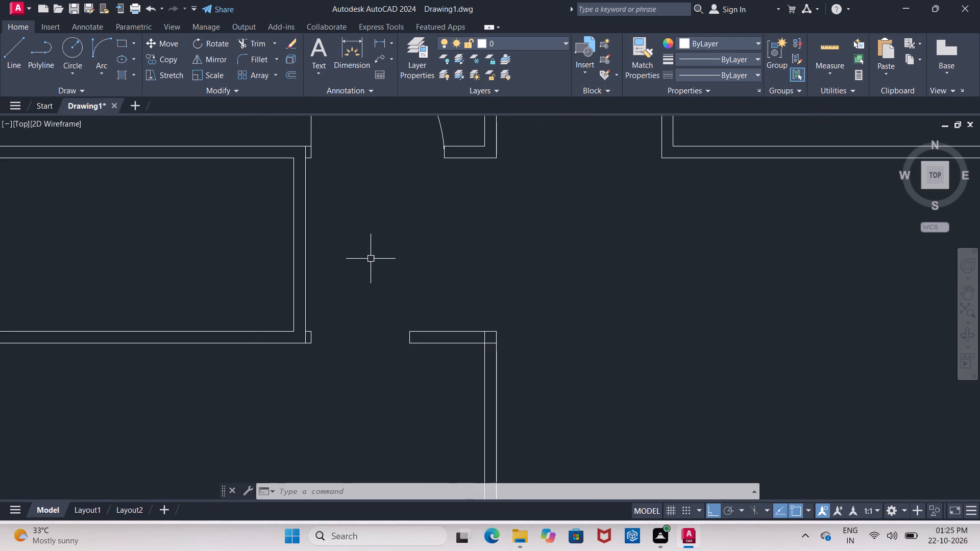
pyautogui.scroll(-2, 278, 299)
pyautogui.scroll(2, 295, 328)
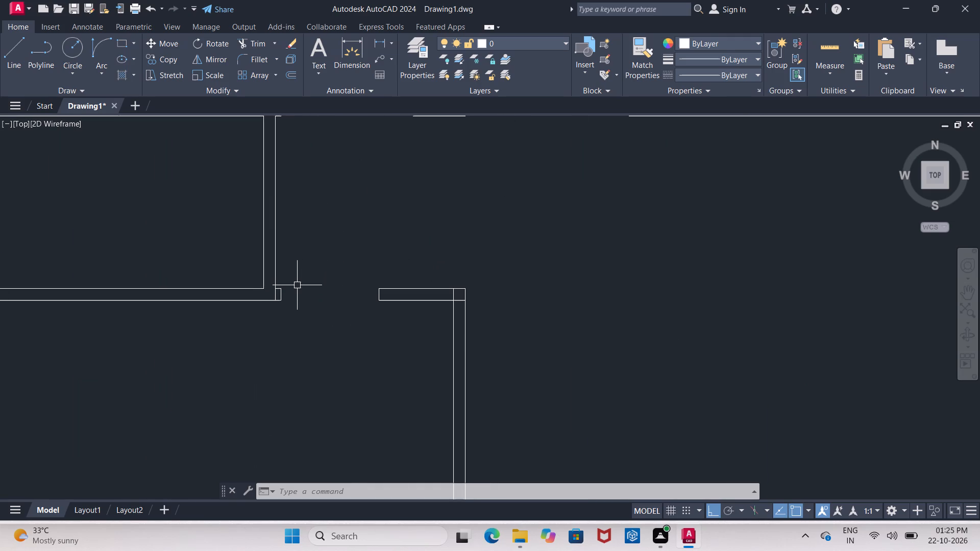
pyautogui.press('l')
pyautogui.press('Return')
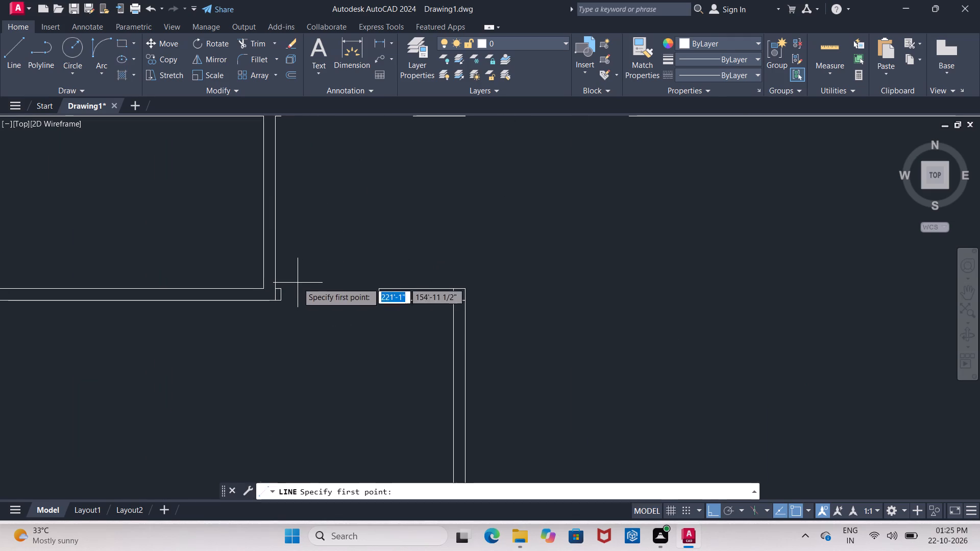
pyautogui.click(283, 288)
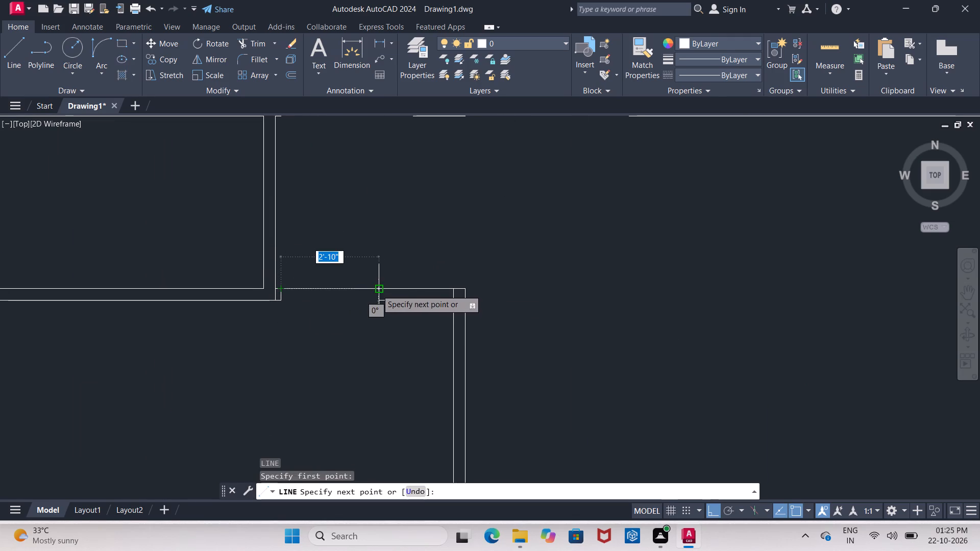
pyautogui.click(376, 290)
pyautogui.press('Return')
# Offset the line across the south doorway 4' to the south.
pyautogui.press('o')
pyautogui.press('Return')
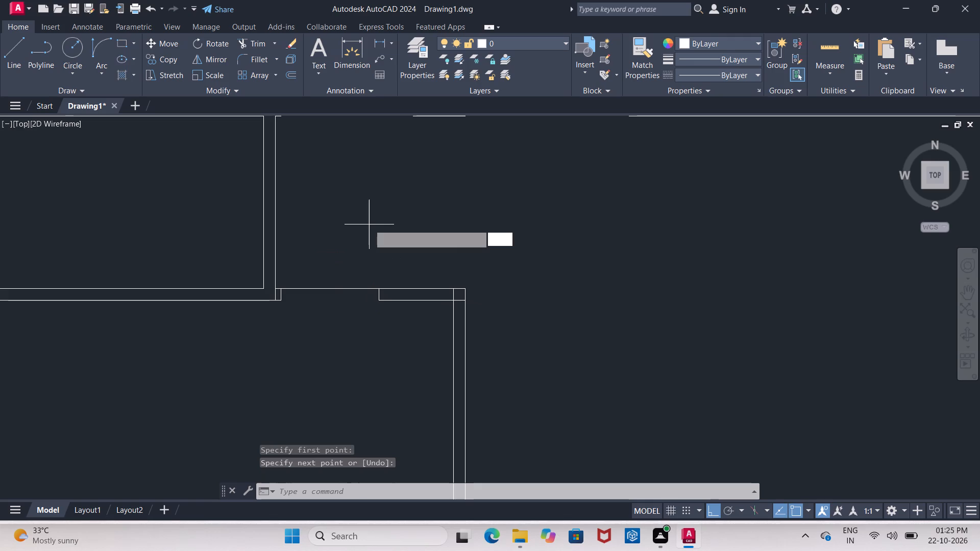
pyautogui.press('4')
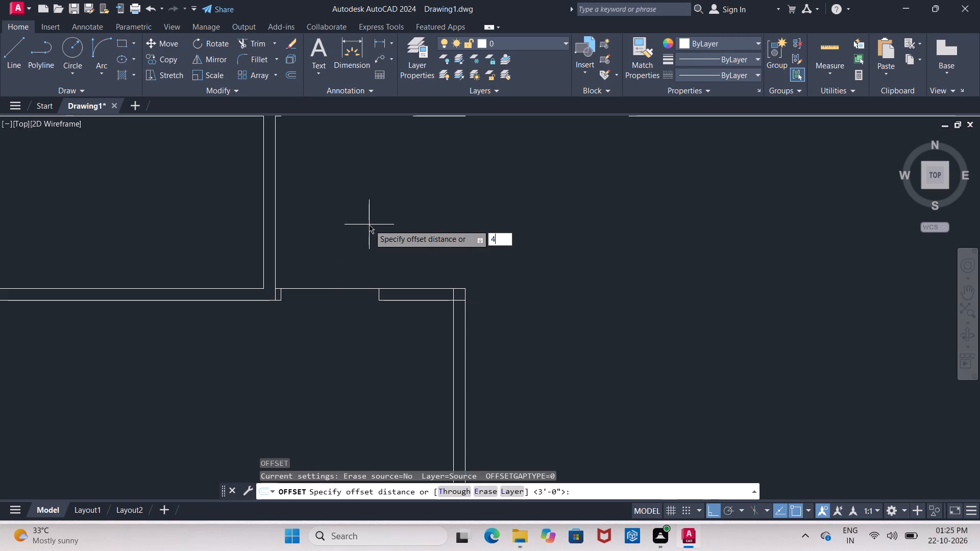
pyautogui.press("'")
pyautogui.press('Return')
pyautogui.click(329, 288)
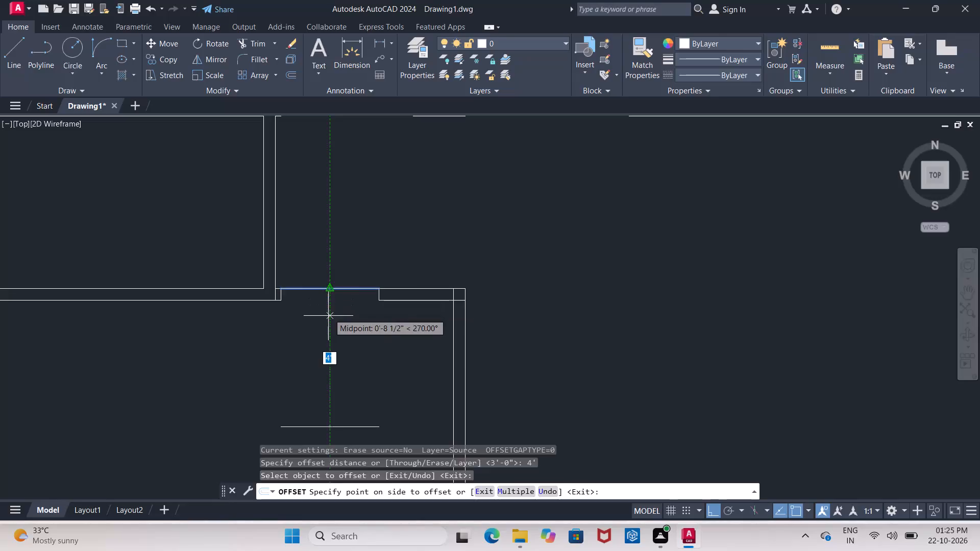
pyautogui.click(328, 316)
pyautogui.press('Escape')
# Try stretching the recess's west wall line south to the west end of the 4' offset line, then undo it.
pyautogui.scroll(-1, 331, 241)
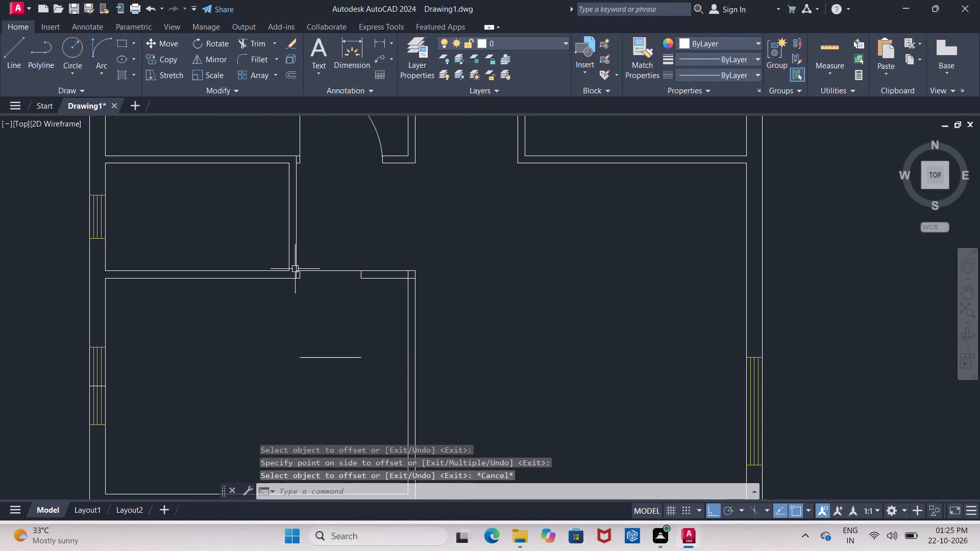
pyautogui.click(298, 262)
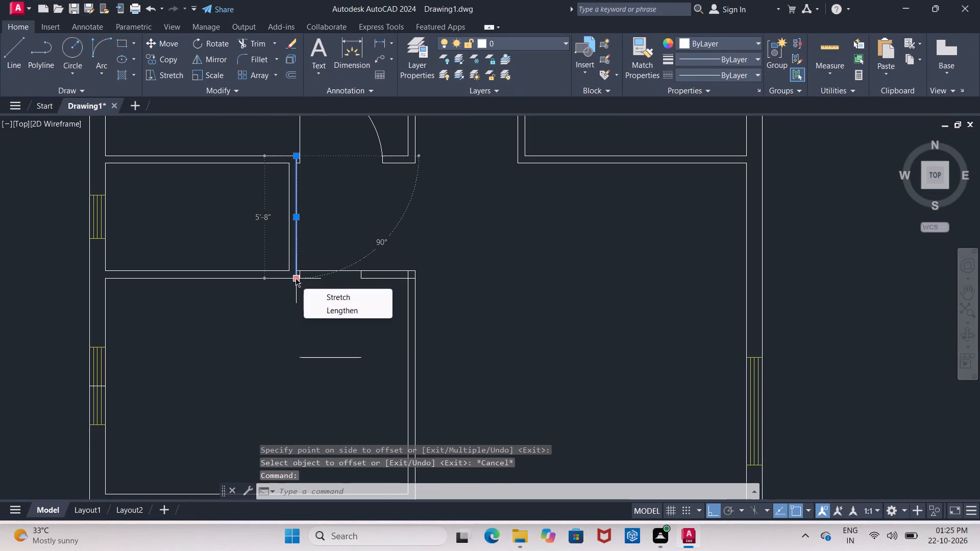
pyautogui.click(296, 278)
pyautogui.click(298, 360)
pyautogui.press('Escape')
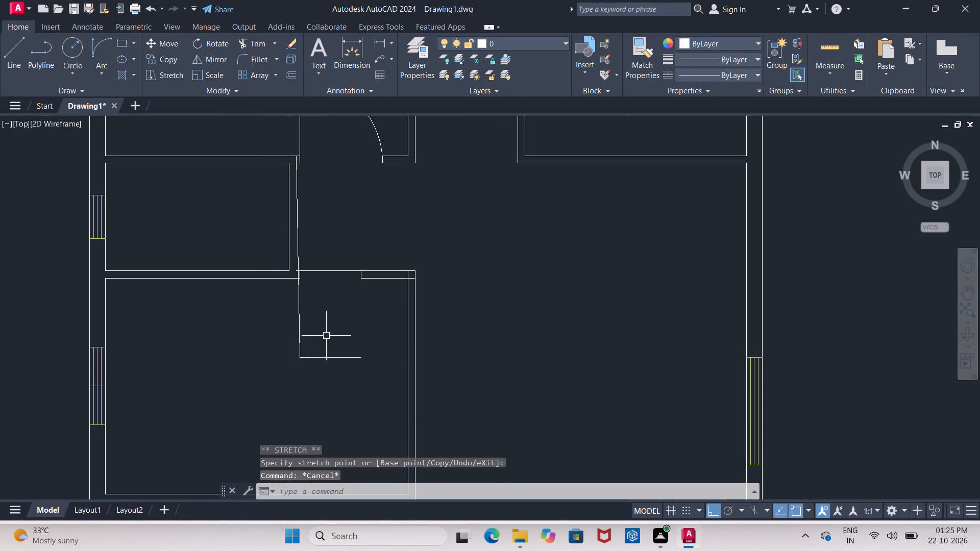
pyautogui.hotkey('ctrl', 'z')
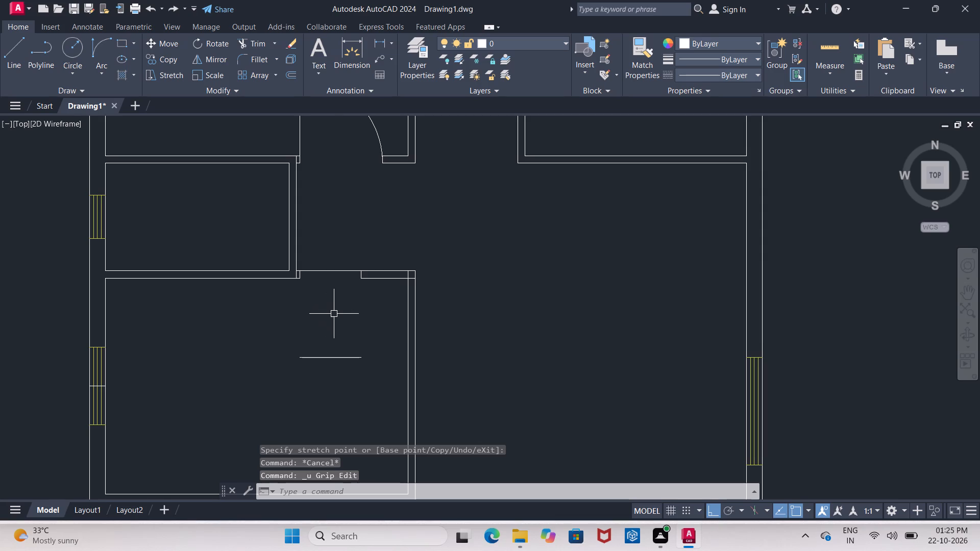
# Draw a vertical door line from the east jamb's south end to the east end of the 4' offset line.
pyautogui.scroll(-1, 334, 347)
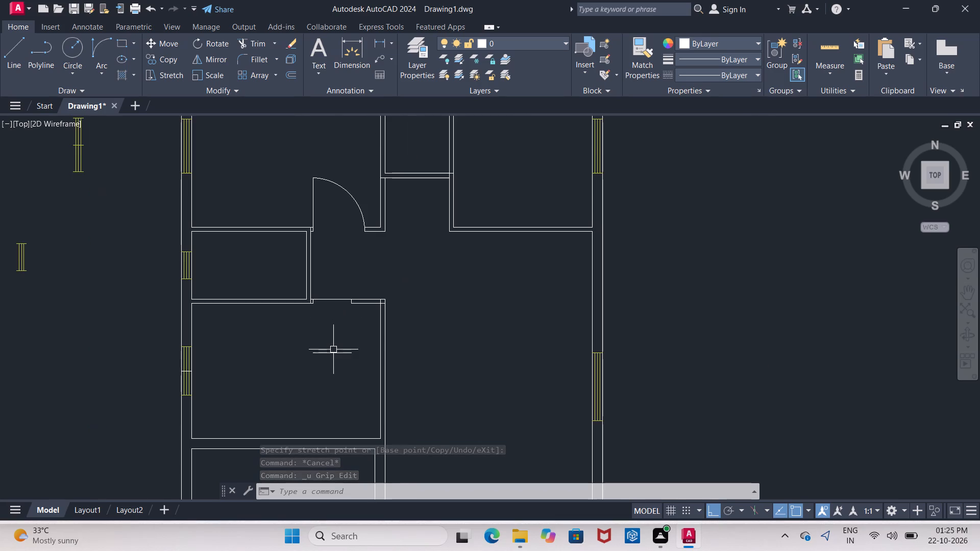
pyautogui.scroll(2, 333, 340)
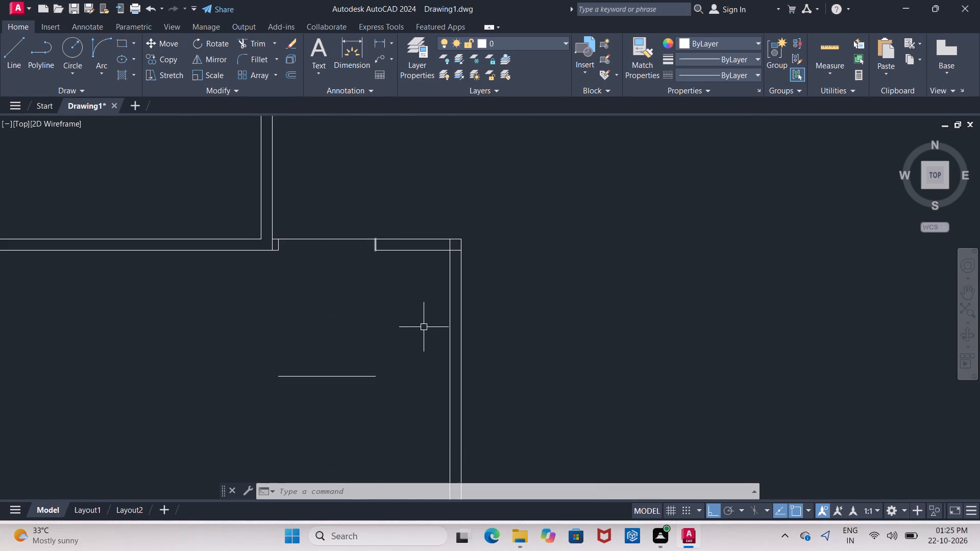
pyautogui.press('l')
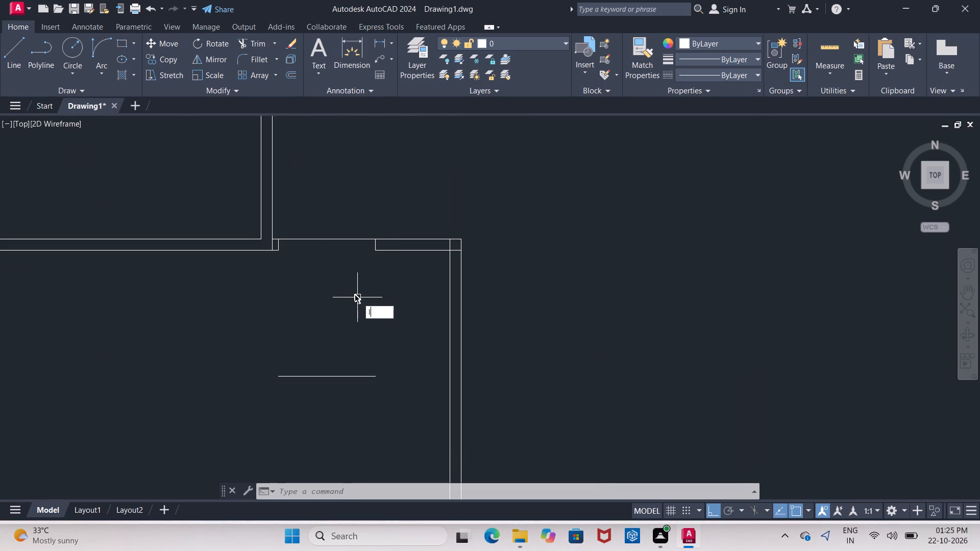
pyautogui.press('Return')
pyautogui.click(377, 252)
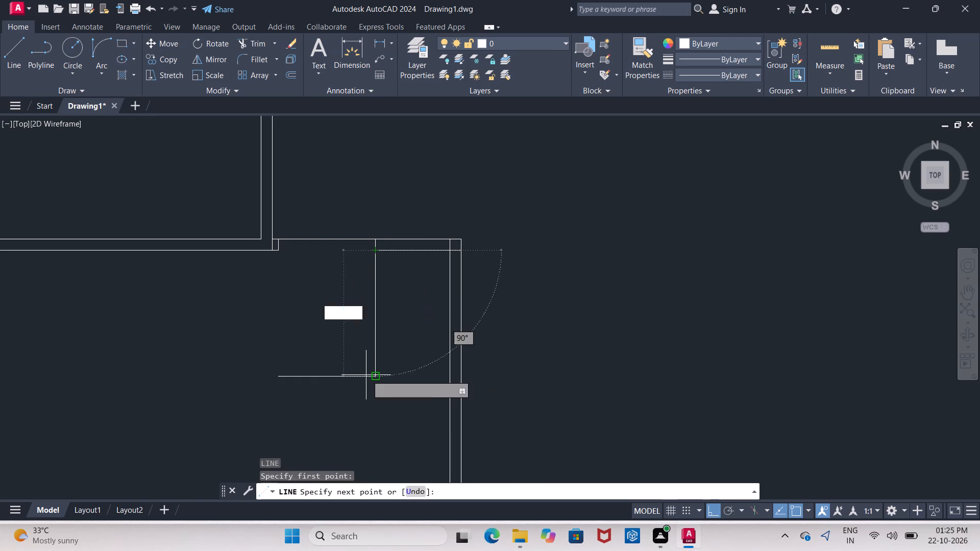
pyautogui.click(371, 374)
pyautogui.press('Return')
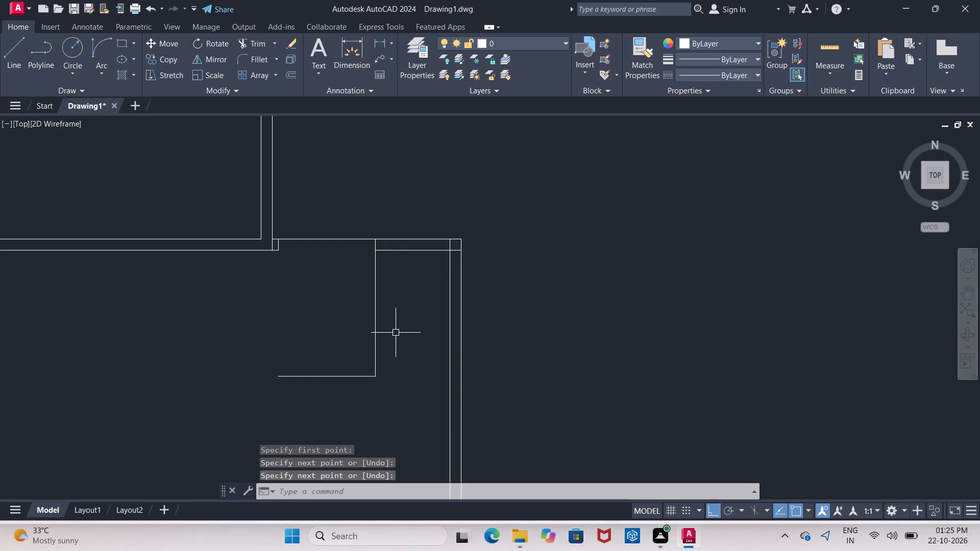
# Extend the vertical door line north to the north face of the recess's south wall.
pyautogui.write('ex')
pyautogui.press('Return')
pyautogui.press('Return')
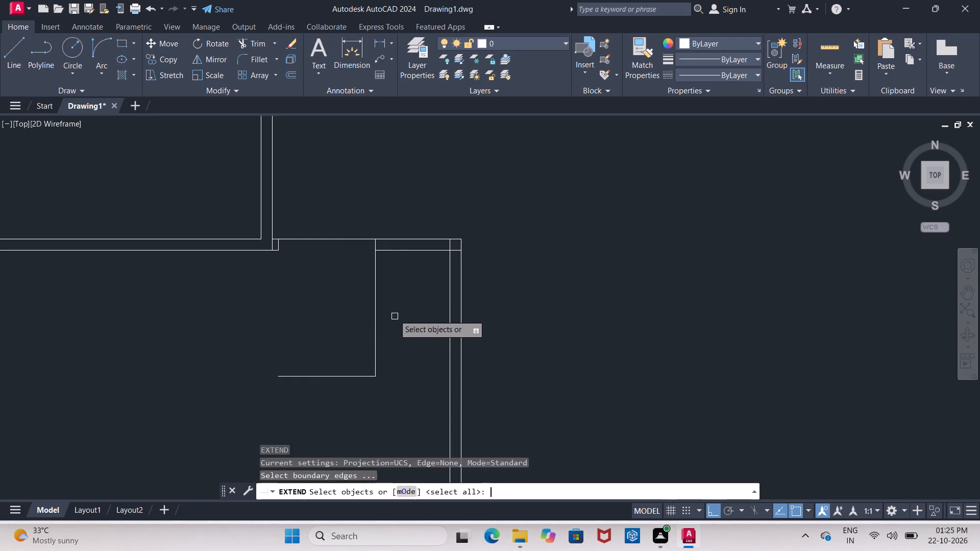
pyautogui.click(373, 273)
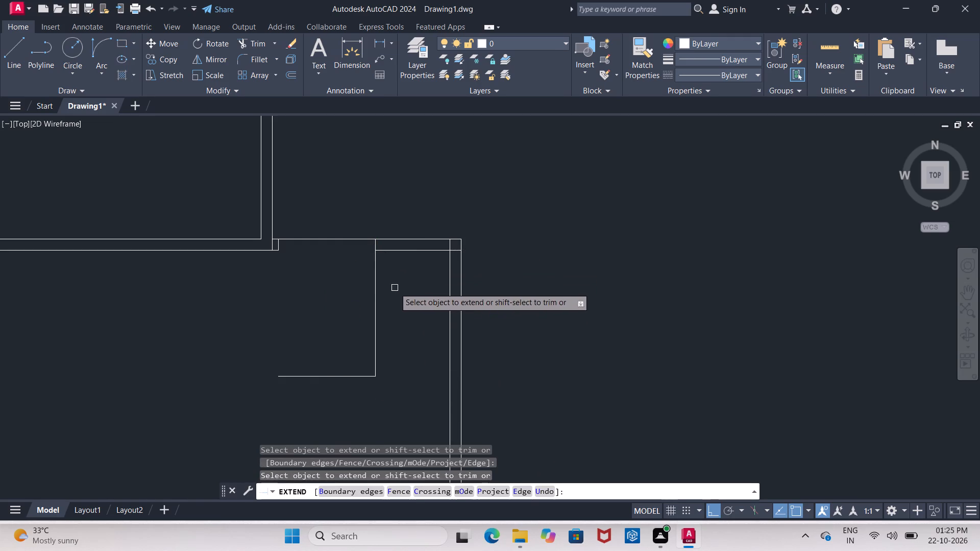
pyautogui.press('Escape')
# Offset the vertical door line 2" to the west, into the doorway.
pyautogui.press('o')
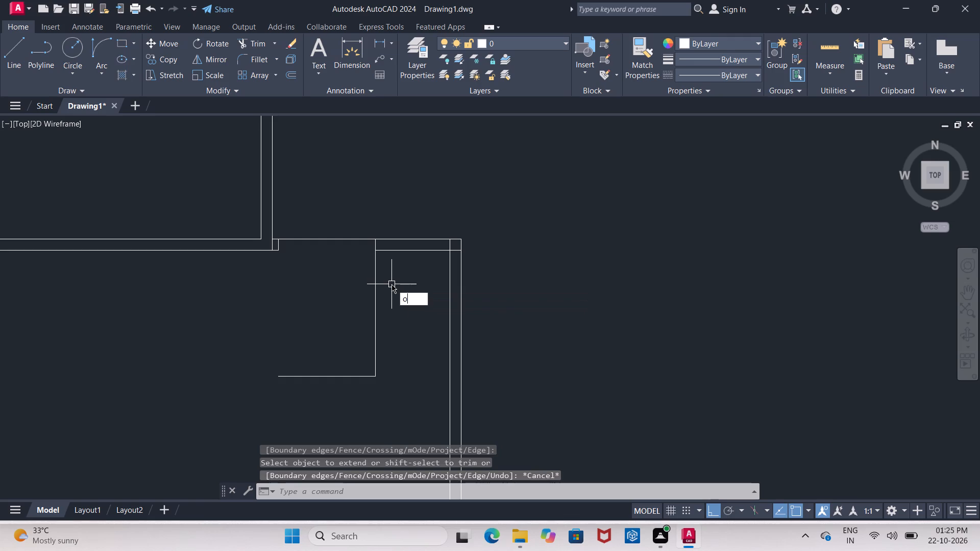
pyautogui.press('Return')
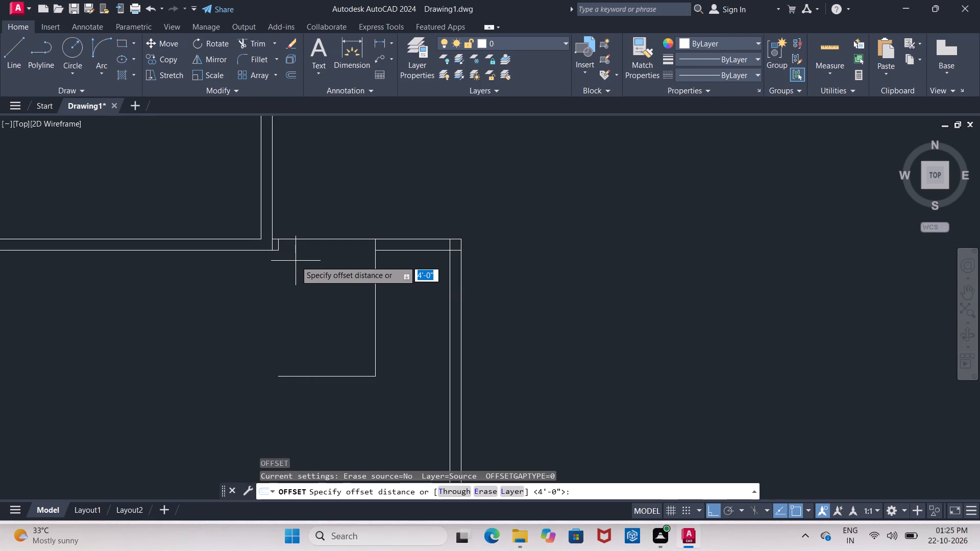
pyautogui.press('2')
pyautogui.hotkey('shift', '"')
pyautogui.press('Return')
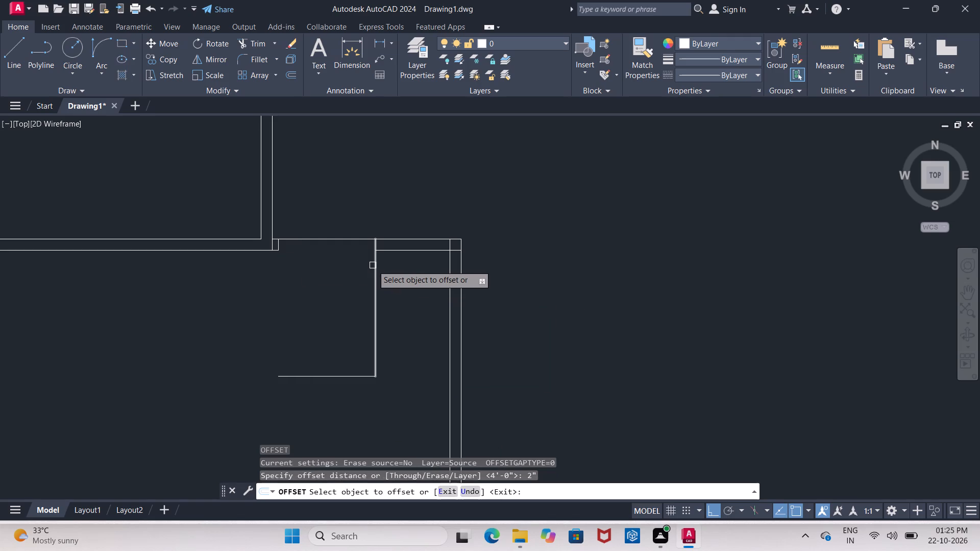
pyautogui.click(375, 265)
pyautogui.click(354, 266)
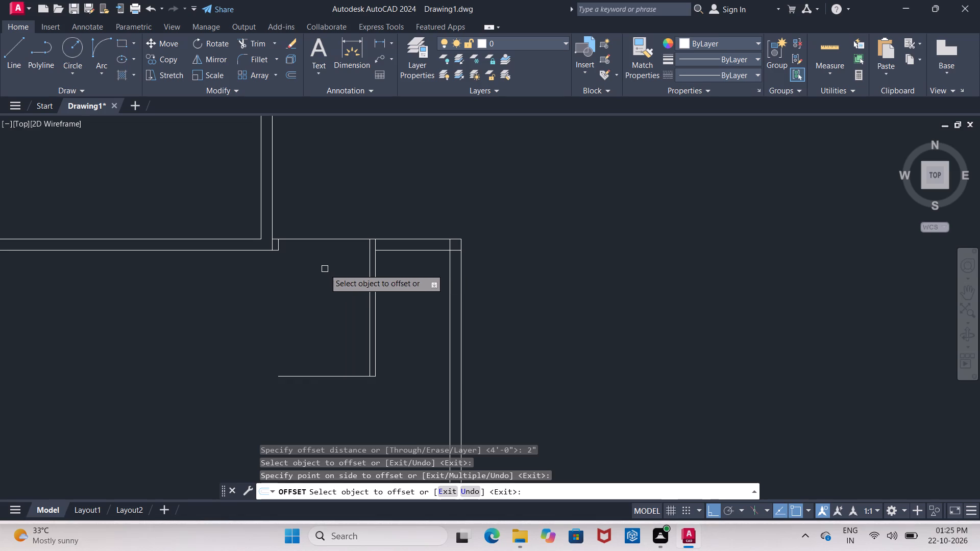
pyautogui.press('Escape')
# Delete the short west jamb line of the south doorway.
pyautogui.click(277, 245)
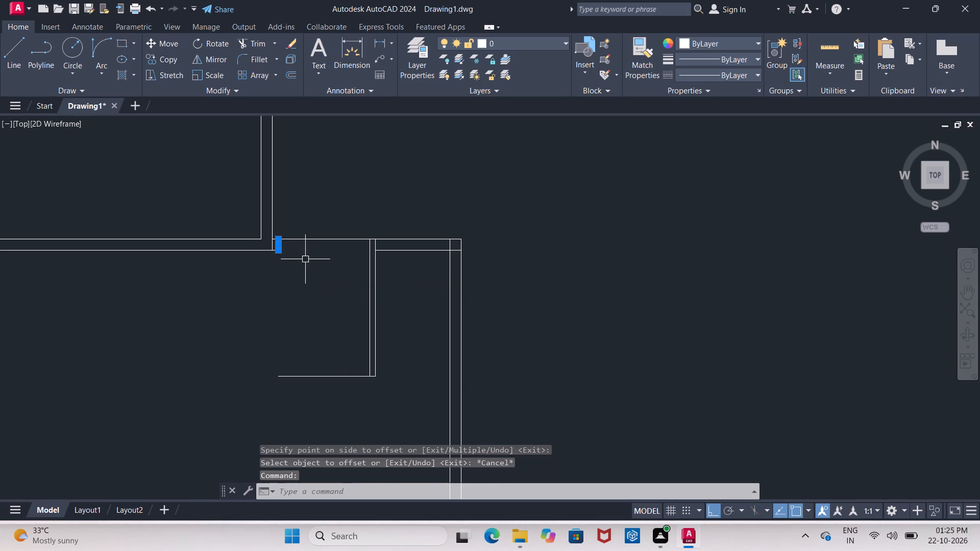
pyautogui.press('Delete')
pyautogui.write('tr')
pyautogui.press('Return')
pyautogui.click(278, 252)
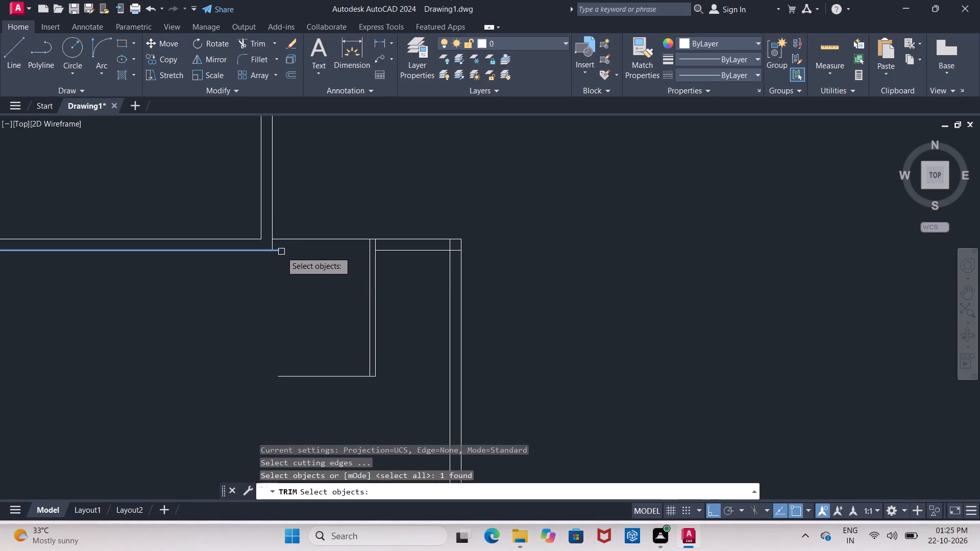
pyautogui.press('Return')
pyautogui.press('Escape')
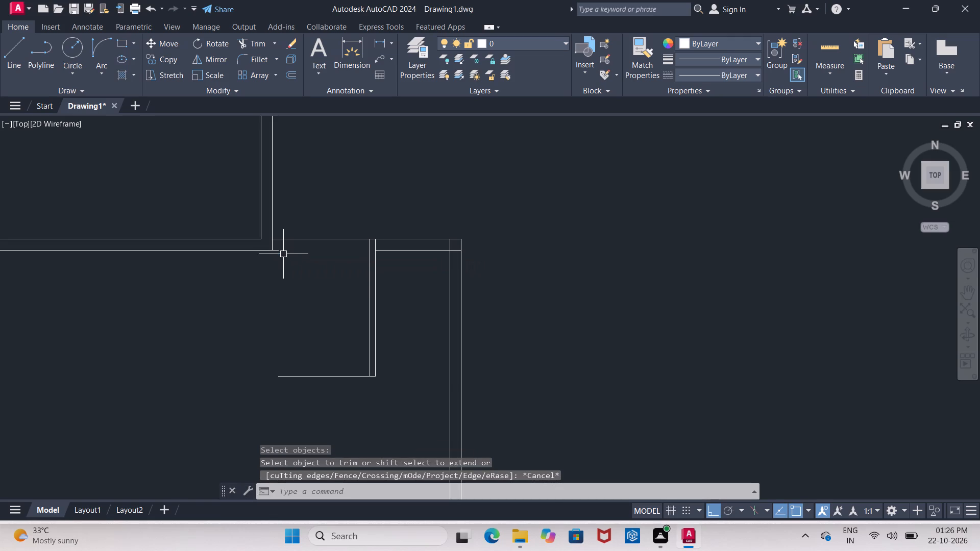
# Trim the stub of the south wall's lower line projecting east past the recess's west wall corner.
pyautogui.write('tr')
pyautogui.press('Return')
pyautogui.press('Return')
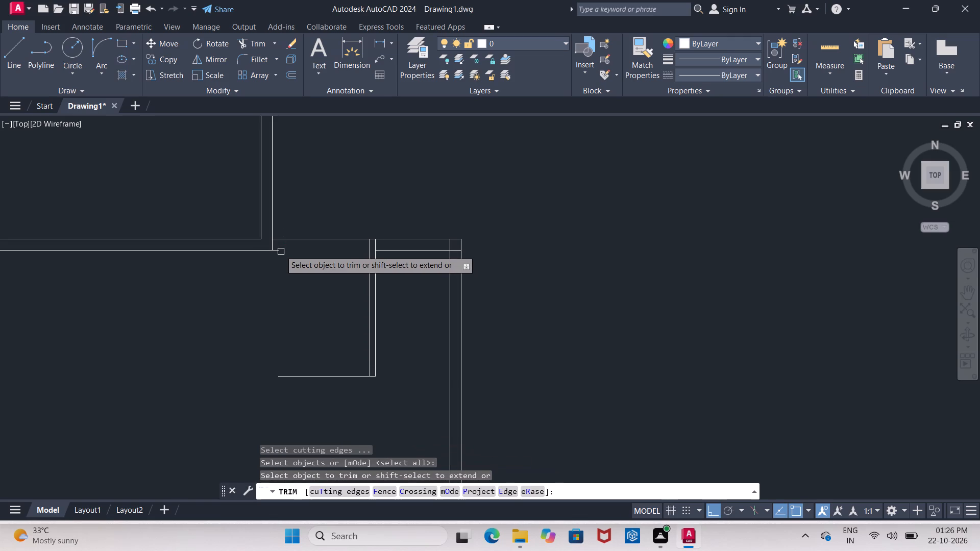
pyautogui.click(280, 251)
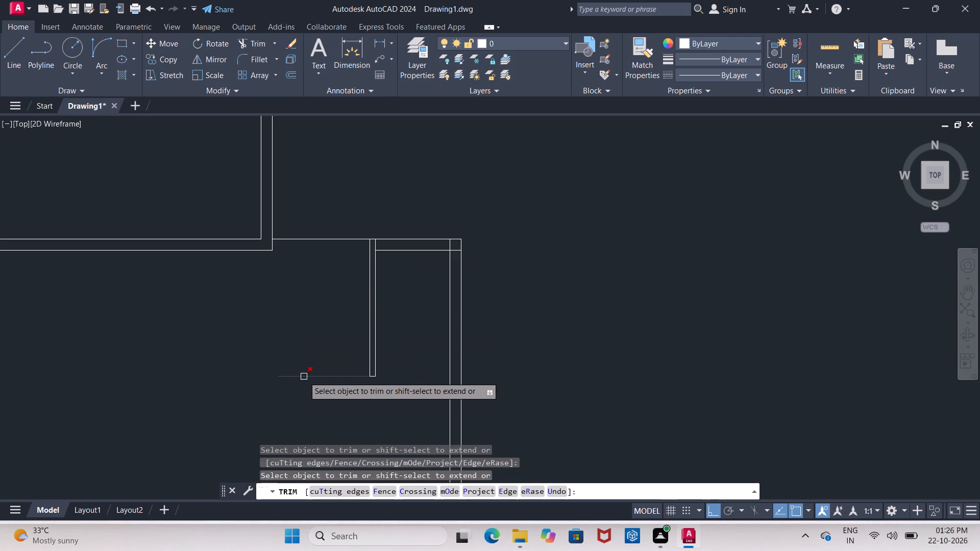
# Trim the 4' offset line west of the 2" offset line, and the original door line south of the wall.
pyautogui.click(304, 377)
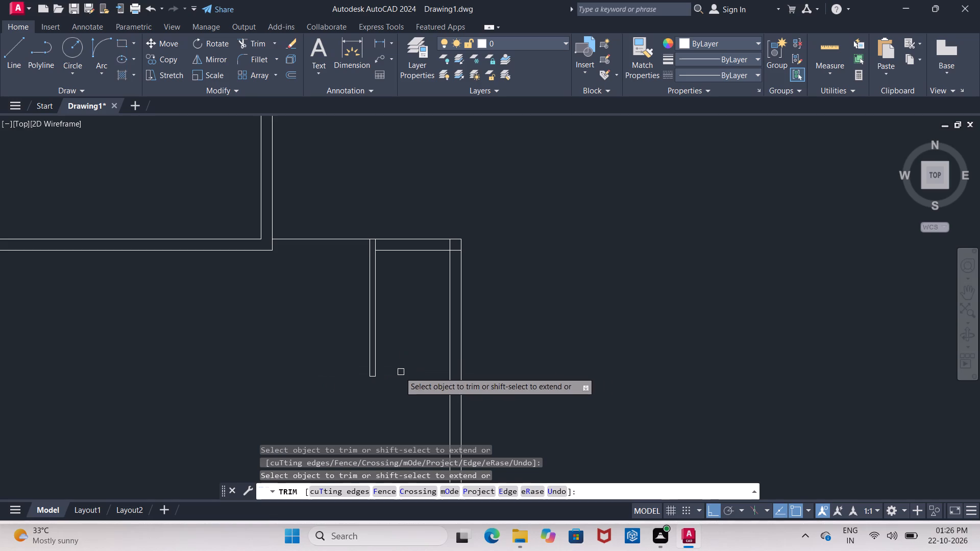
pyautogui.click(378, 354)
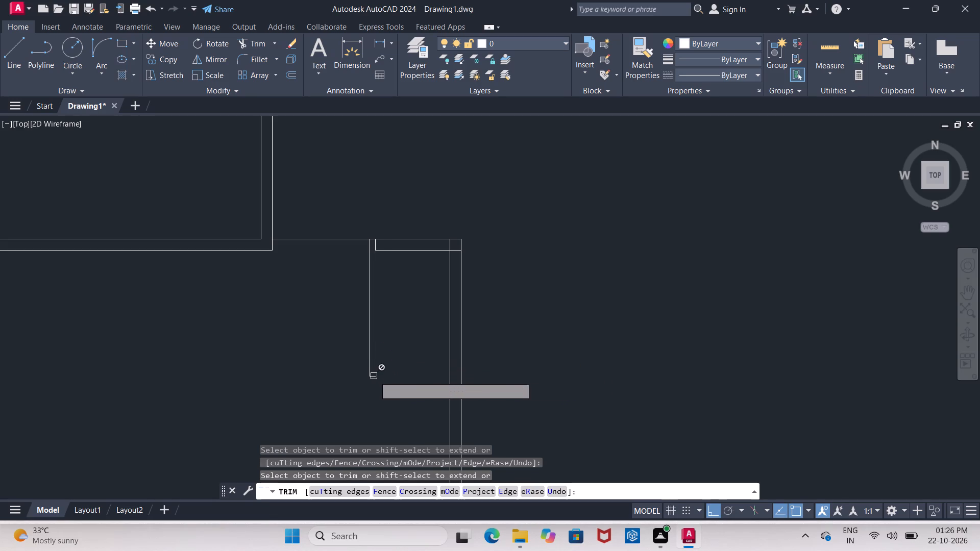
pyautogui.press('Escape')
# Delete the short horizontal remnant at the south end of the door line.
pyautogui.click(380, 375)
pyautogui.click(376, 377)
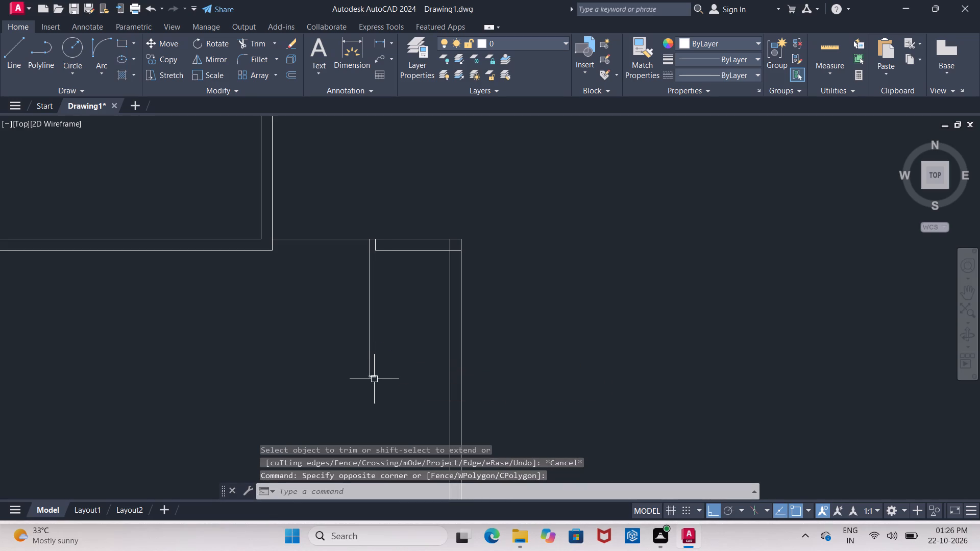
pyautogui.click(374, 377)
pyautogui.press('Delete')
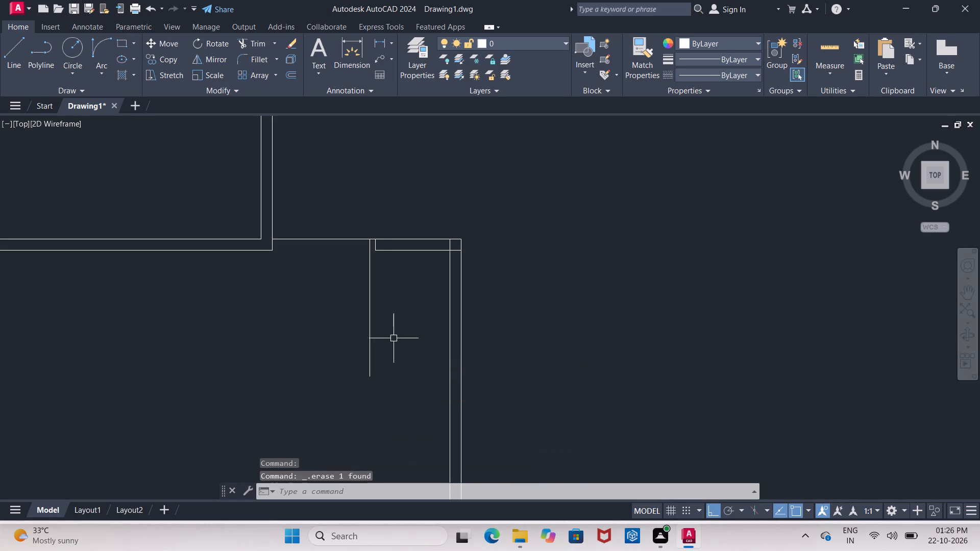
# Extend the south face line of the wall east of the doorway west to the 2" offset door line.
pyautogui.scroll(1, 388, 253)
pyautogui.press('e')
pyautogui.press('x')
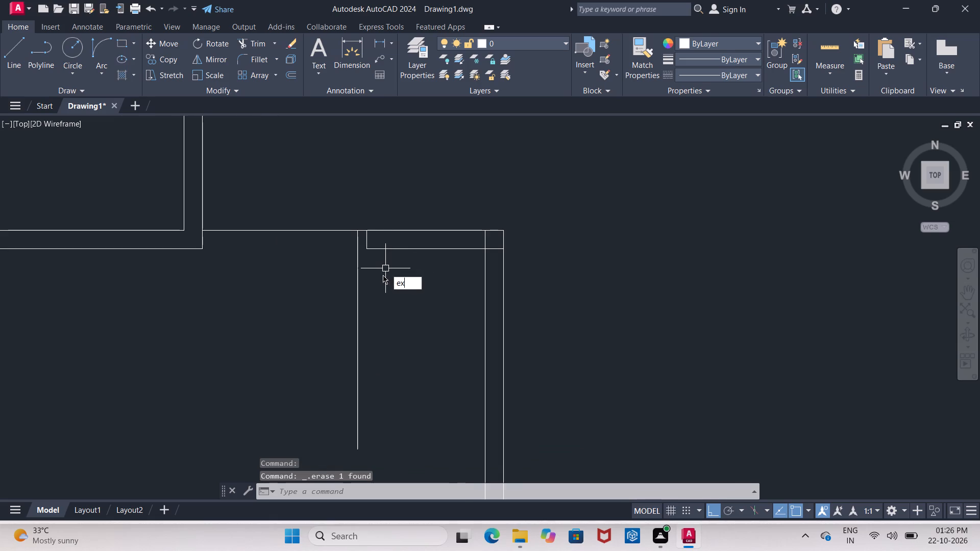
pyautogui.press('Return')
pyautogui.press('Return')
pyautogui.click(390, 249)
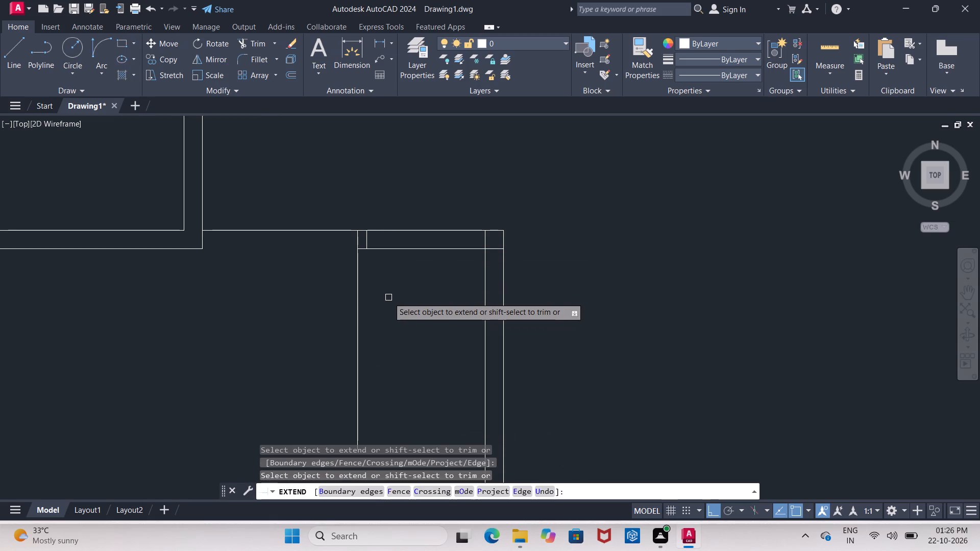
pyautogui.press('Escape')
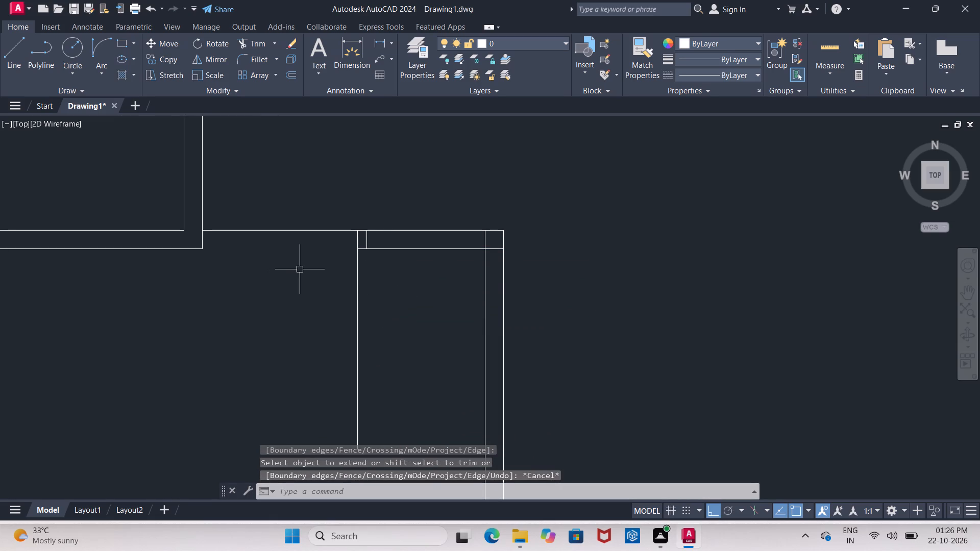
# Draw a door swing arc from the doorway's west end on the wall's north face to the door line's south end.
pyautogui.scroll(-1, 305, 268)
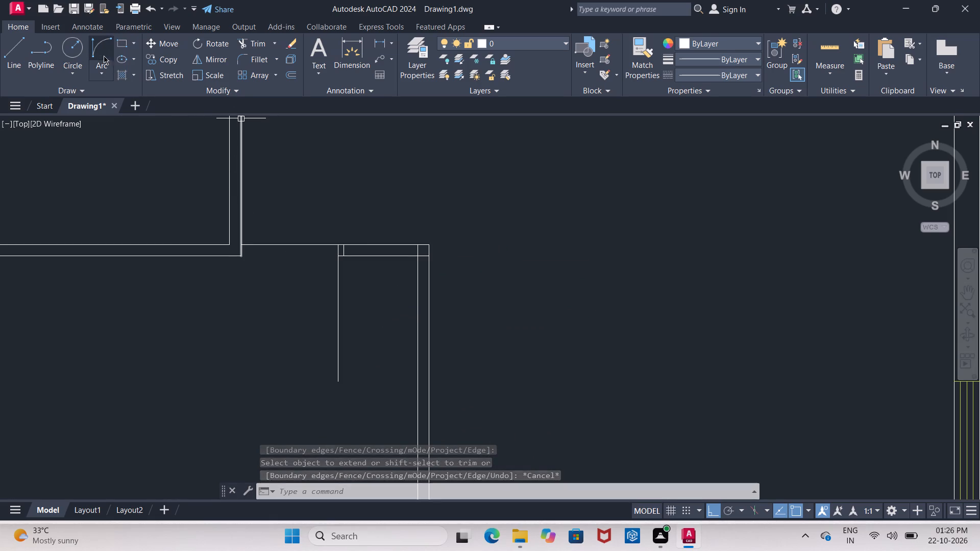
pyautogui.click(104, 56)
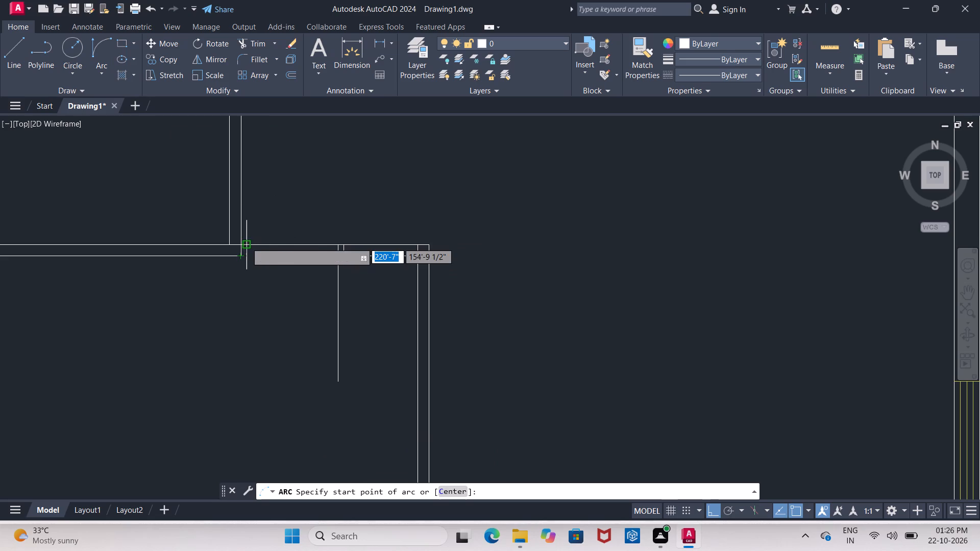
pyautogui.click(244, 243)
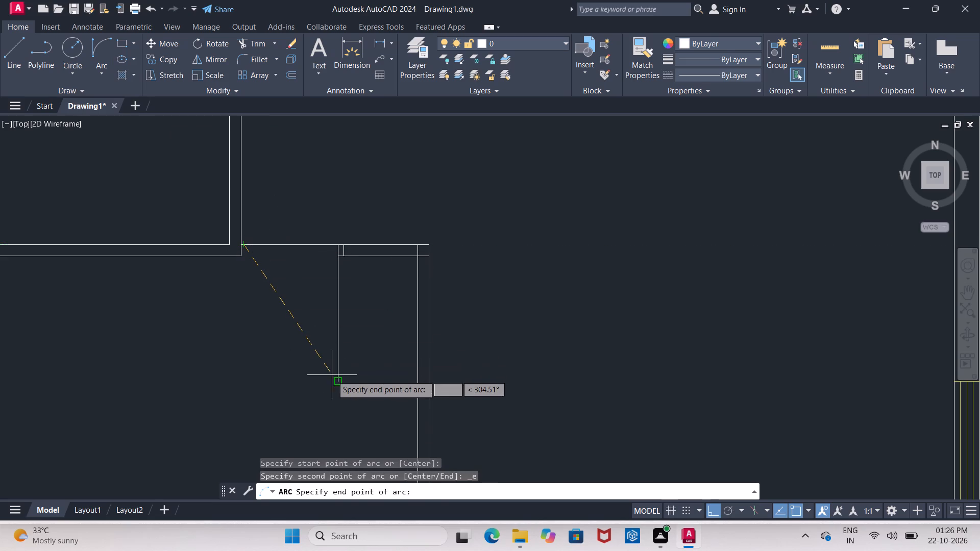
pyautogui.click(333, 378)
pyautogui.click(300, 384)
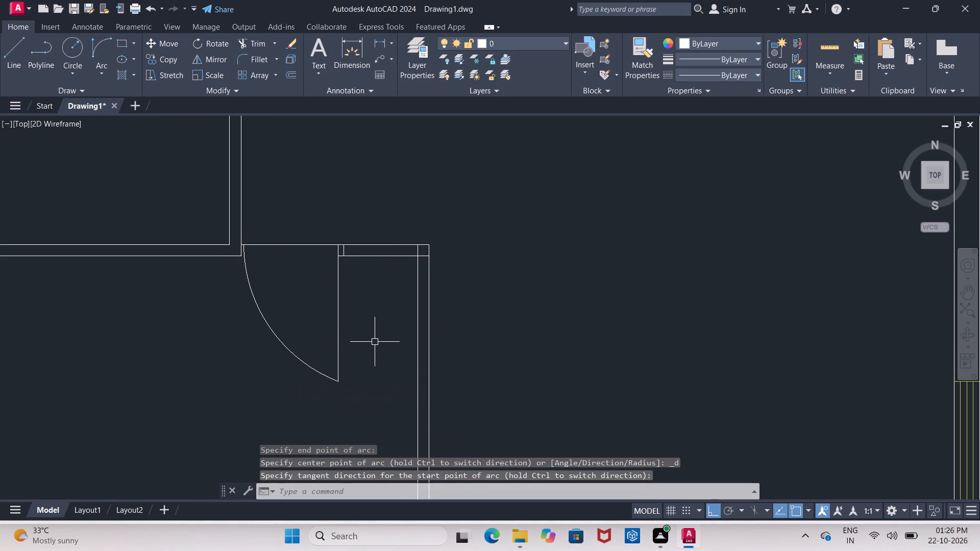
pyautogui.press('Escape')
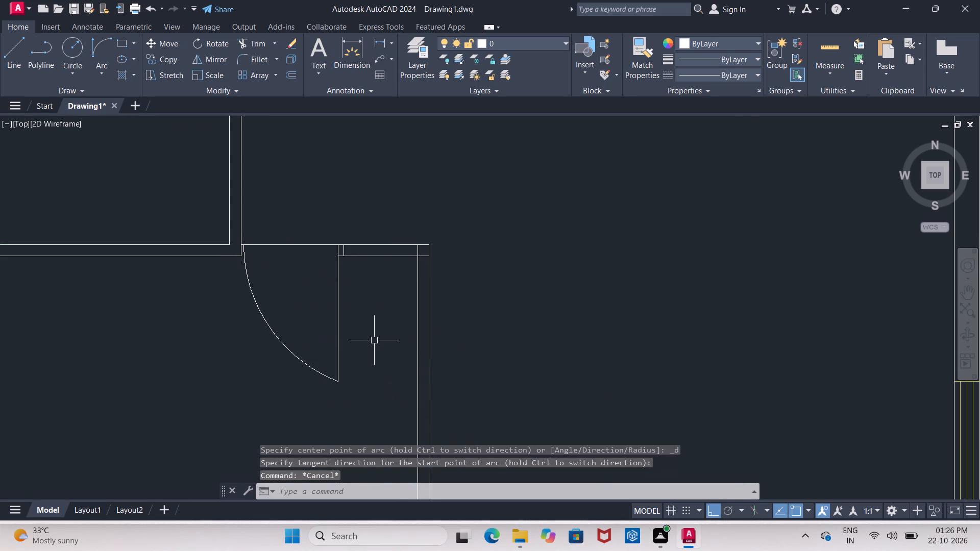
# Delete the door swing arc of the doorway south of the west recess.
pyautogui.scroll(-3, 368, 347)
pyautogui.scroll(2, 371, 337)
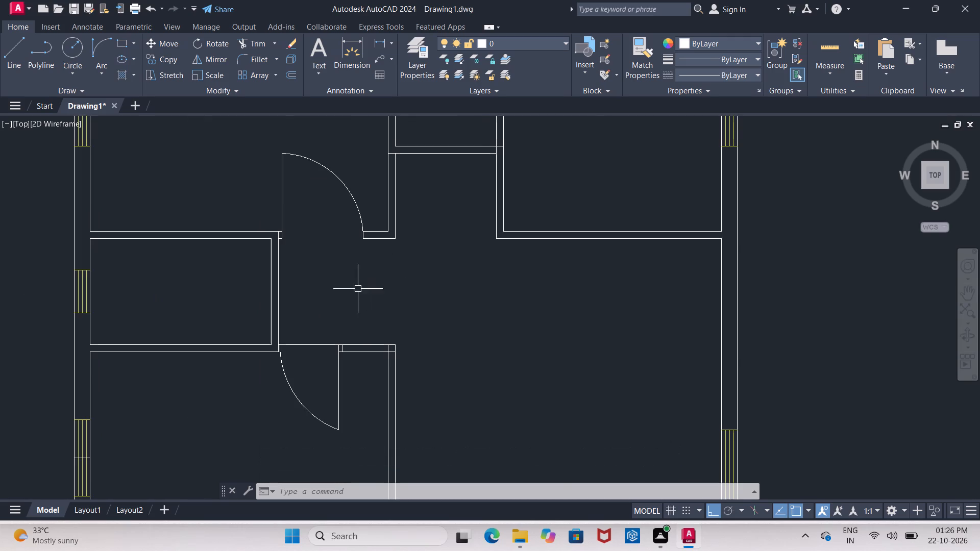
pyautogui.scroll(3, 274, 371)
pyautogui.click(299, 339)
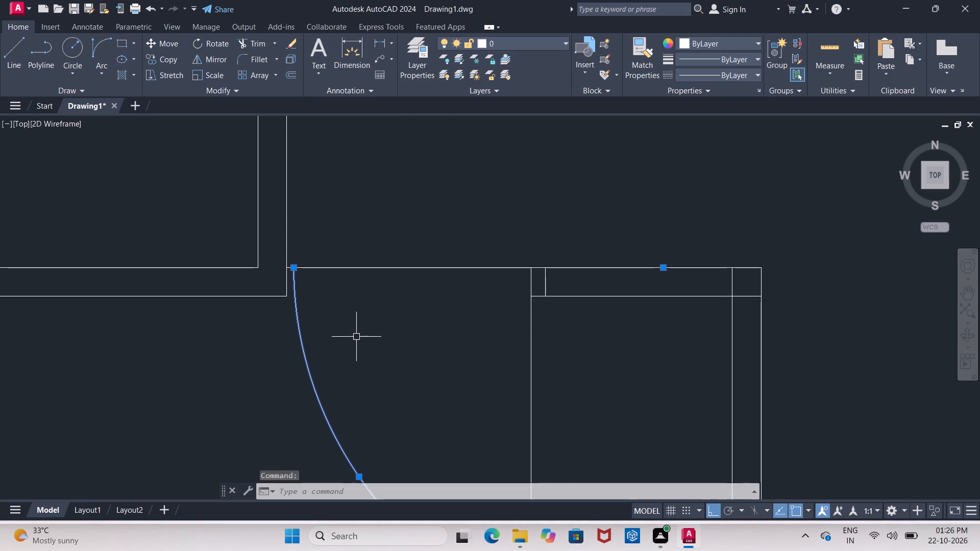
pyautogui.press('Delete')
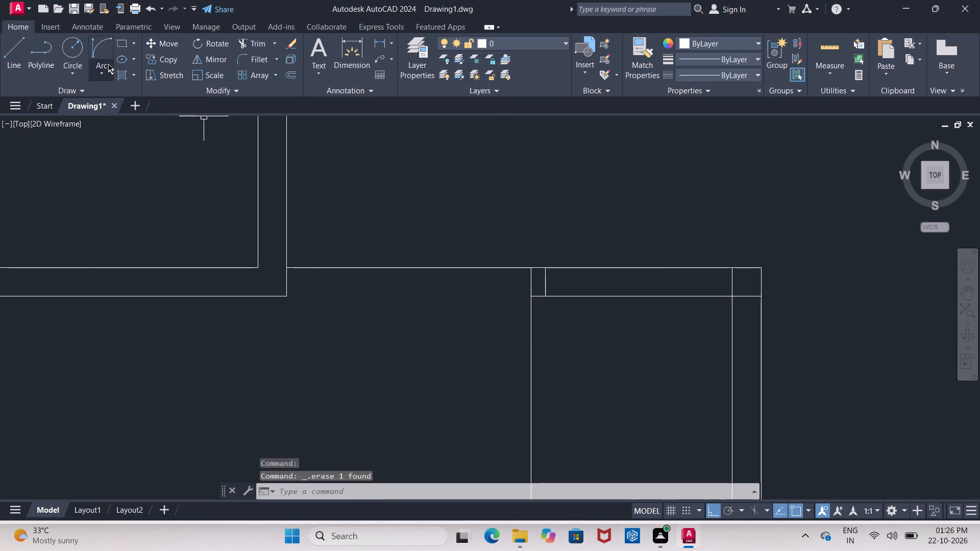
# Redraw the door swing arc from the corner where the recess wall meets the doorway's north face line to the door line's south end.
pyautogui.click(104, 50)
pyautogui.click(284, 263)
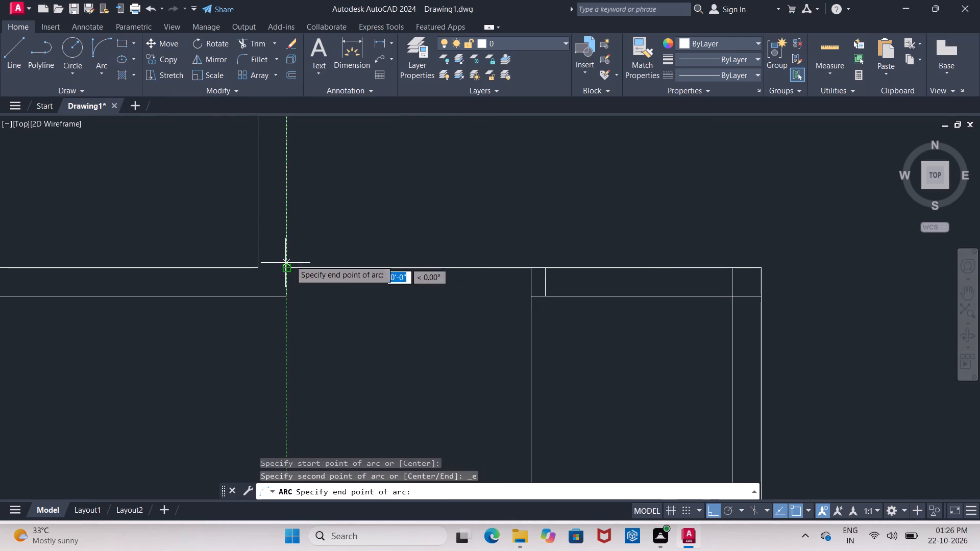
pyautogui.scroll(-2, 286, 226)
pyautogui.click(378, 379)
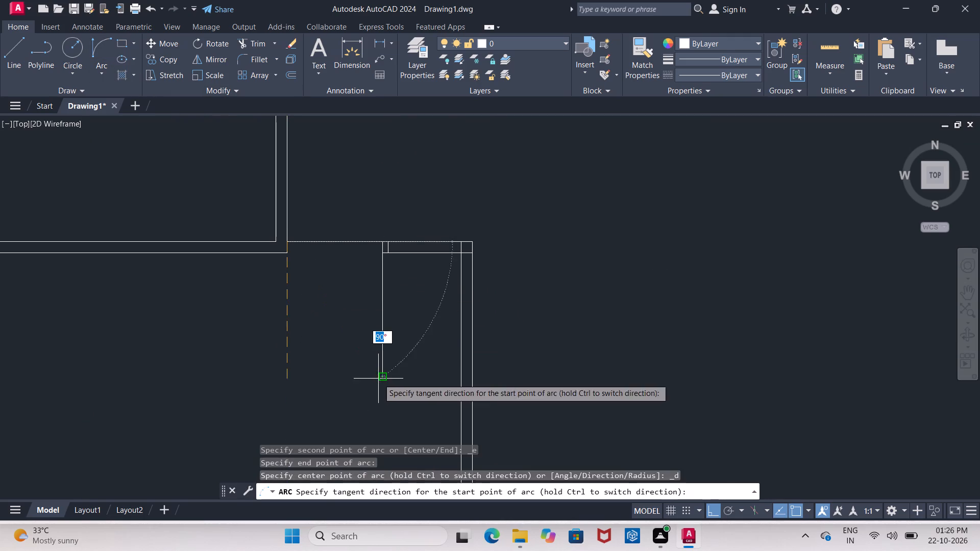
pyautogui.click(339, 392)
pyautogui.press('Escape')
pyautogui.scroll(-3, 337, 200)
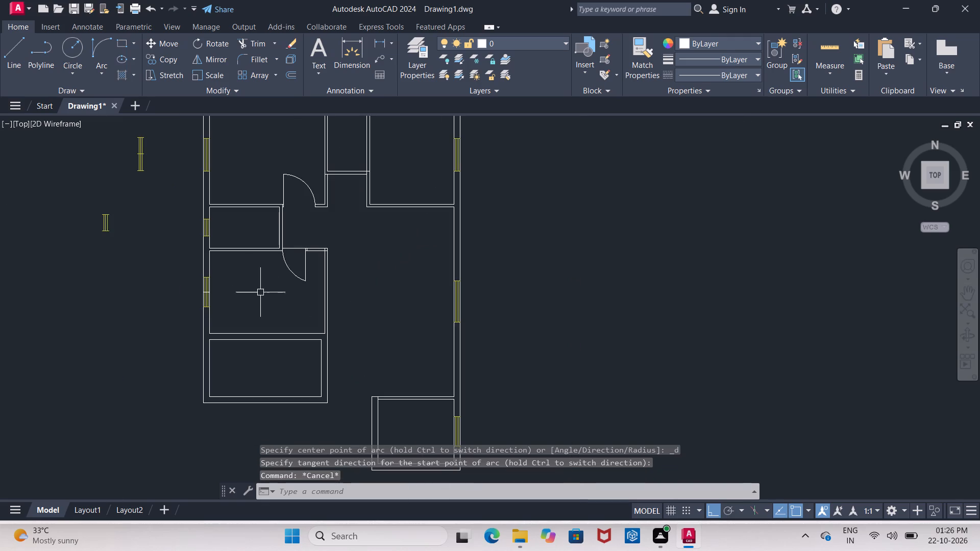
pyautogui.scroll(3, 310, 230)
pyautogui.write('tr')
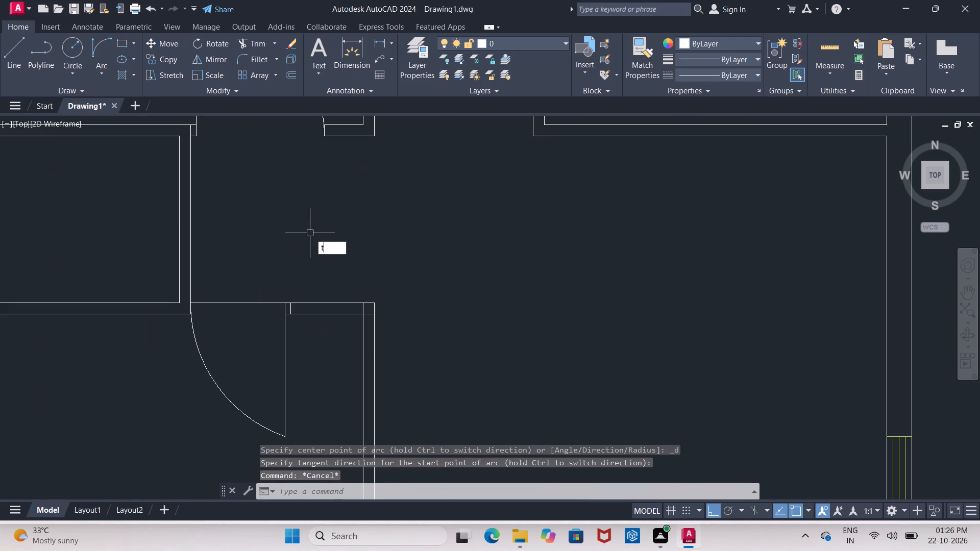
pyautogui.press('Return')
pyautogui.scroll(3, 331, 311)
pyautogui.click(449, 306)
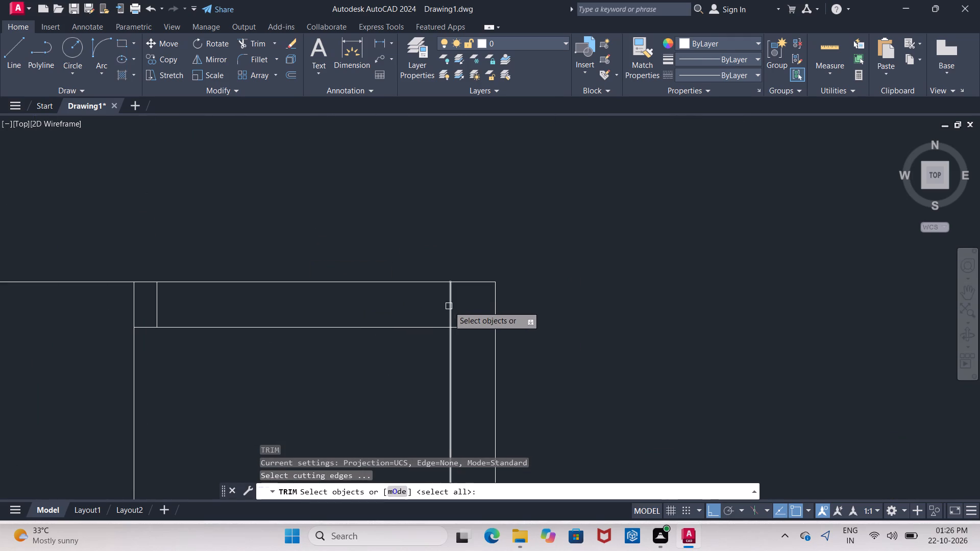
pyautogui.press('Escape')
# Trim the overlapping inner wall line ends at the northeast corner of the room south of the recess.
pyautogui.write('tre')
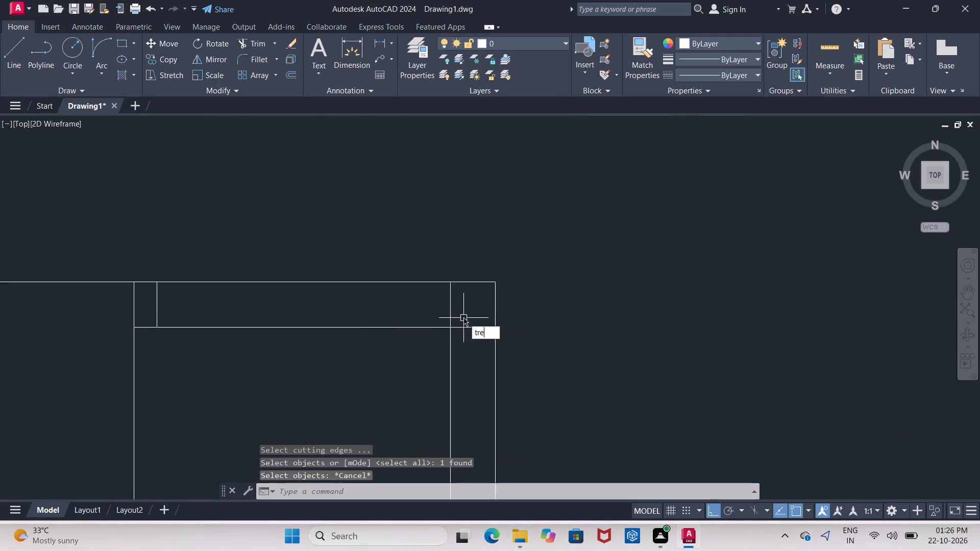
pyautogui.press('BackSpace')
pyautogui.press('BackSpace')
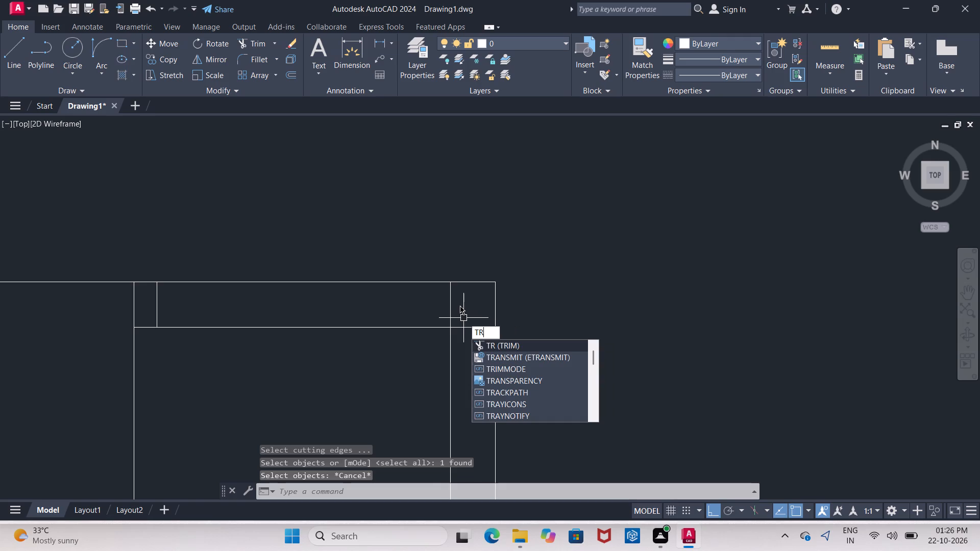
pyautogui.press('Return')
pyautogui.press('Return')
pyautogui.click(449, 308)
pyautogui.click(469, 329)
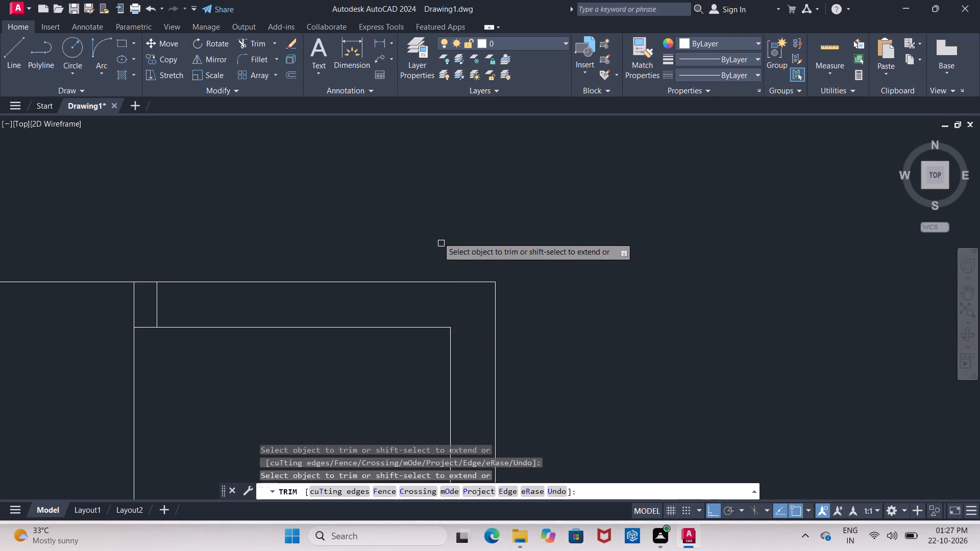
# Trim the short vertical segment inside the wall thickness beside the north doorway's west end.
pyautogui.scroll(-4, 435, 233)
pyautogui.scroll(-4, 259, 294)
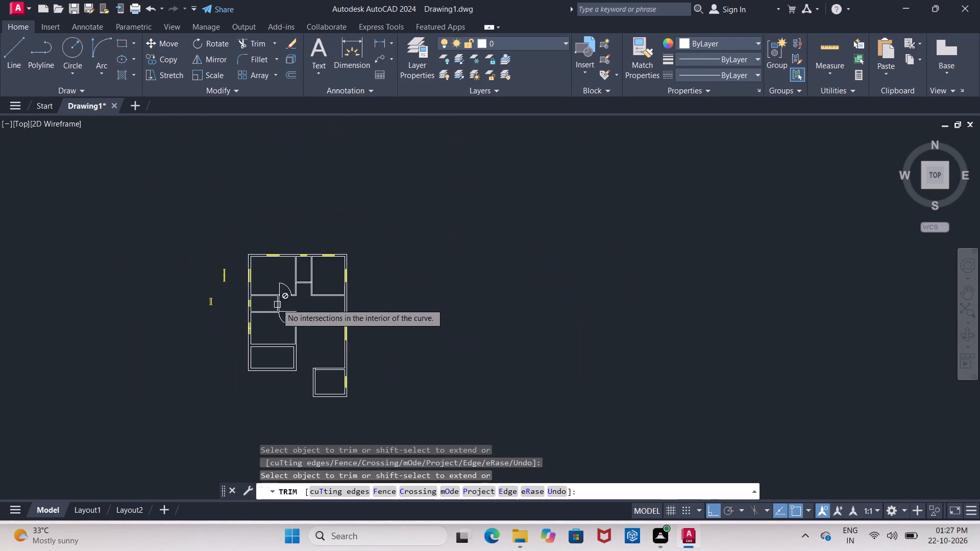
pyautogui.scroll(3, 276, 299)
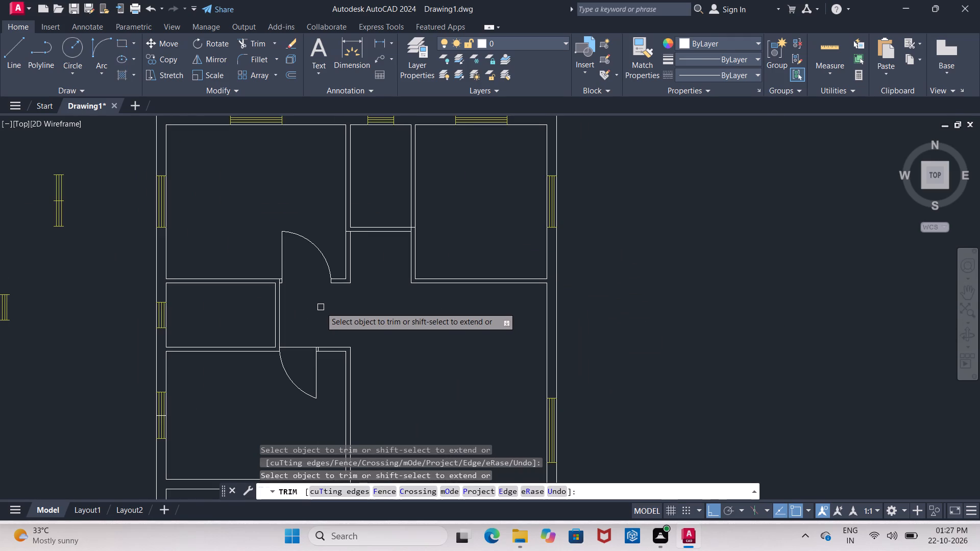
pyautogui.scroll(6, 283, 278)
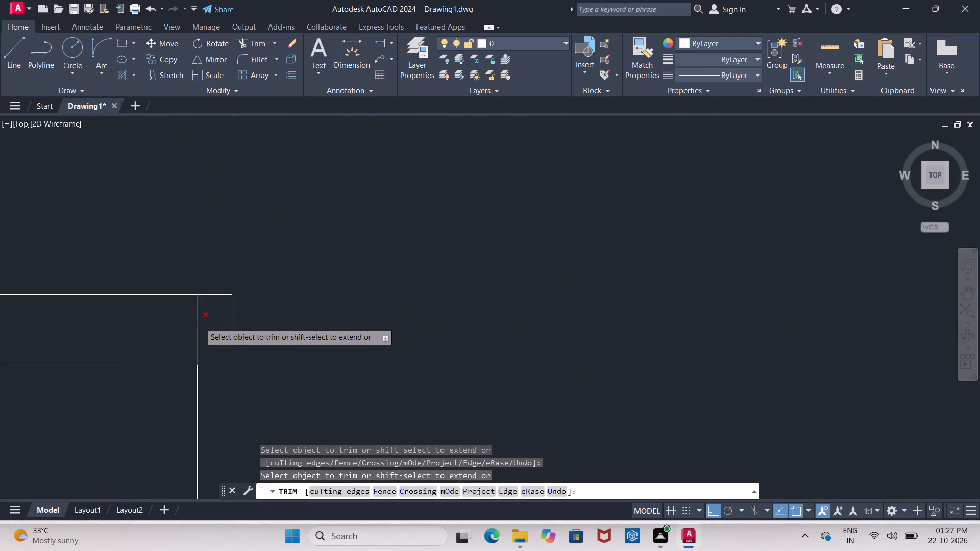
pyautogui.click(198, 323)
# Delete the short vertical lines inside the wall just east of the south doorway's door line.
pyautogui.scroll(-5, 189, 217)
pyautogui.scroll(-3, 260, 238)
pyautogui.scroll(5, 297, 314)
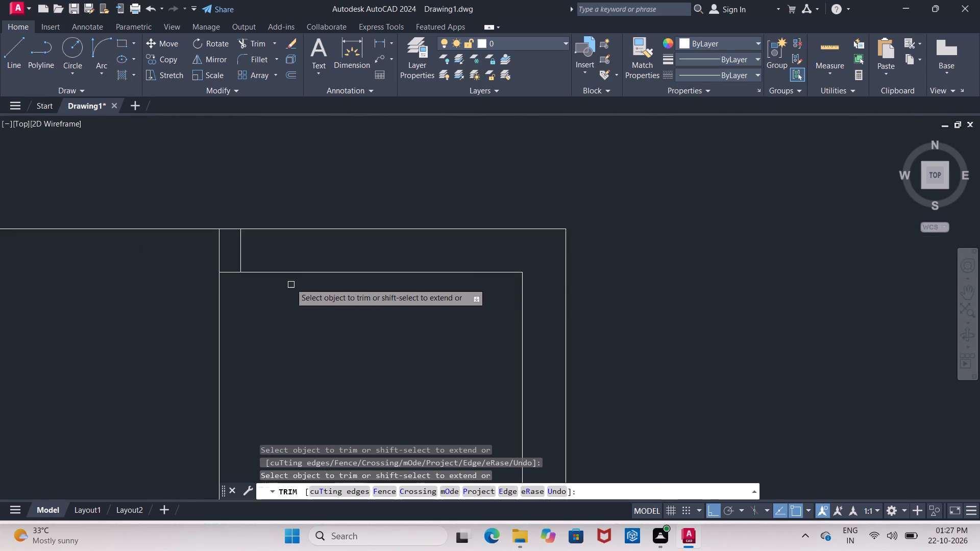
pyautogui.click(240, 254)
pyautogui.press('Escape')
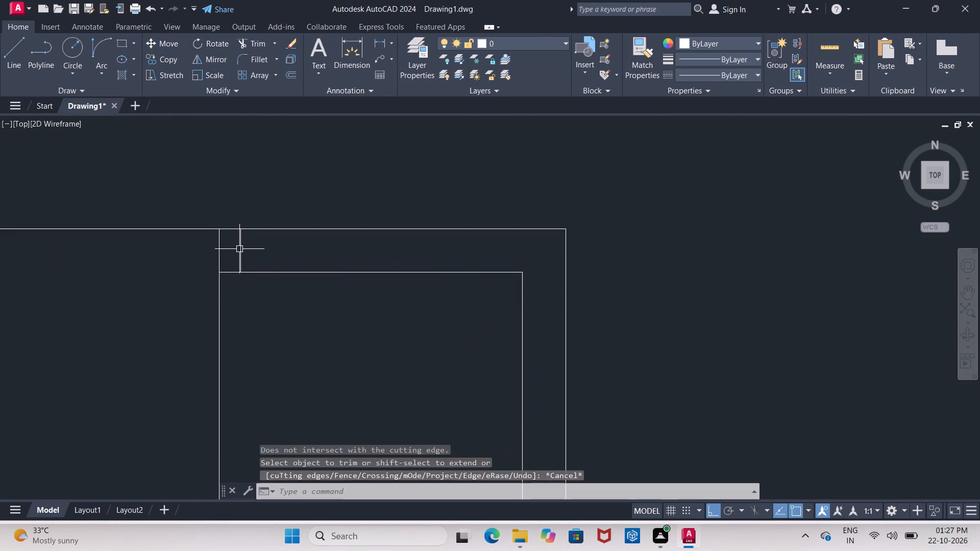
pyautogui.click(239, 249)
pyautogui.press('Delete')
pyautogui.scroll(-4, 267, 240)
pyautogui.scroll(3, 272, 241)
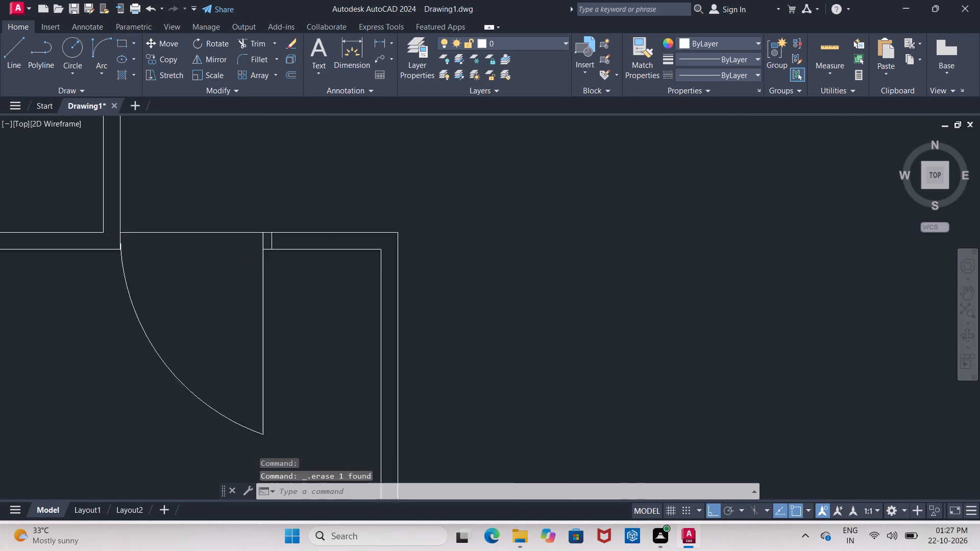
pyautogui.scroll(2, 272, 241)
pyautogui.click(270, 238)
pyautogui.press('Delete')
pyautogui.scroll(-5, 270, 233)
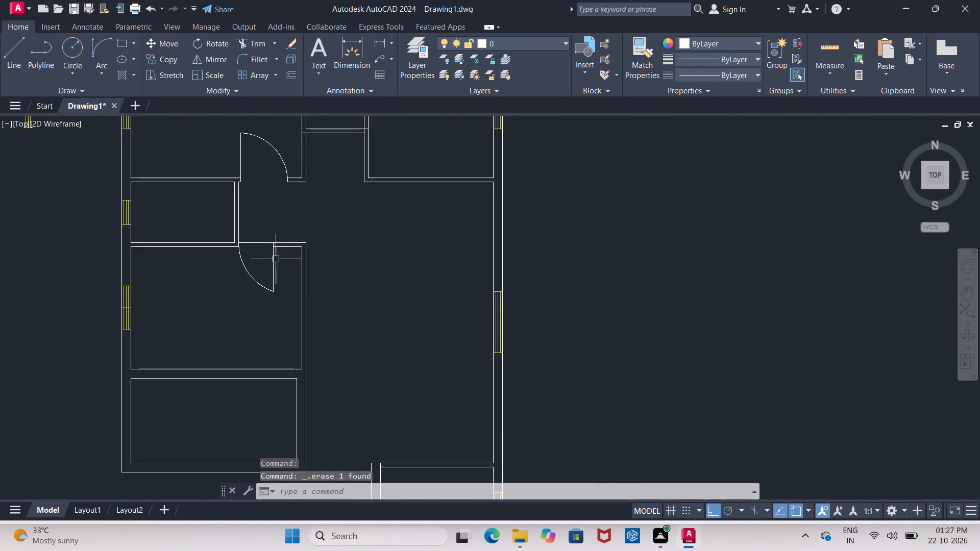
# Draw a vertical line from the northeast inner corner of the small west room north across the wall.
pyautogui.scroll(-2, 273, 262)
pyautogui.scroll(2, 222, 282)
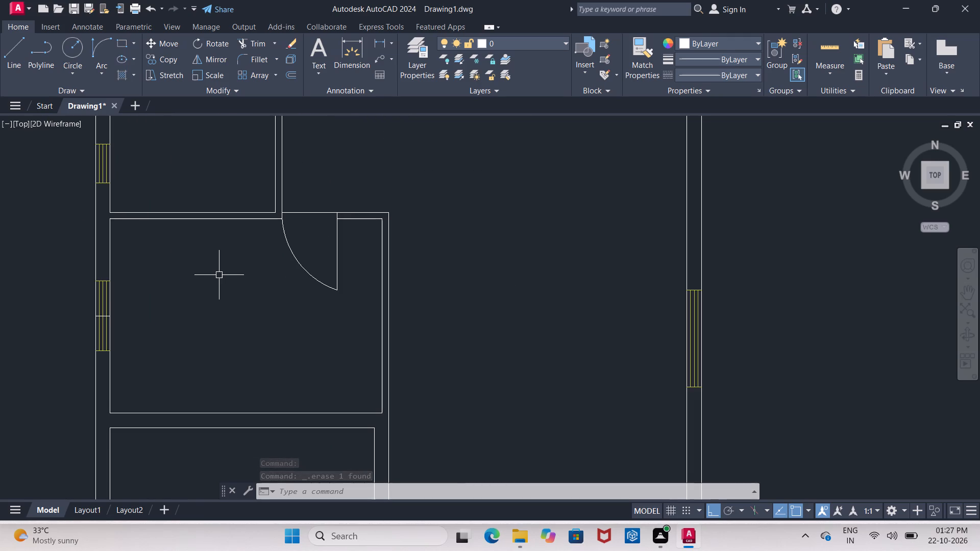
pyautogui.scroll(-2, 233, 297)
pyautogui.scroll(3, 238, 226)
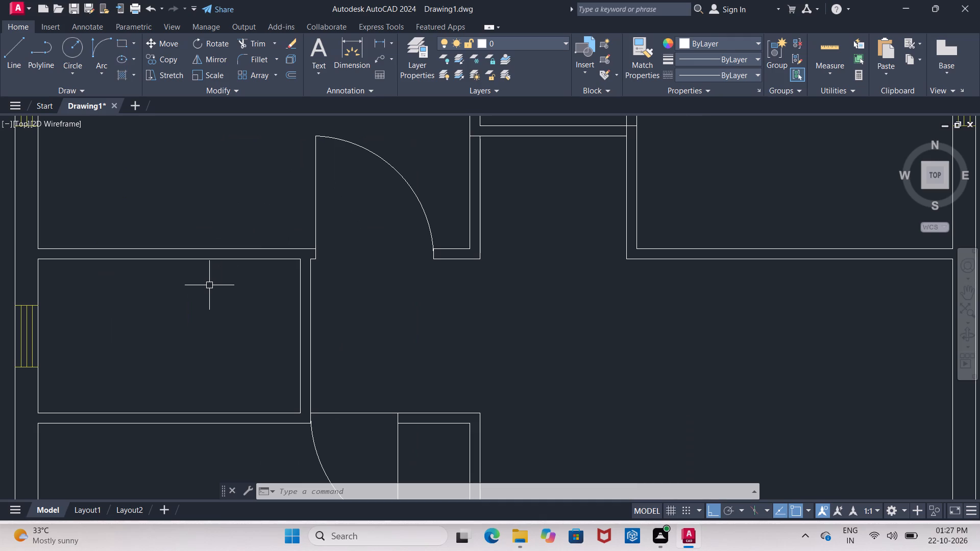
pyautogui.press('l')
pyautogui.press('Return')
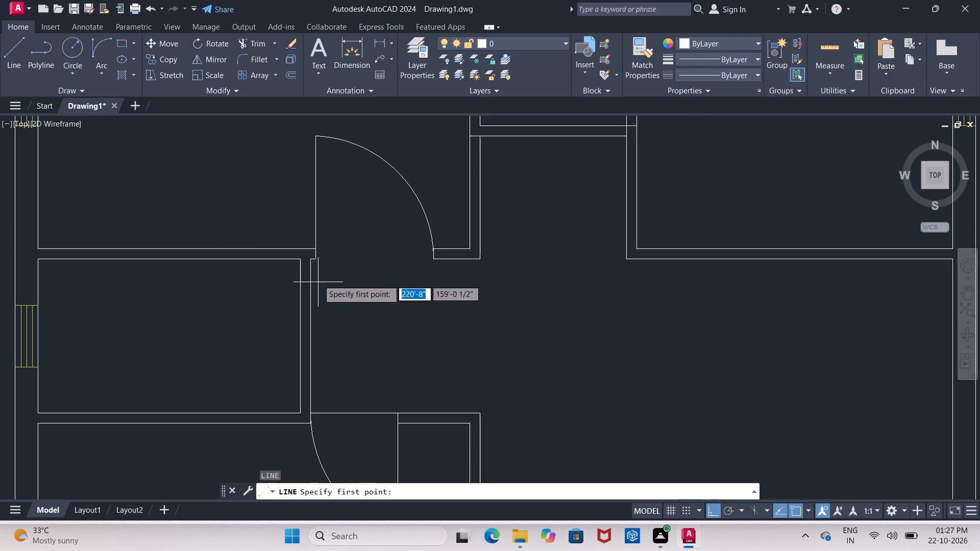
pyautogui.click(300, 261)
pyautogui.click(295, 228)
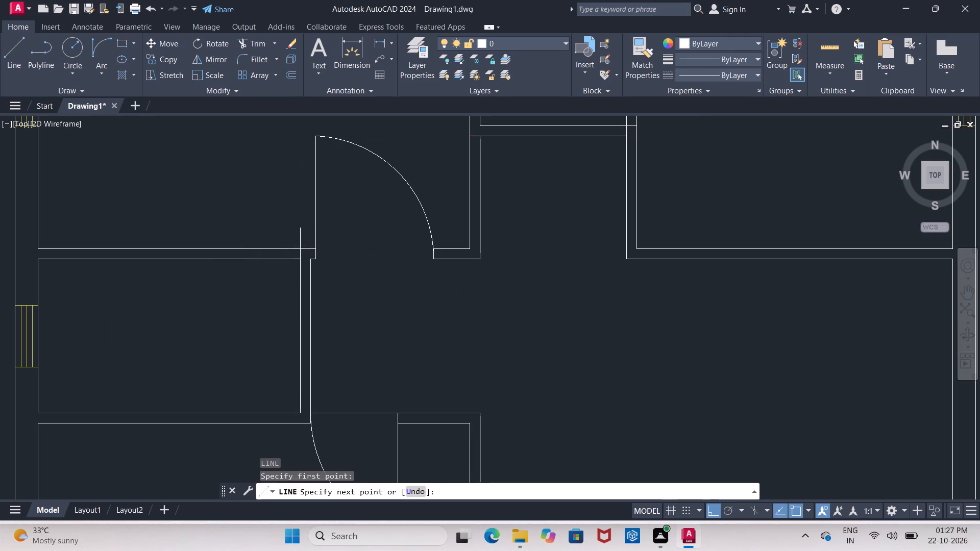
pyautogui.press('Return')
# Offset the new vertical line 9" to the west.
pyautogui.press('o')
pyautogui.press('Return')
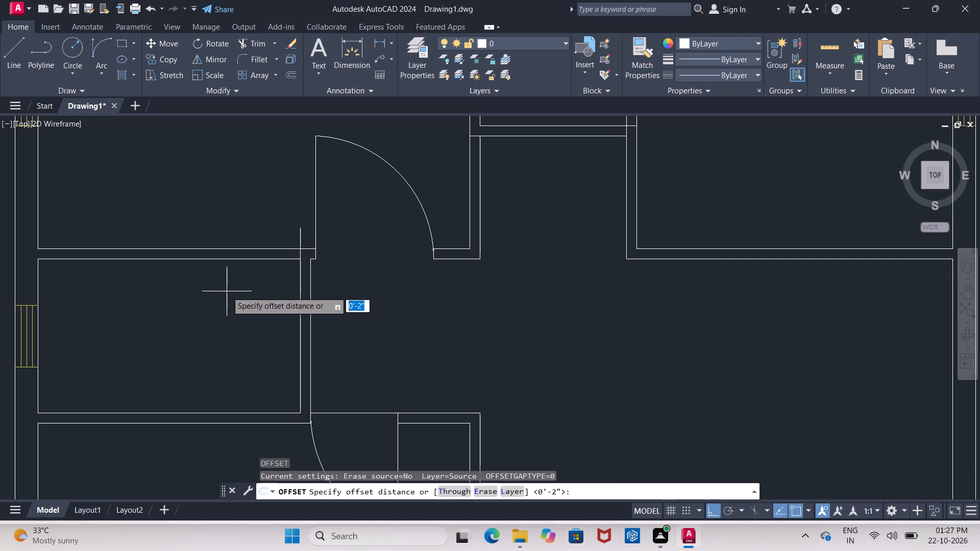
pyautogui.press('9')
pyautogui.hotkey('shift', '"')
pyautogui.press('Return')
pyautogui.press('BackSpace')
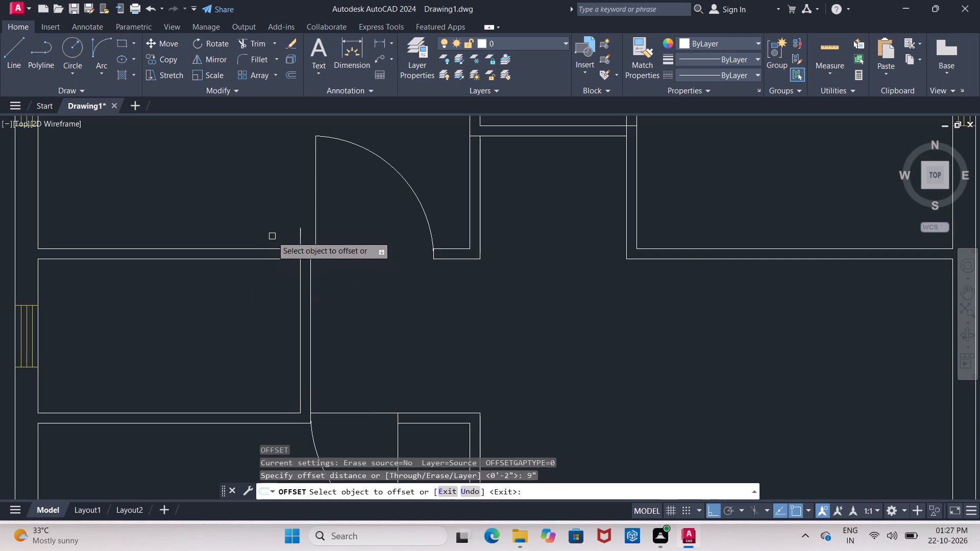
pyautogui.write("1'")
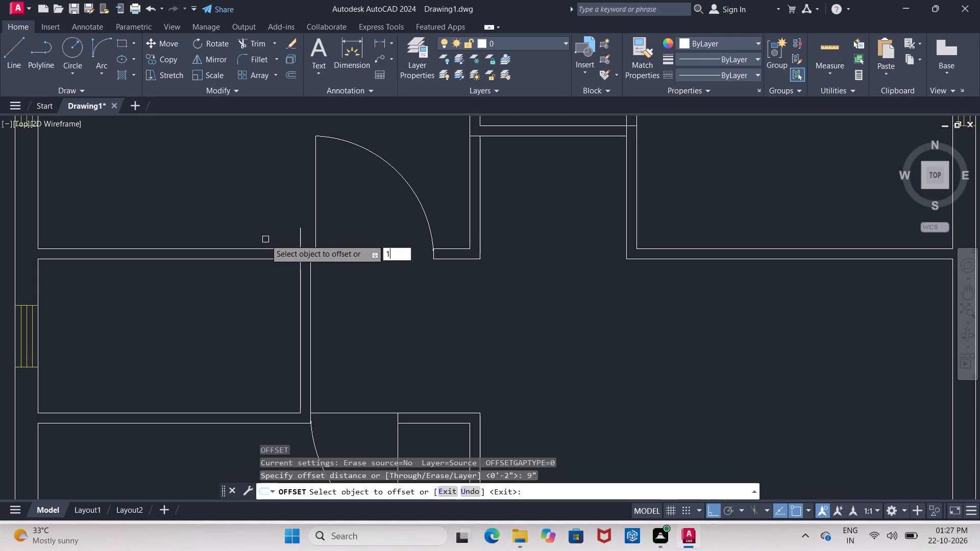
pyautogui.press('Return')
pyautogui.click(302, 238)
pyautogui.click(208, 226)
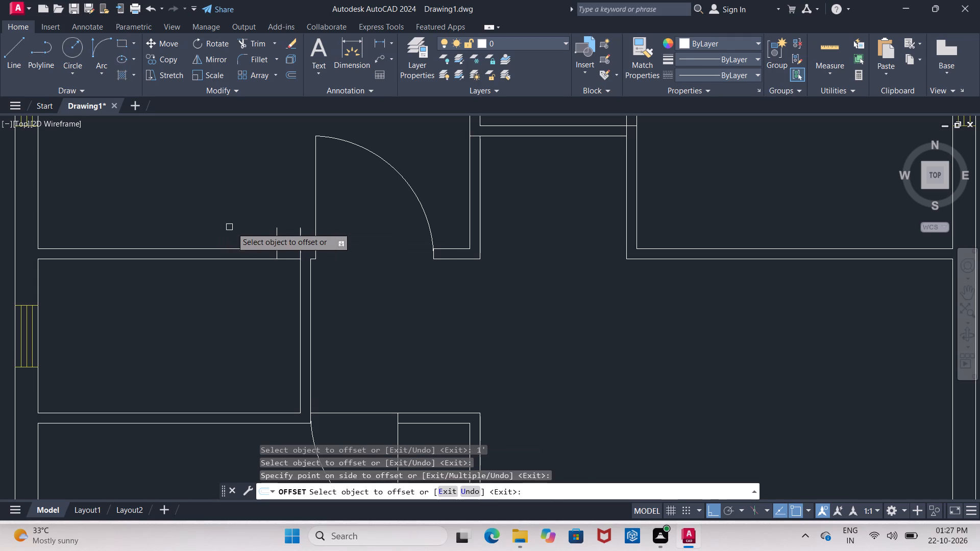
# Offset the 9" offset line another 2" to the west.
pyautogui.click(274, 230)
pyautogui.write('2"')
pyautogui.press('Return')
pyautogui.press('Escape')
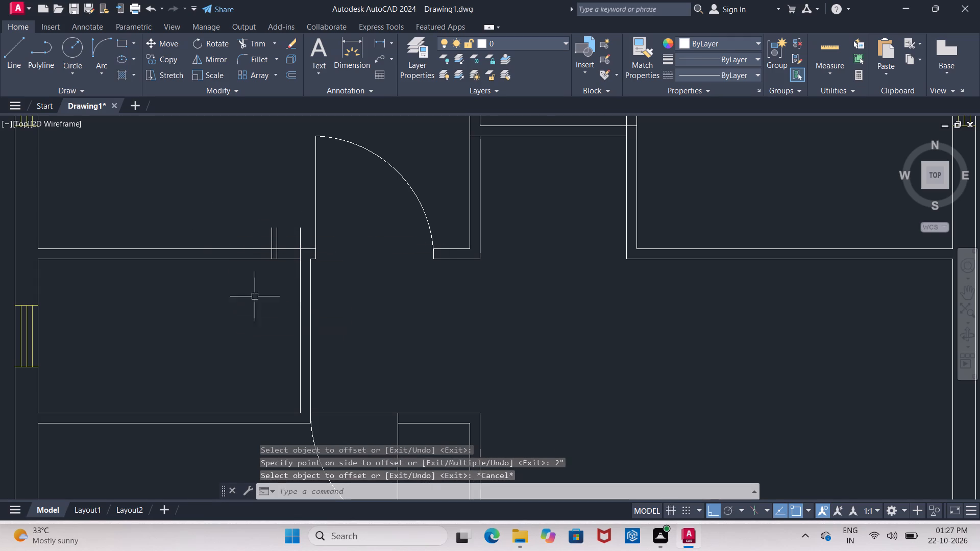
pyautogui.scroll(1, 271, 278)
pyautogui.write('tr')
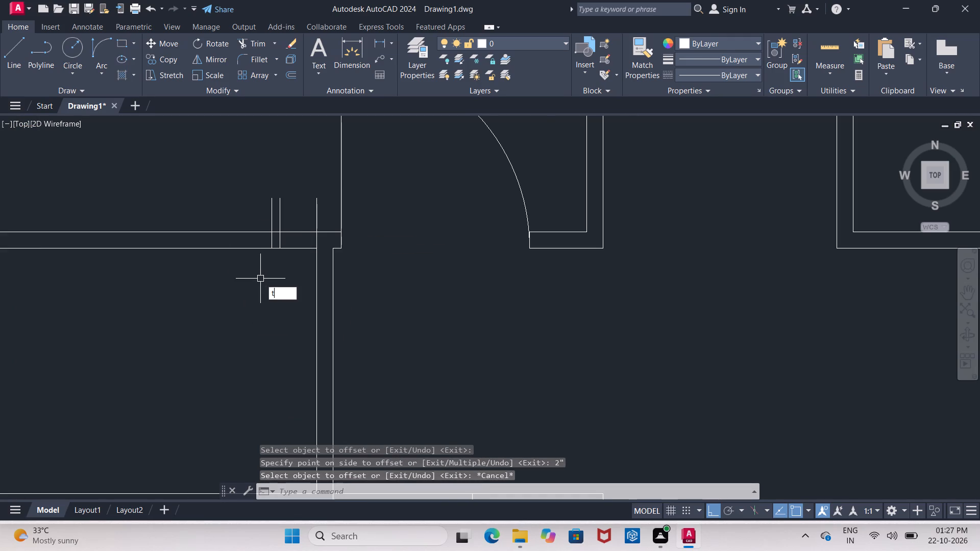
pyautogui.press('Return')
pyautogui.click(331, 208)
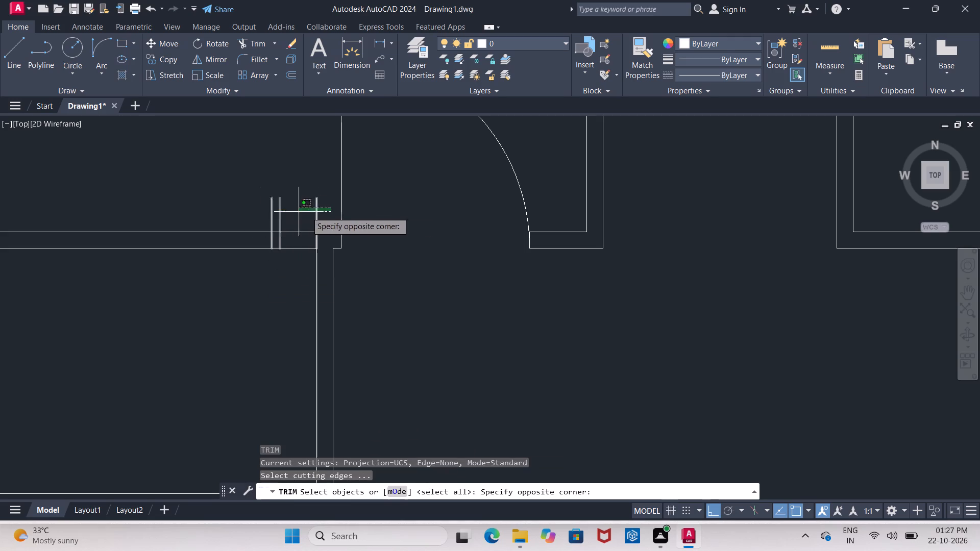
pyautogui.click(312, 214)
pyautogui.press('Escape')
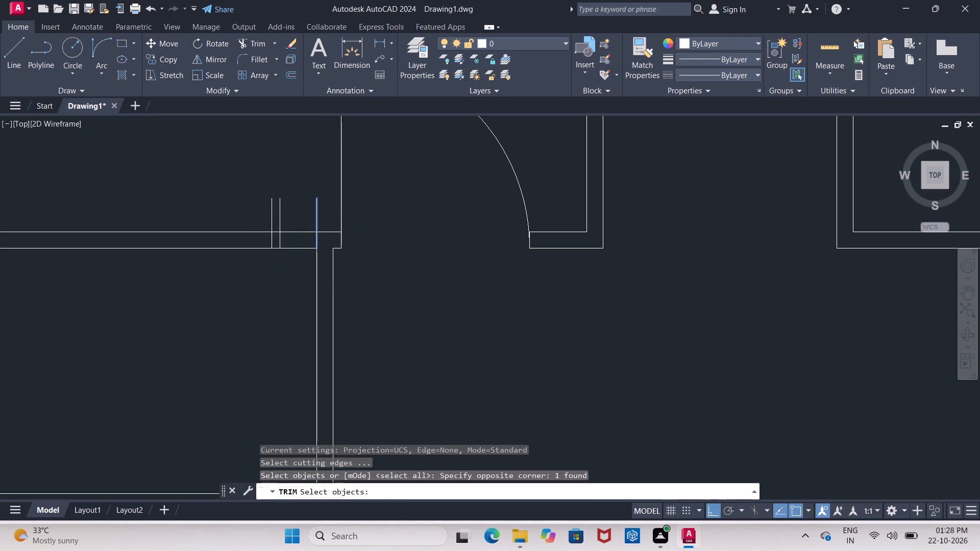
# Remove the original vertical line at the small room's northeast corner by trimming its part north of the wall and deleting the rest.
pyautogui.write('tr')
pyautogui.press('Return')
pyautogui.press('Return')
pyautogui.click(318, 212)
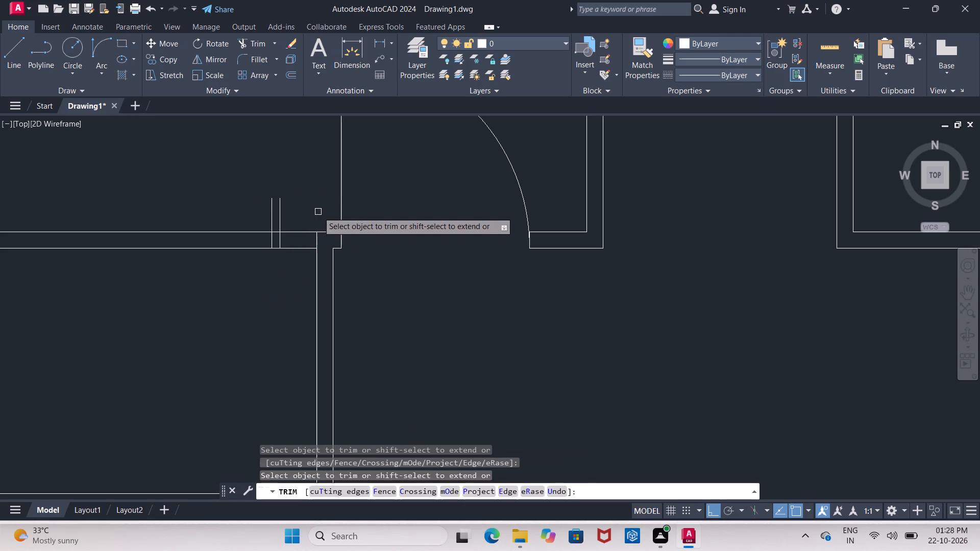
pyautogui.press('Escape')
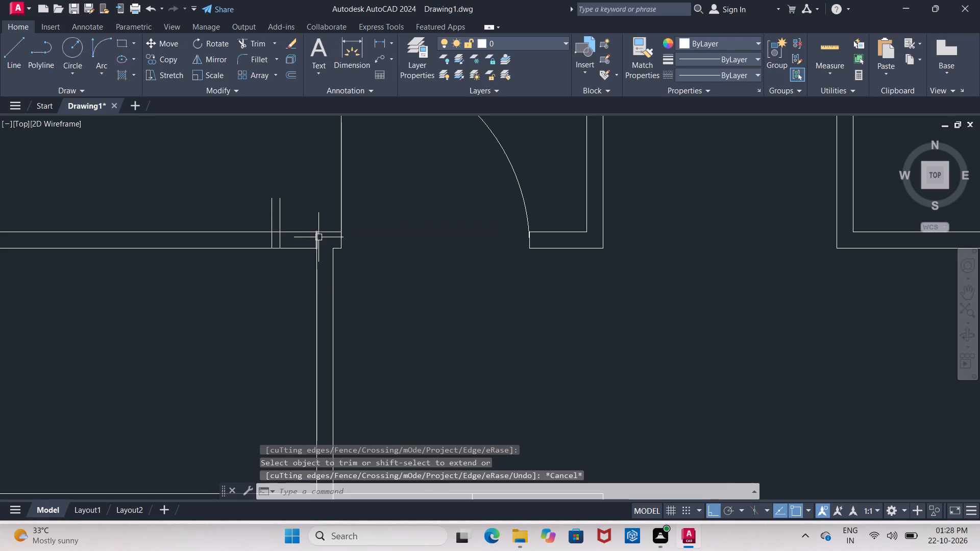
pyautogui.click(318, 239)
pyautogui.press('Delete')
pyautogui.scroll(-1, 293, 243)
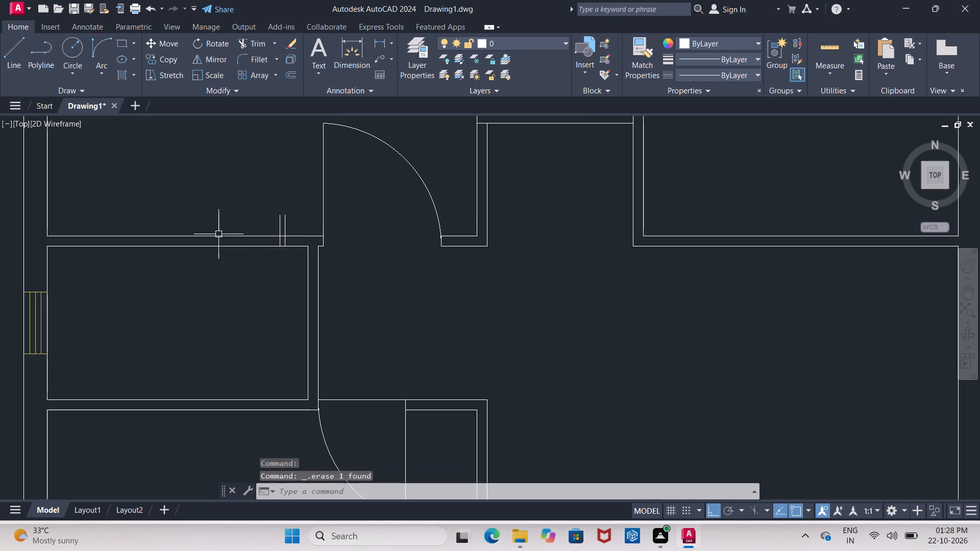
# Offset each of the two vertical lines crossing the small west room's north wall 2'6" to the west.
pyautogui.scroll(3, 261, 235)
pyautogui.press('o')
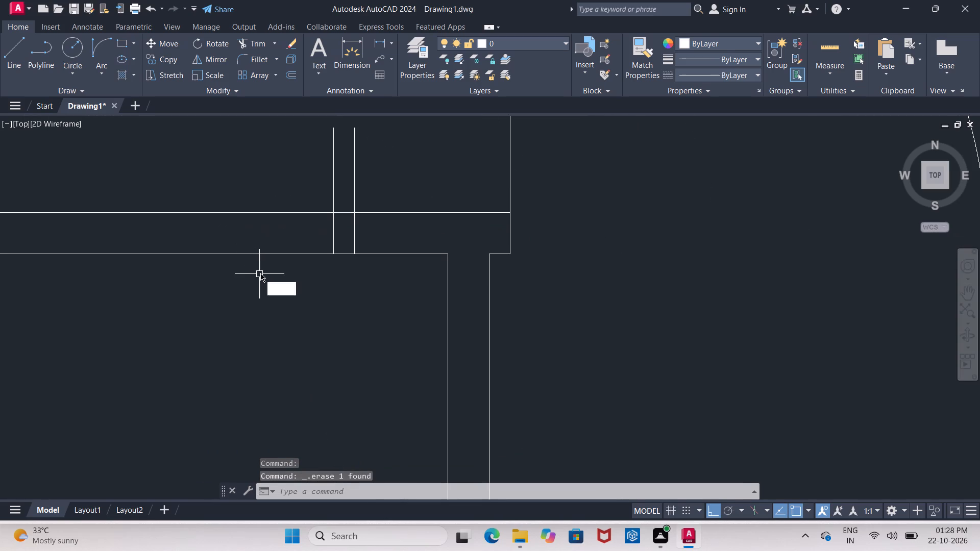
pyautogui.press('Return')
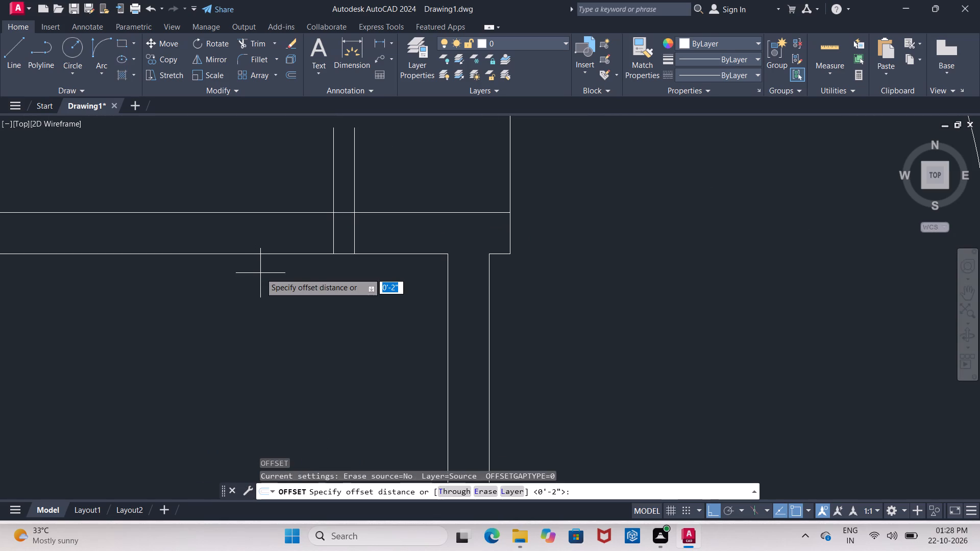
pyautogui.press('2')
pyautogui.write("'6")
pyautogui.hotkey('shift', '"')
pyautogui.press('Return')
pyautogui.click(354, 231)
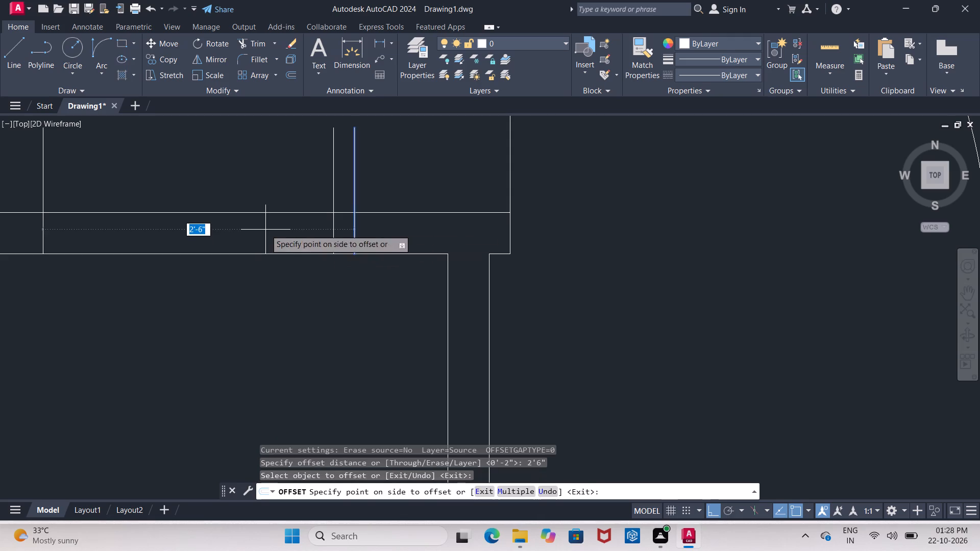
pyautogui.click(265, 230)
pyautogui.scroll(-2, 269, 230)
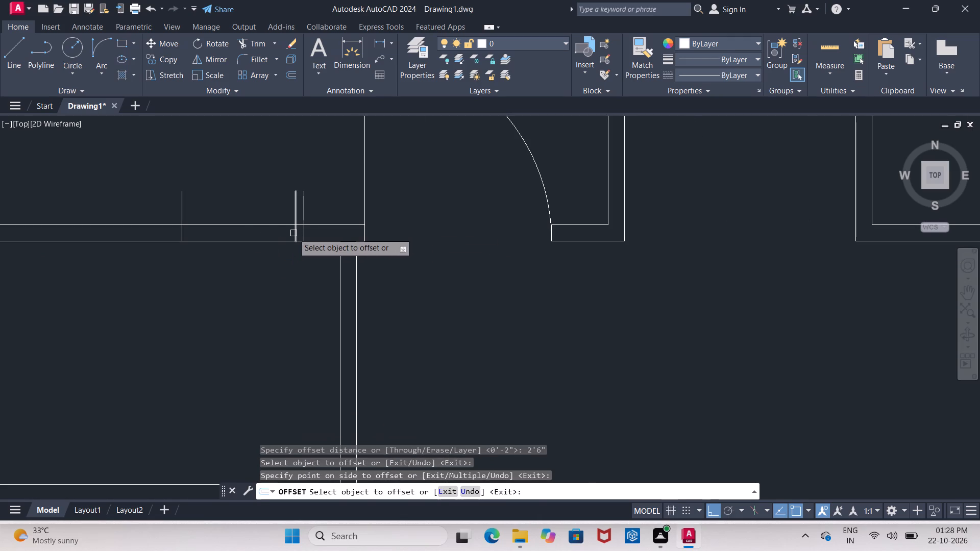
pyautogui.click(293, 233)
pyautogui.click(261, 234)
pyautogui.press('Escape')
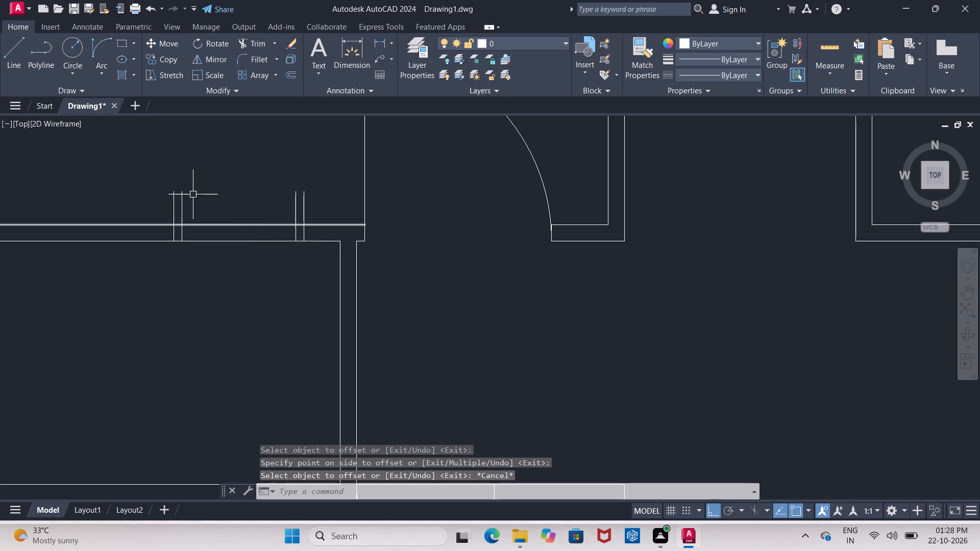
# Delete the eastern one of the two new offset lines.
pyautogui.click(182, 206)
pyautogui.press('Delete')
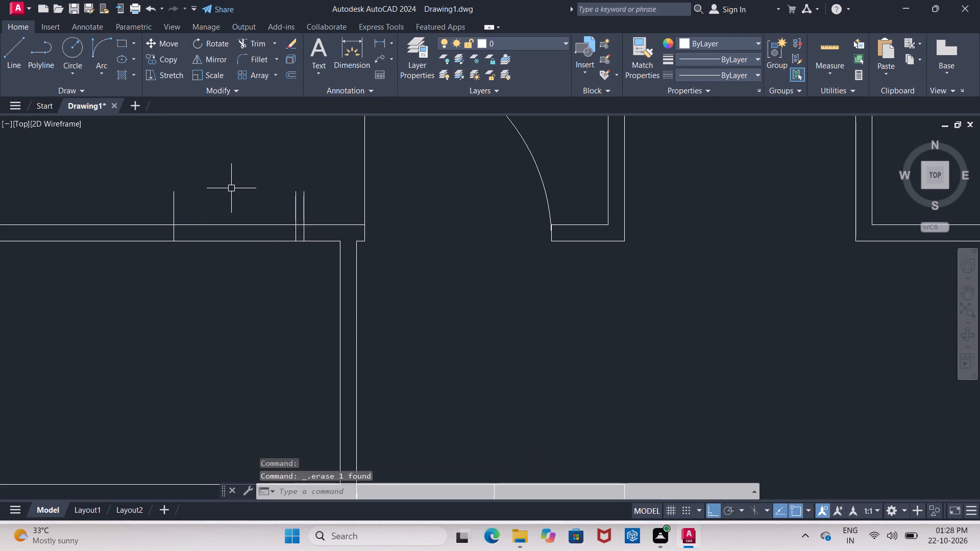
# Trim the parts of the three vertical lines that project north of the small west room's north wall.
pyautogui.write('tr')
pyautogui.press('Return')
pyautogui.press('Return')
pyautogui.click(324, 206)
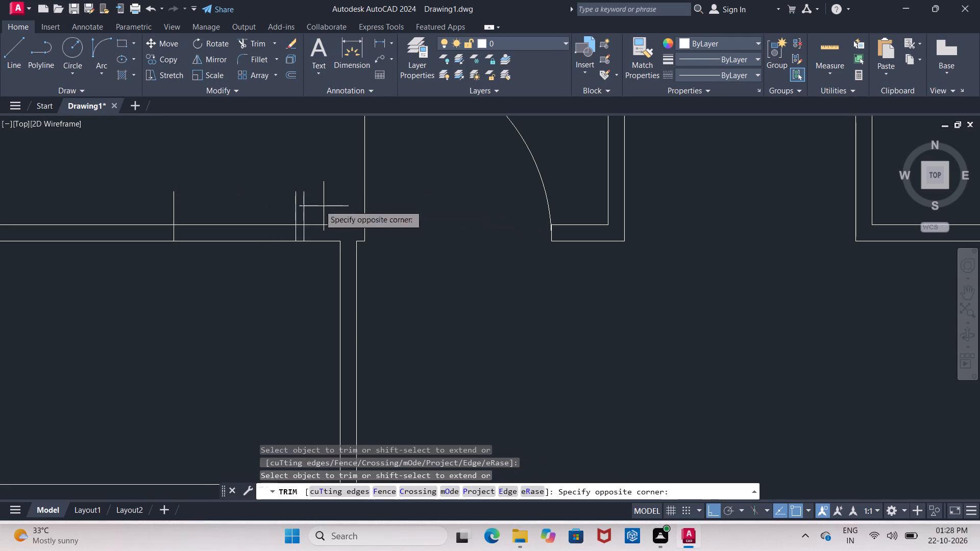
pyautogui.click(122, 199)
pyautogui.press('Escape')
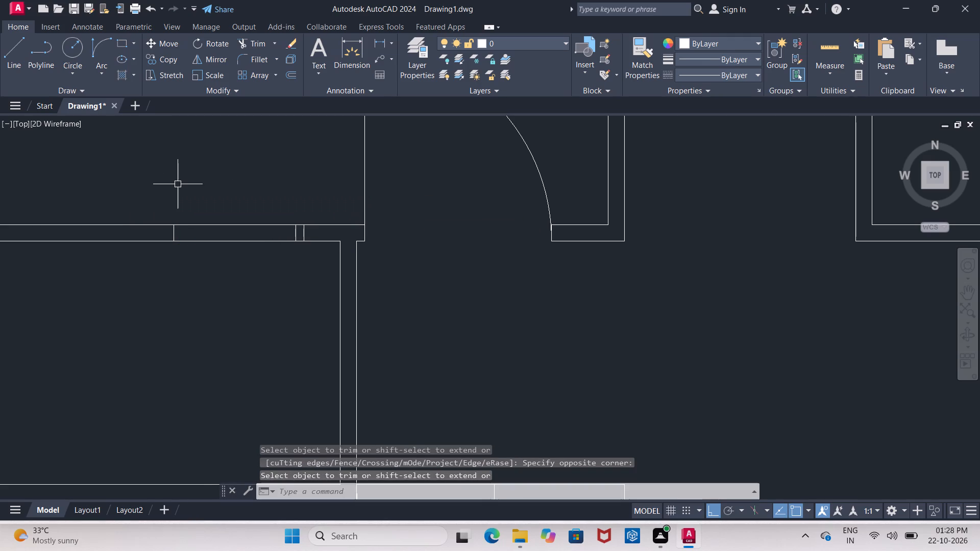
# Offset the north line of the small west room's north wall 3' to the south.
pyautogui.press('o')
pyautogui.press('Return')
pyautogui.write("3'")
pyautogui.press('Return')
pyautogui.click(242, 223)
pyautogui.click(236, 267)
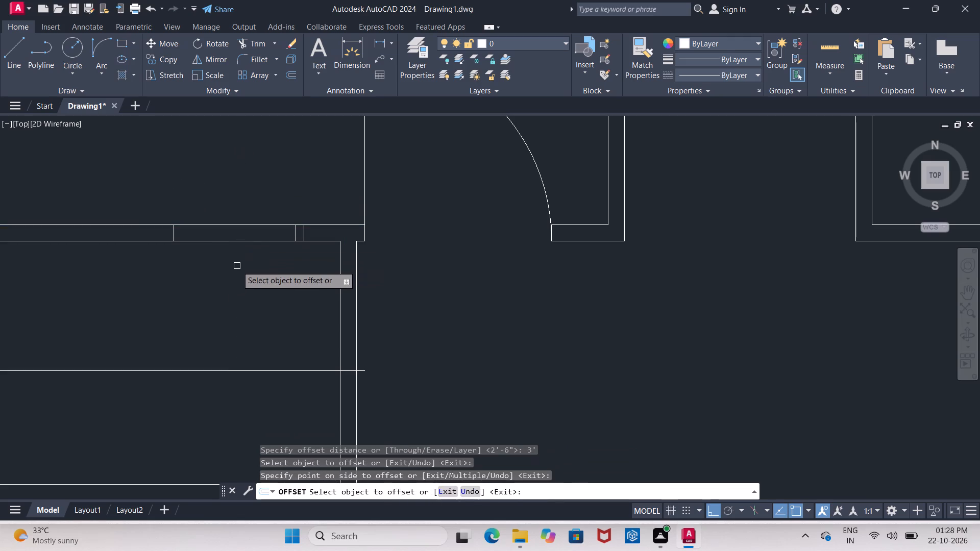
pyautogui.press('Escape')
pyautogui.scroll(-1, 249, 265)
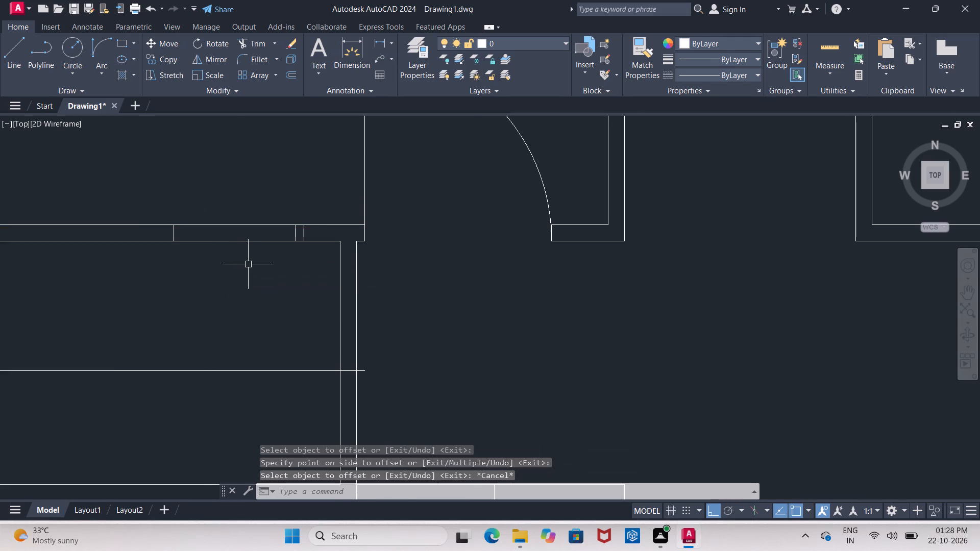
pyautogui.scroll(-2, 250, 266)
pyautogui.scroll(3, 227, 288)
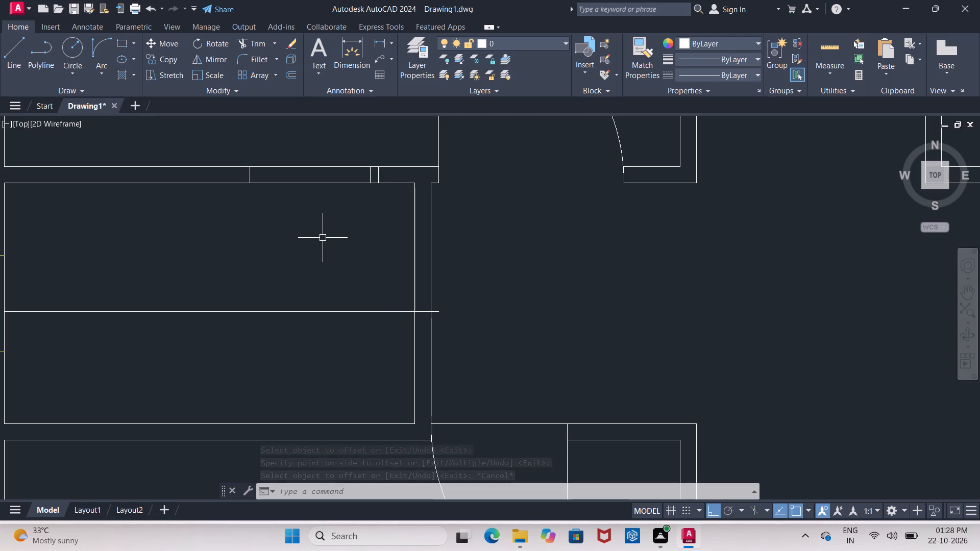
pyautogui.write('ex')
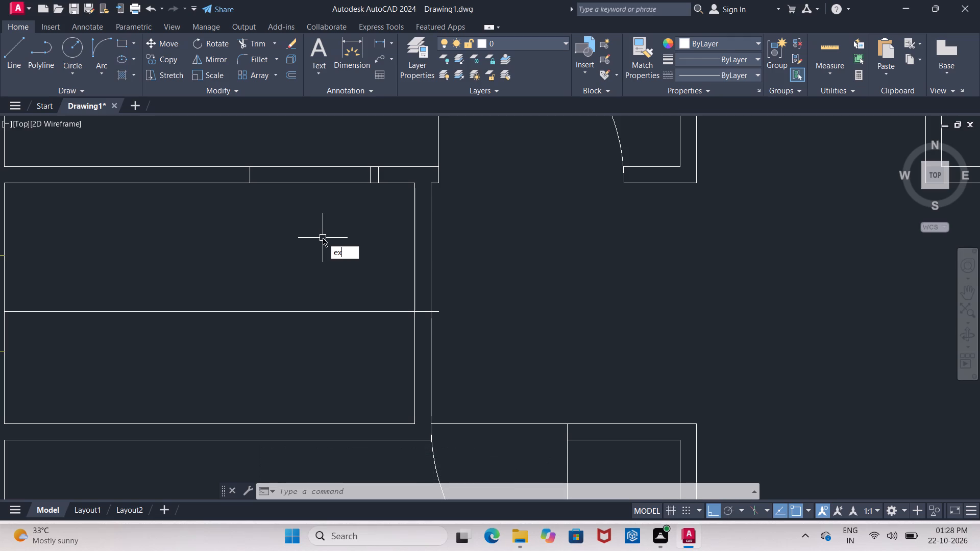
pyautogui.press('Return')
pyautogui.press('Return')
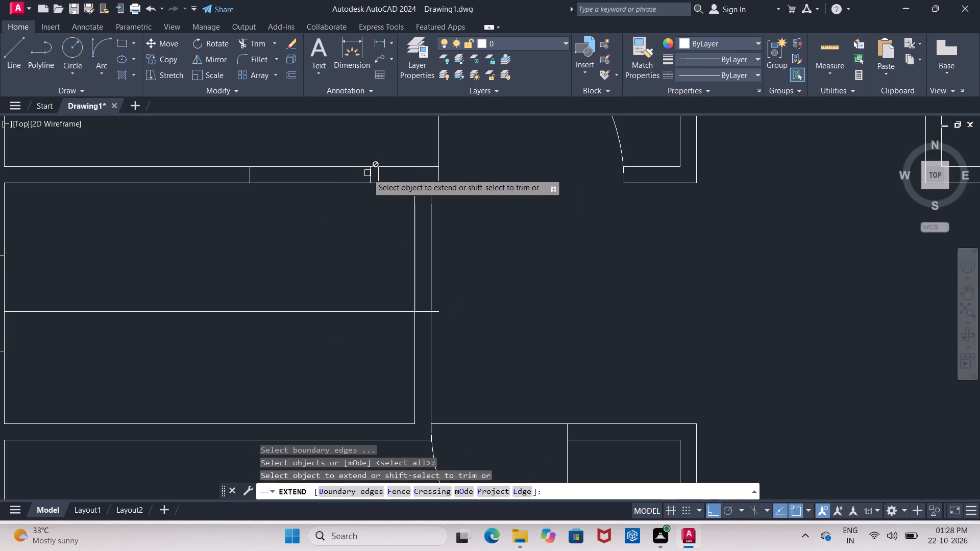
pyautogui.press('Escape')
# Stretch the doorway's east jamb line south into the small room, past the 3' offset line.
pyautogui.click(372, 174)
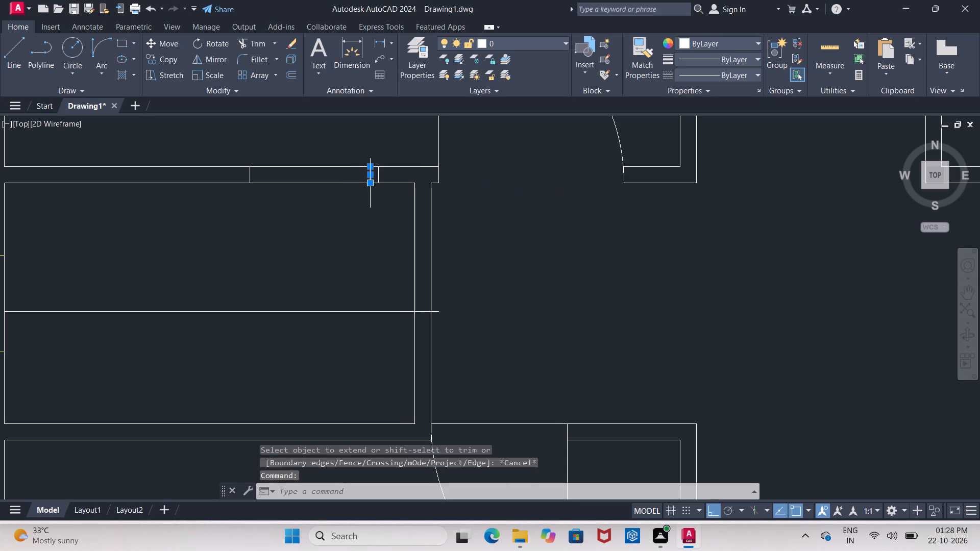
pyautogui.click(372, 180)
pyautogui.click(361, 336)
pyautogui.press('Escape')
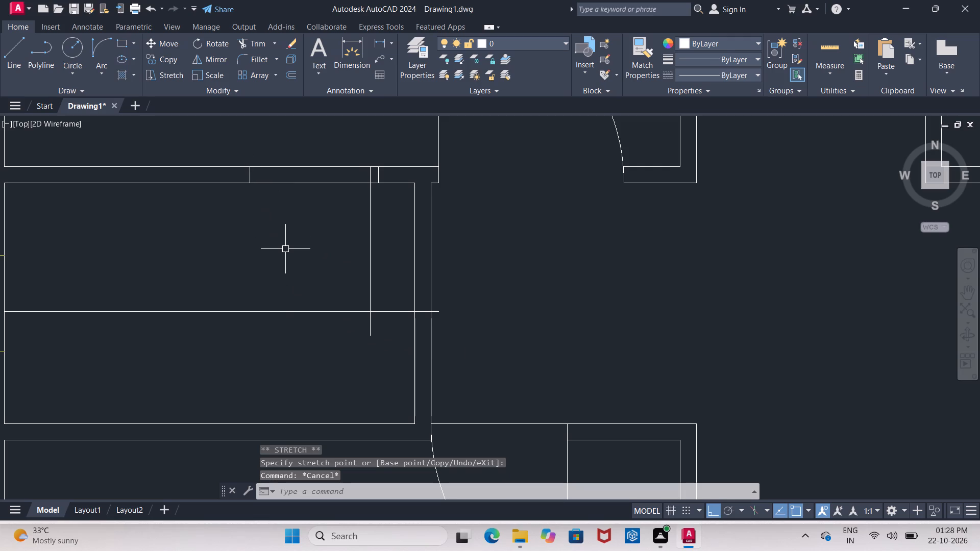
# Trim both wall lines between the two jambs to open the doorway in the small room's north wall.
pyautogui.press('t')
pyautogui.press('r')
pyautogui.press('Return')
pyautogui.press('Return')
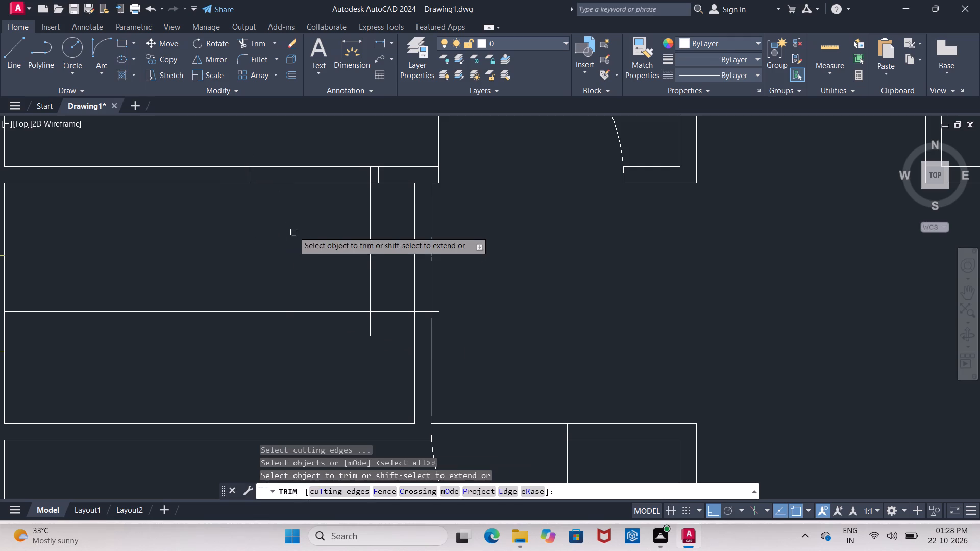
pyautogui.click(300, 221)
pyautogui.click(298, 154)
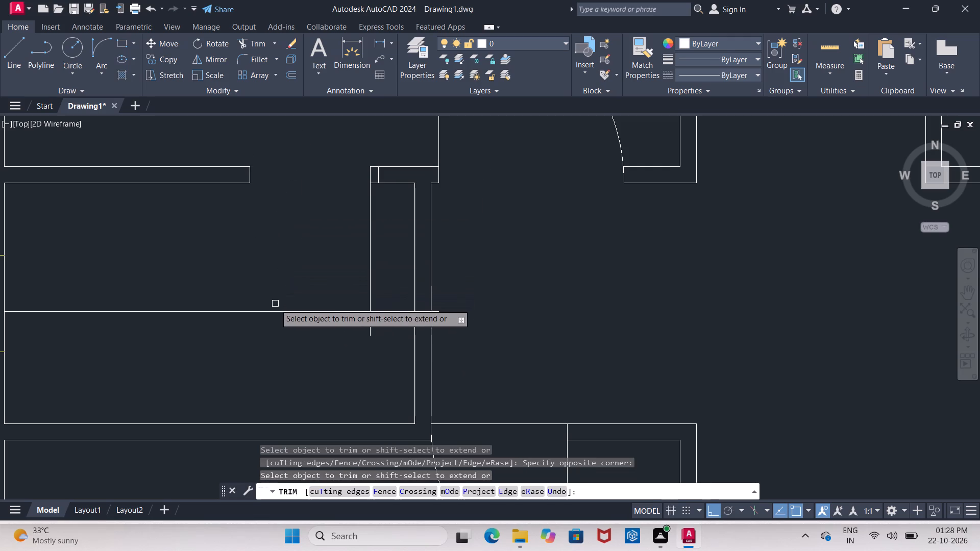
# Trim the 3' offset line inside the small room and the door leaf's overhang south of it.
pyautogui.click(274, 309)
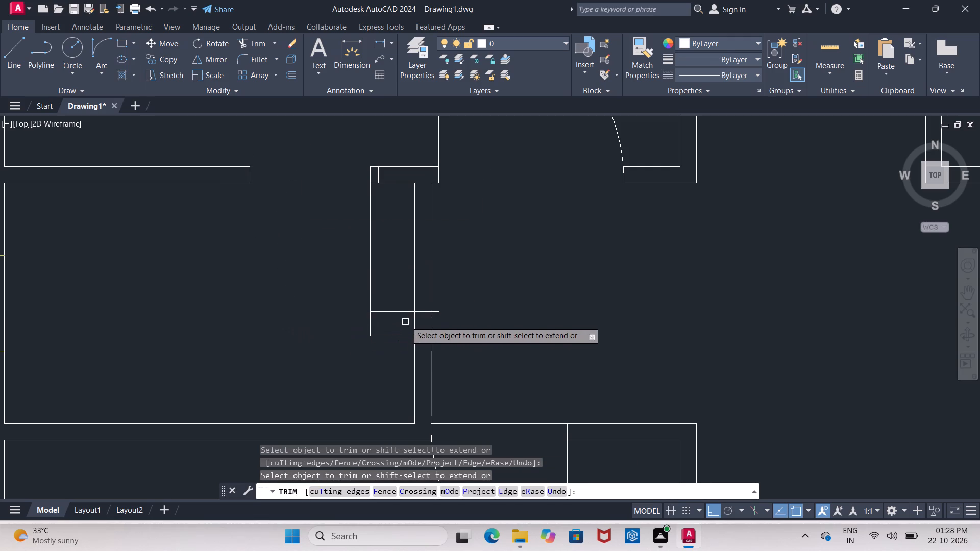
pyautogui.click(373, 329)
pyautogui.click(388, 310)
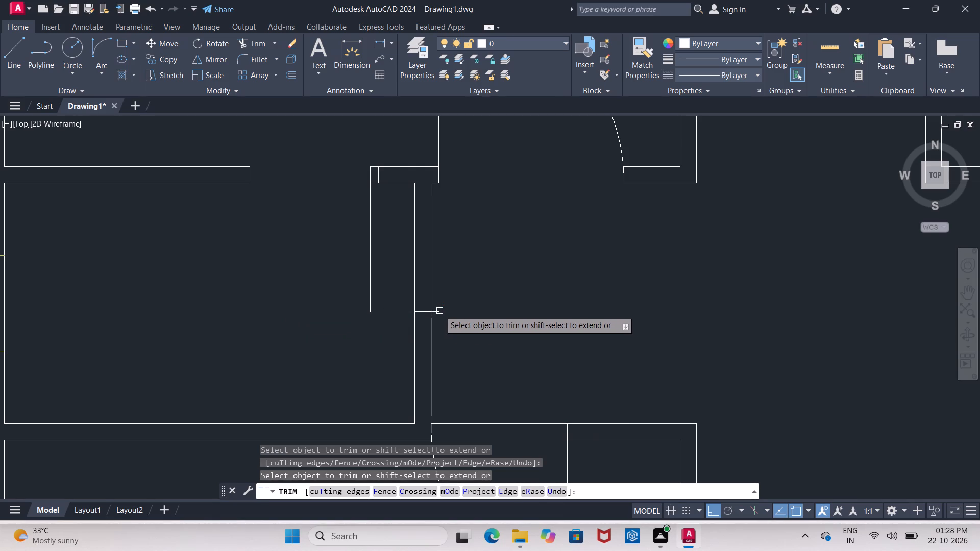
pyautogui.click(439, 311)
pyautogui.click(424, 311)
pyautogui.press('Escape')
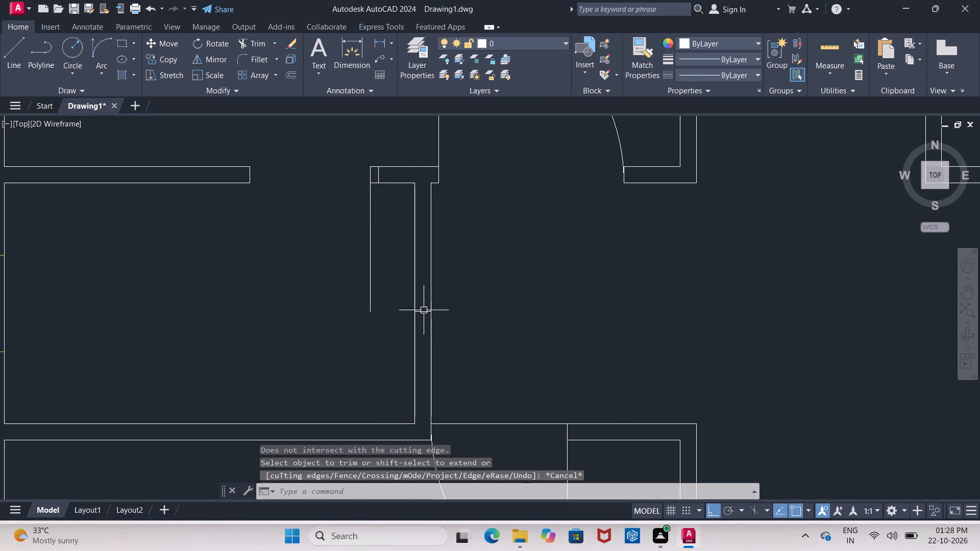
# Delete the offset line's leftover piece inside the east wall and the spare vertical line beside the doorway's east jamb.
pyautogui.click(424, 312)
pyautogui.click(377, 177)
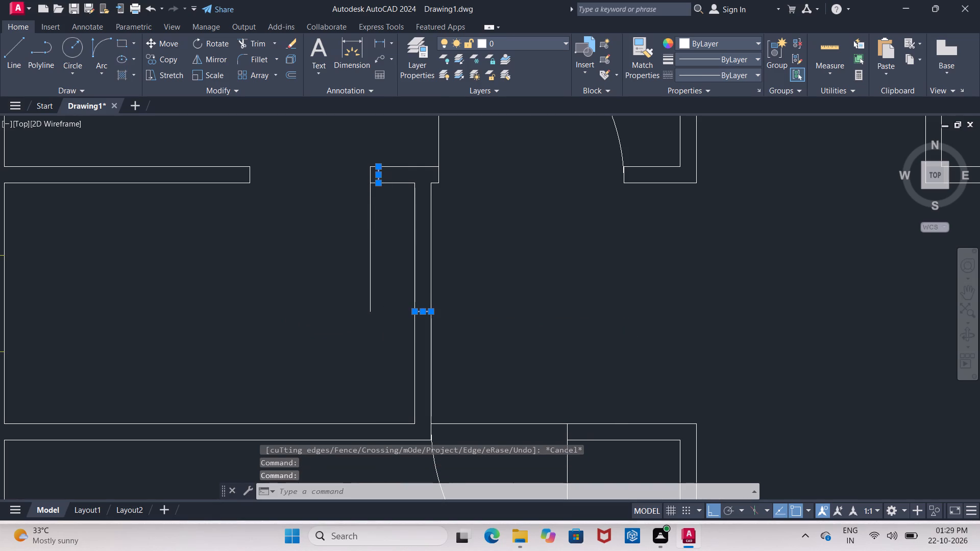
pyautogui.press('Delete')
# Draw the door swing arc from the west jamb's north corner to the door leaf's south end, starting tangentially southward.
pyautogui.click(100, 45)
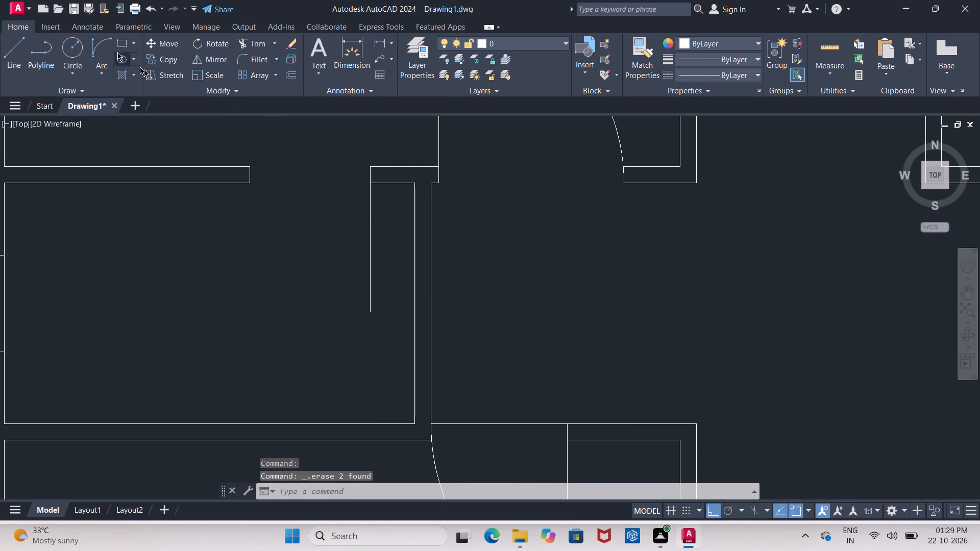
pyautogui.click(251, 164)
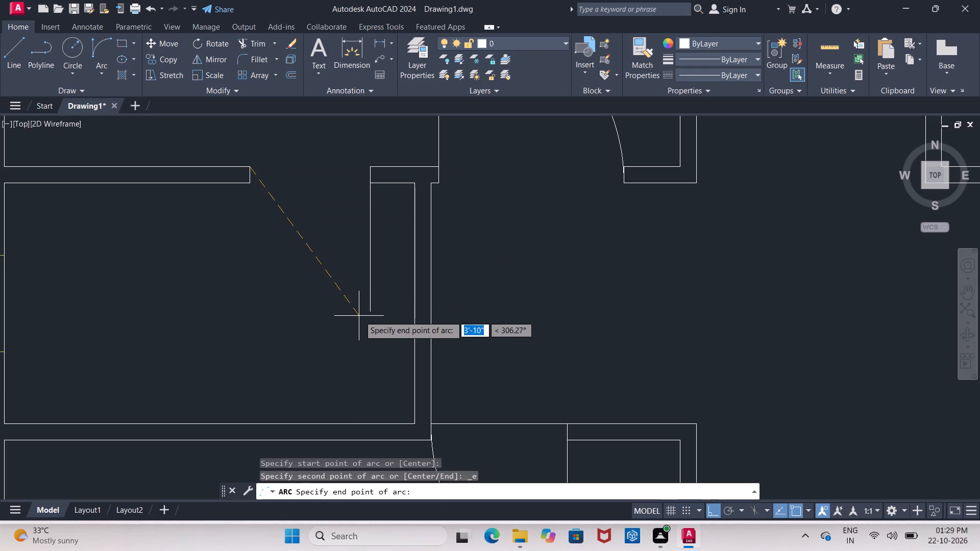
pyautogui.click(367, 309)
pyautogui.click(349, 319)
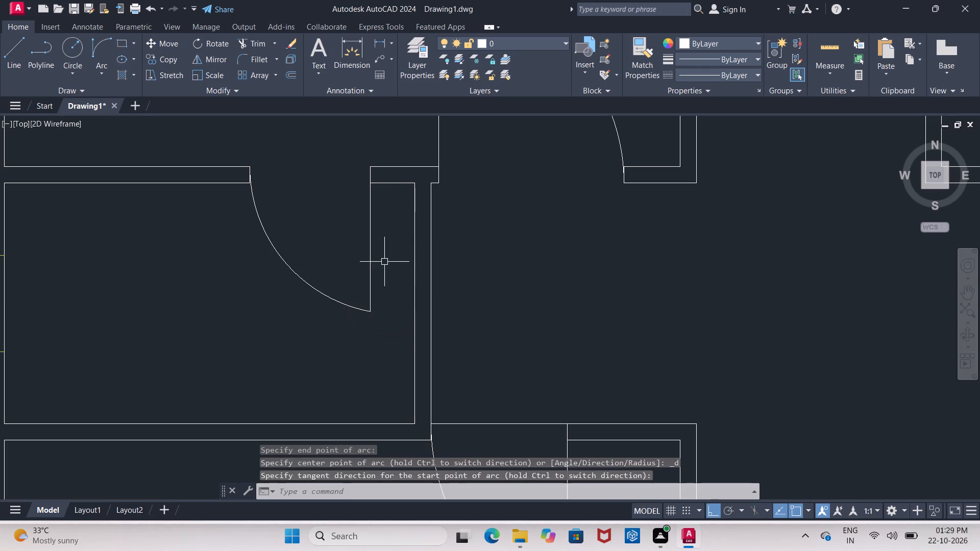
pyautogui.scroll(-3, 277, 264)
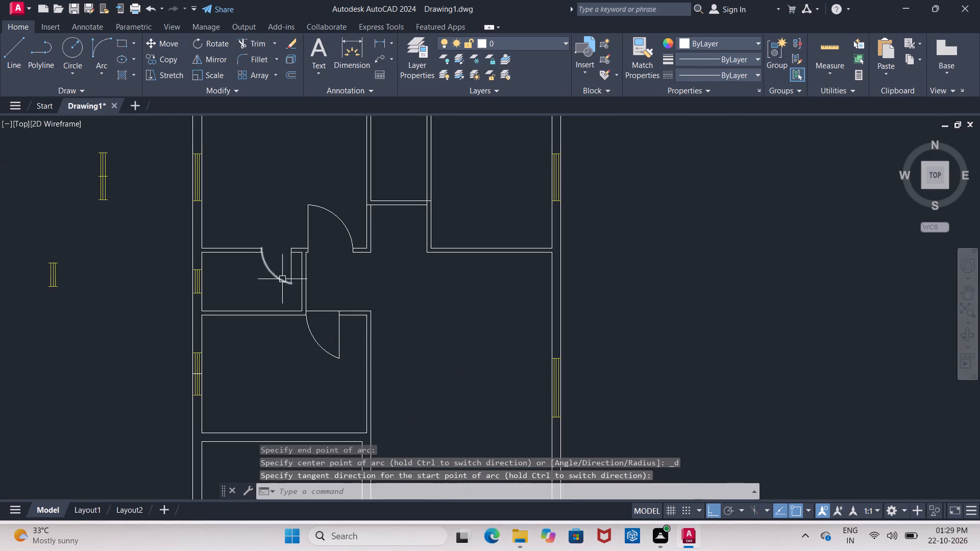
pyautogui.press('Escape')
# Clear the wall line across the doorway south of the small room by trimming it and deleting the leftover stub.
pyautogui.scroll(-2, 275, 254)
pyautogui.scroll(2, 275, 251)
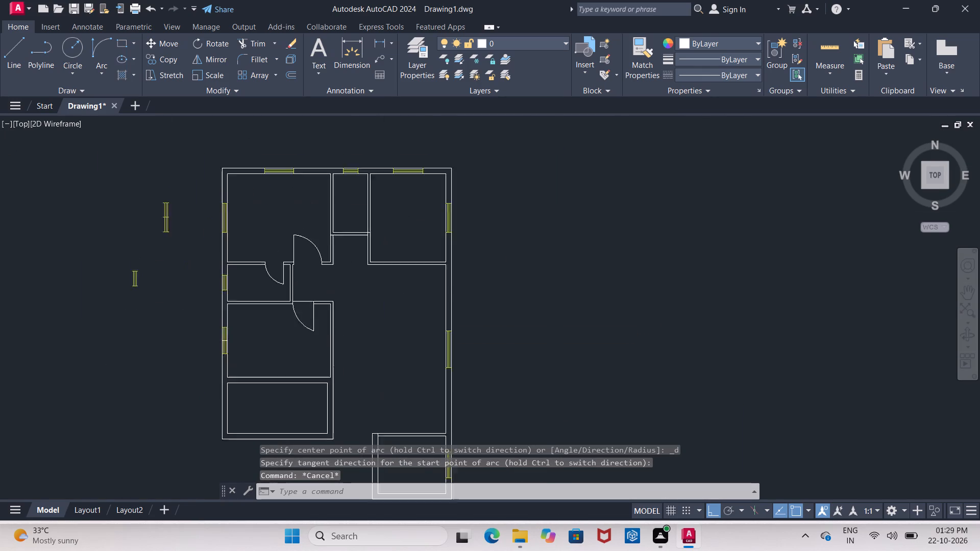
pyautogui.scroll(1, 275, 251)
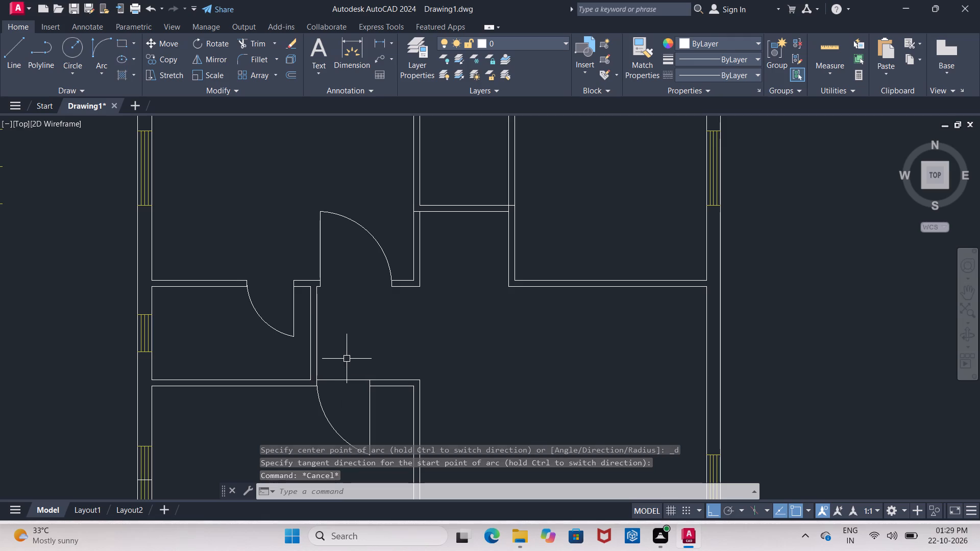
pyautogui.write('tr')
pyautogui.press('Return')
pyautogui.press('Return')
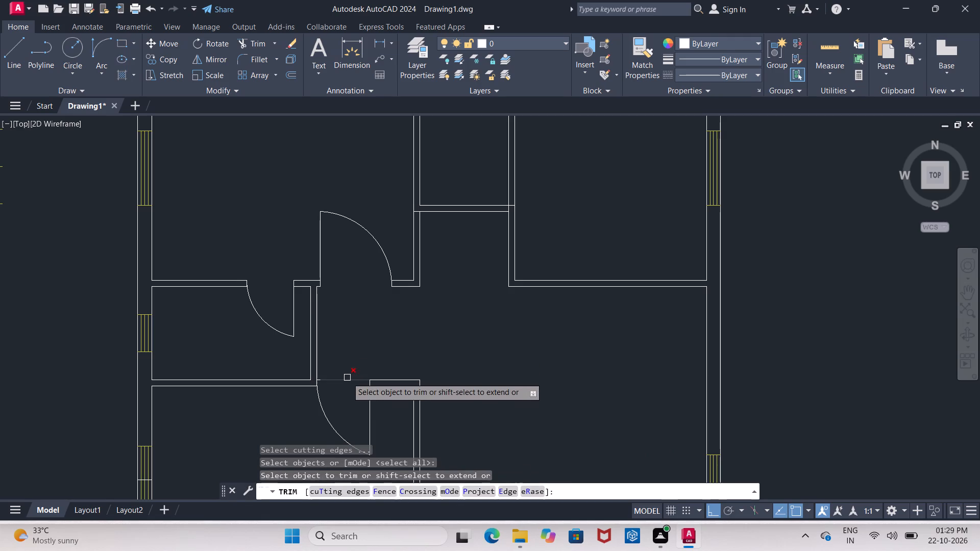
pyautogui.click(347, 378)
pyautogui.scroll(5, 320, 382)
pyautogui.click(304, 366)
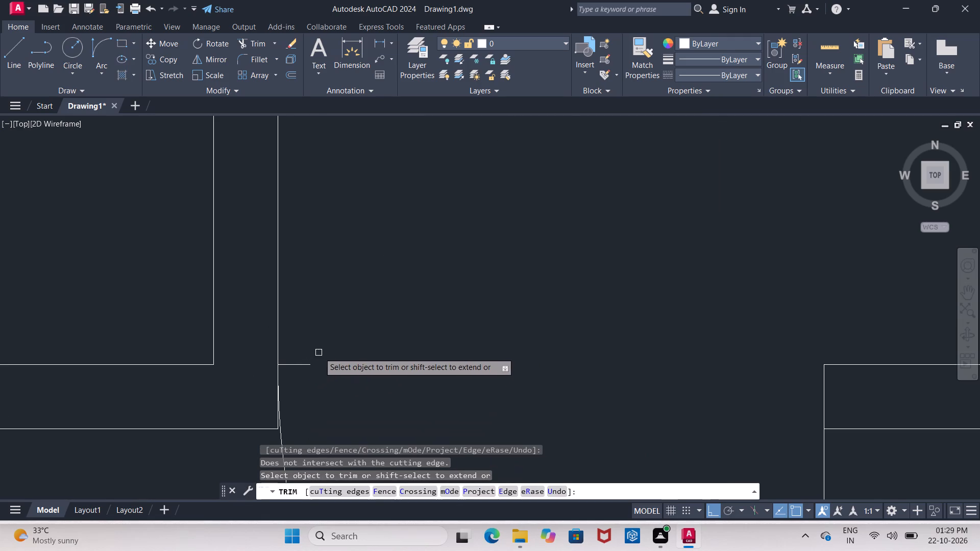
pyautogui.press('Escape')
pyautogui.click(320, 353)
pyautogui.click(298, 371)
pyautogui.scroll(-4, 268, 333)
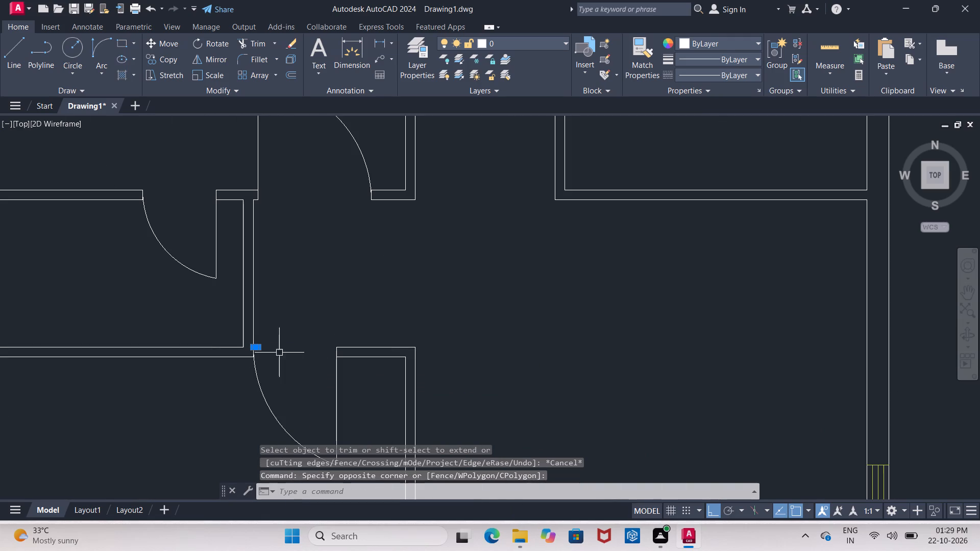
pyautogui.press('Delete')
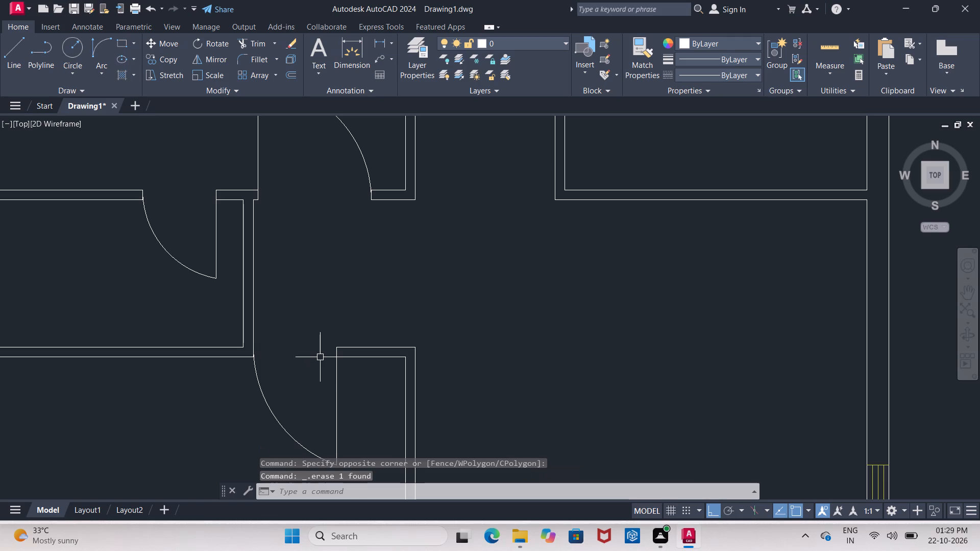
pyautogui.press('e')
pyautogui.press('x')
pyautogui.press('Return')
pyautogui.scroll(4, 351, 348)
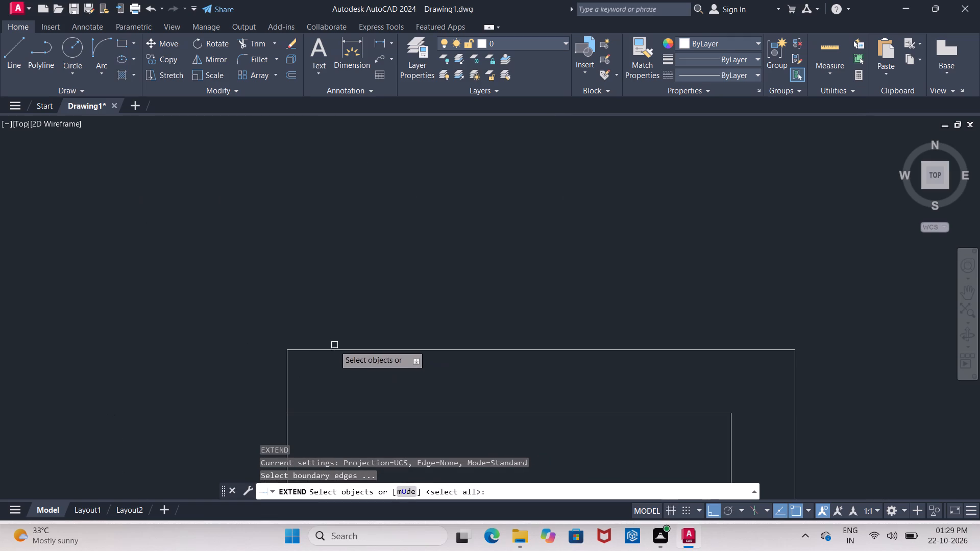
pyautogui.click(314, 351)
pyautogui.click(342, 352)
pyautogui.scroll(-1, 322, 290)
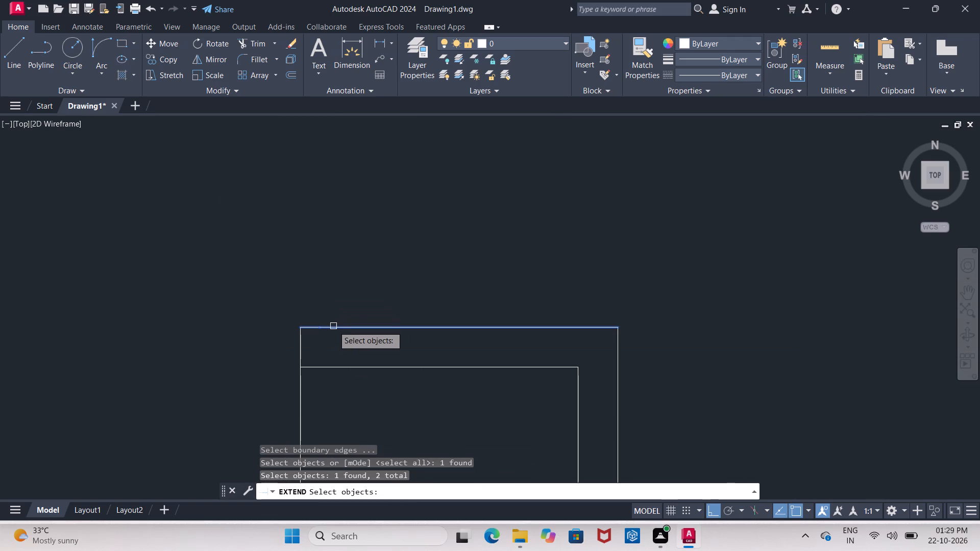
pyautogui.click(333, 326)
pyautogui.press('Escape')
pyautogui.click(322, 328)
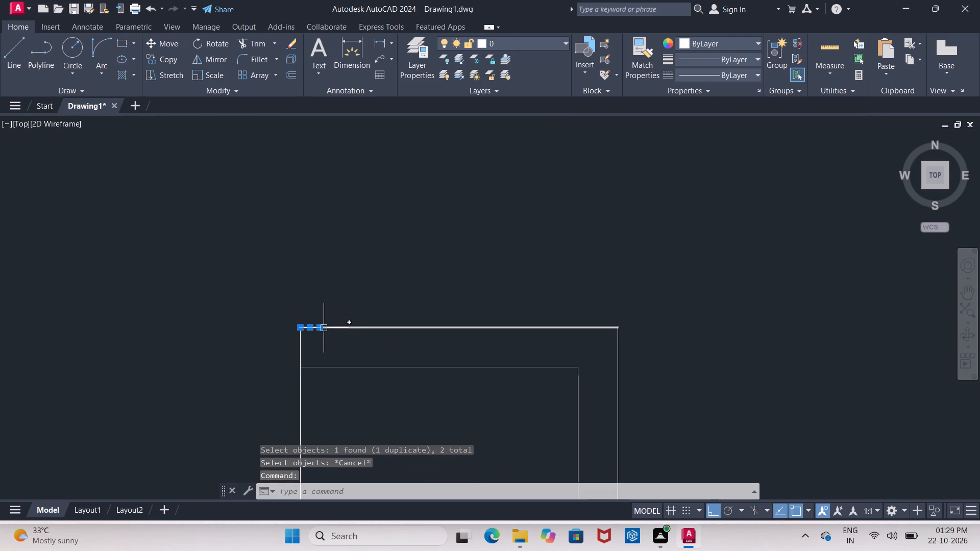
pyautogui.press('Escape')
# Extend the wall's north edge line just east of the doorway south of the small room, using all objects as boundaries.
pyautogui.write('ex')
pyautogui.press('Return')
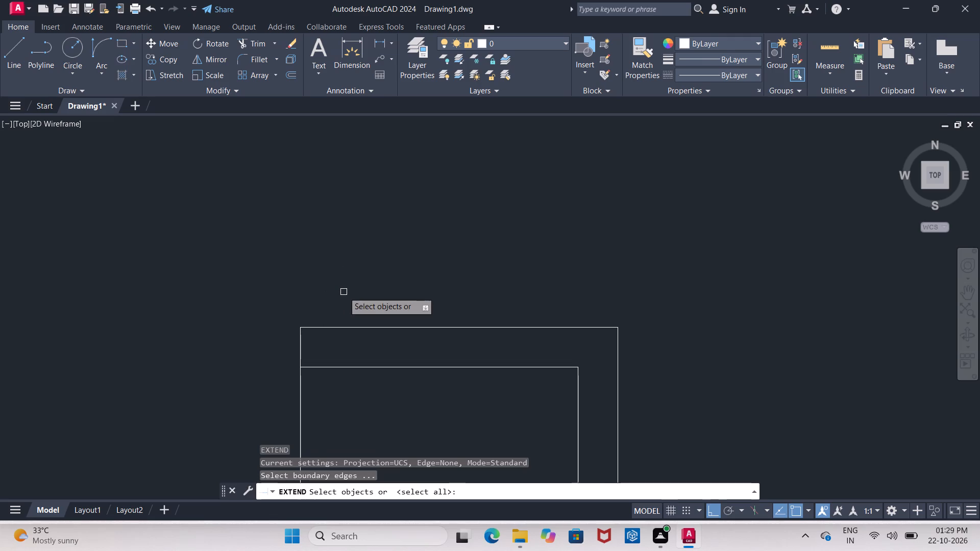
pyautogui.press('Return')
pyautogui.click(388, 326)
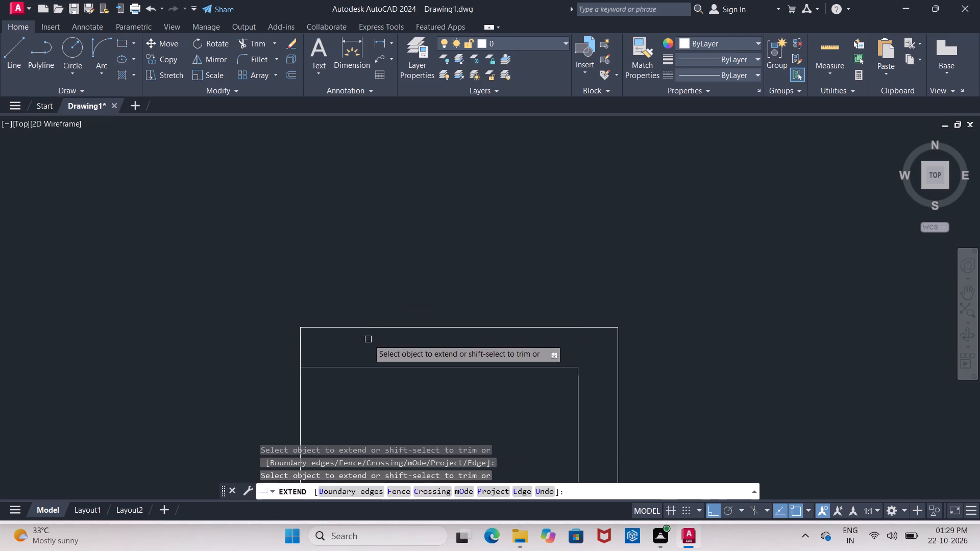
pyautogui.press('Escape')
# Stretch the north end of the passage's west wall line up to the inner line of the narrow north room's south wall.
pyautogui.scroll(-5, 375, 260)
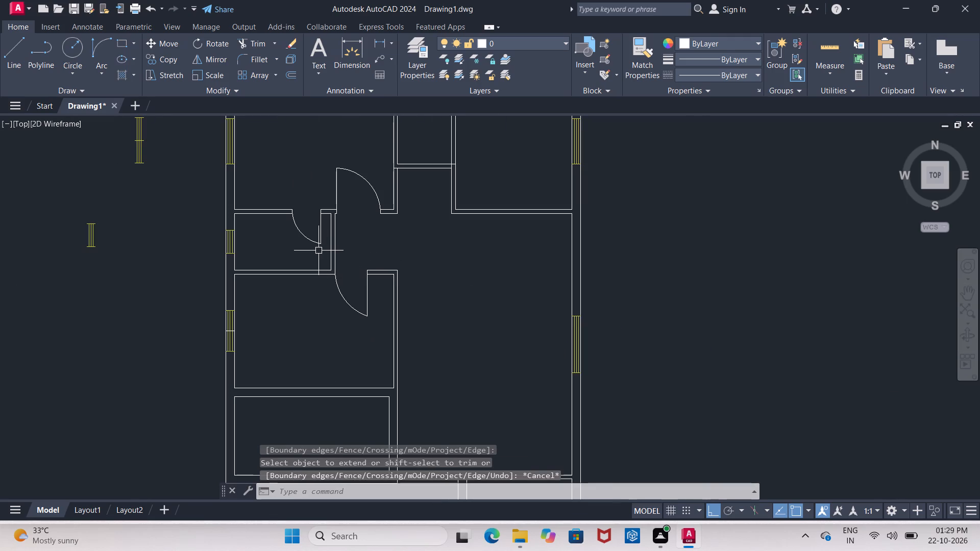
pyautogui.scroll(-2, 293, 269)
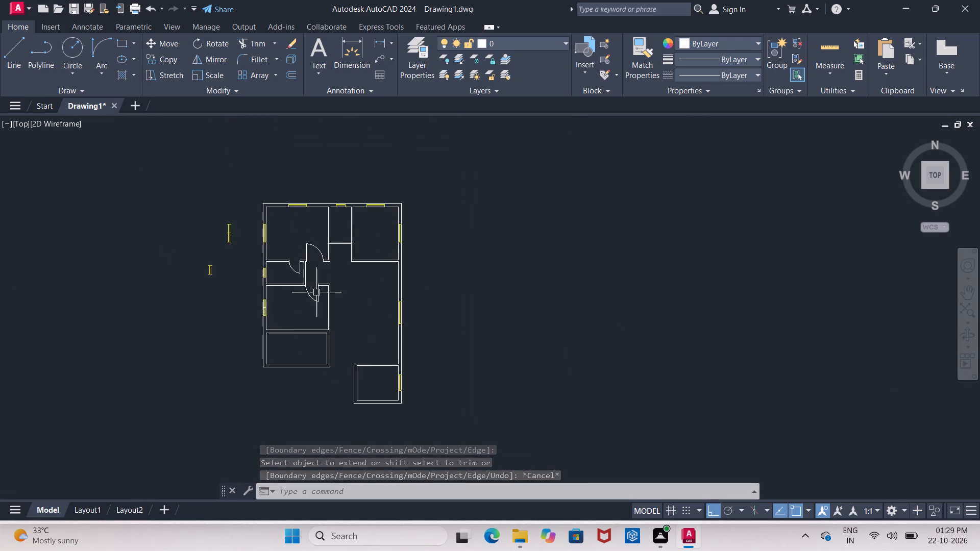
pyautogui.scroll(5, 349, 238)
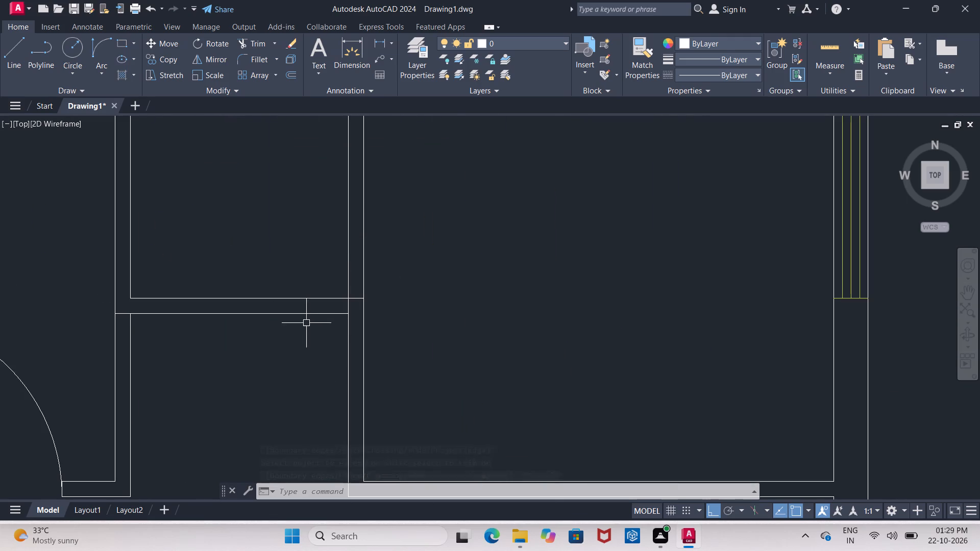
pyautogui.scroll(-2, 336, 314)
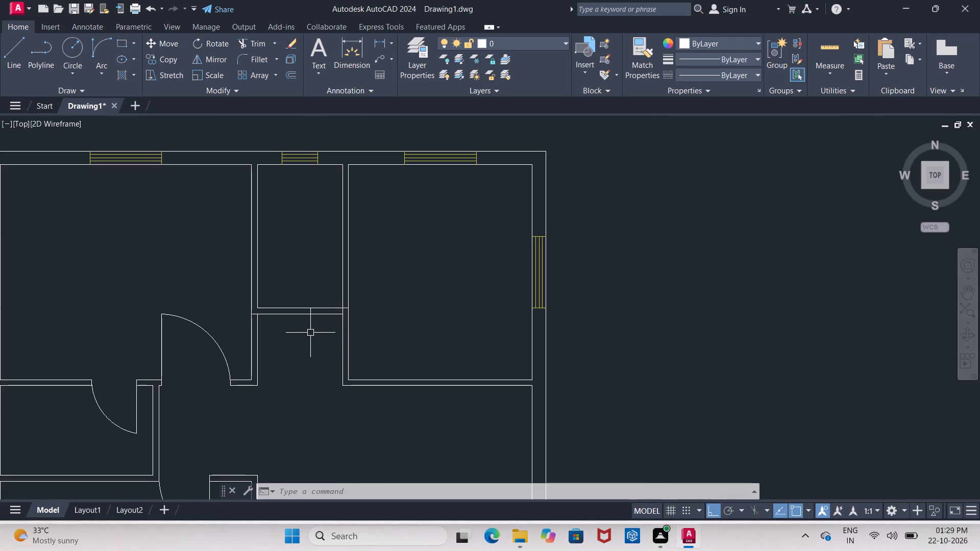
pyautogui.scroll(1, 315, 322)
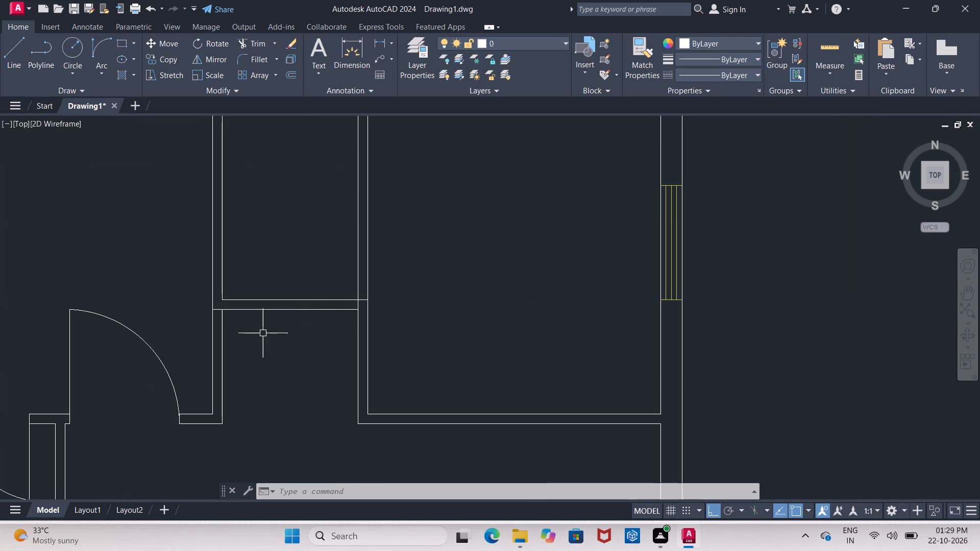
pyautogui.scroll(2, 225, 328)
pyautogui.click(215, 327)
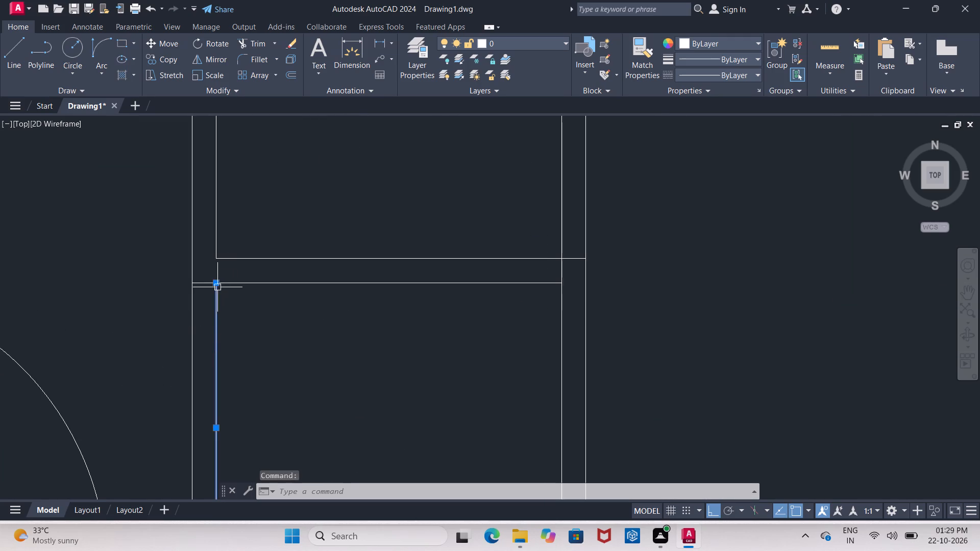
pyautogui.click(216, 284)
pyautogui.click(213, 261)
pyautogui.press('Escape')
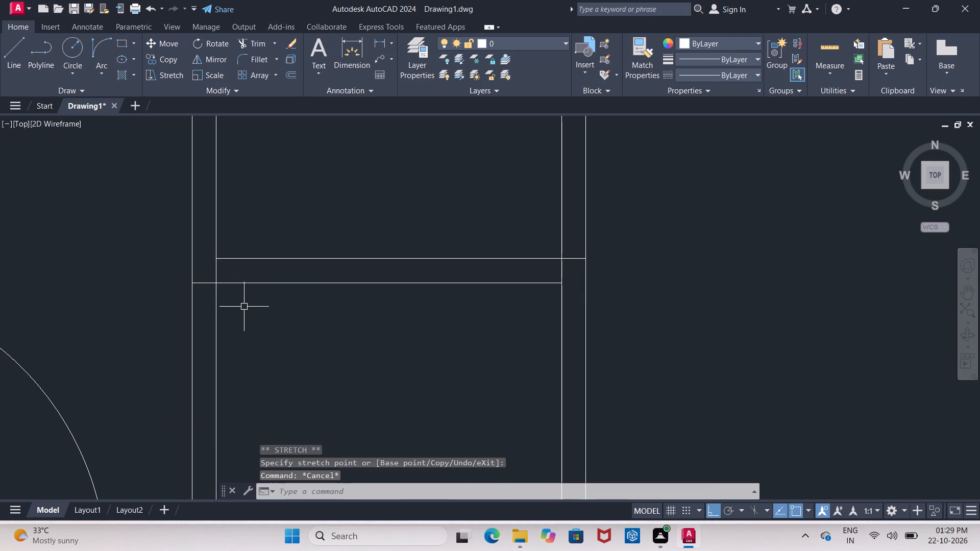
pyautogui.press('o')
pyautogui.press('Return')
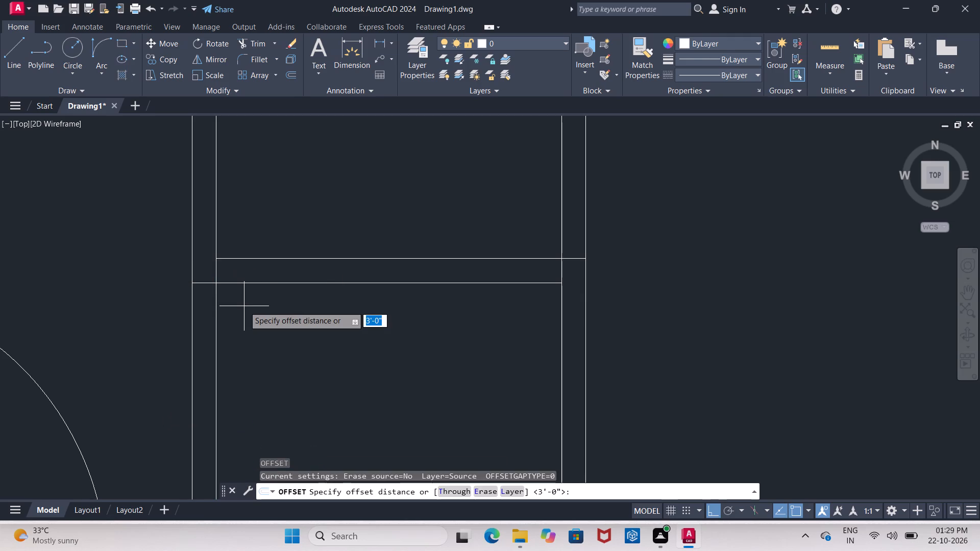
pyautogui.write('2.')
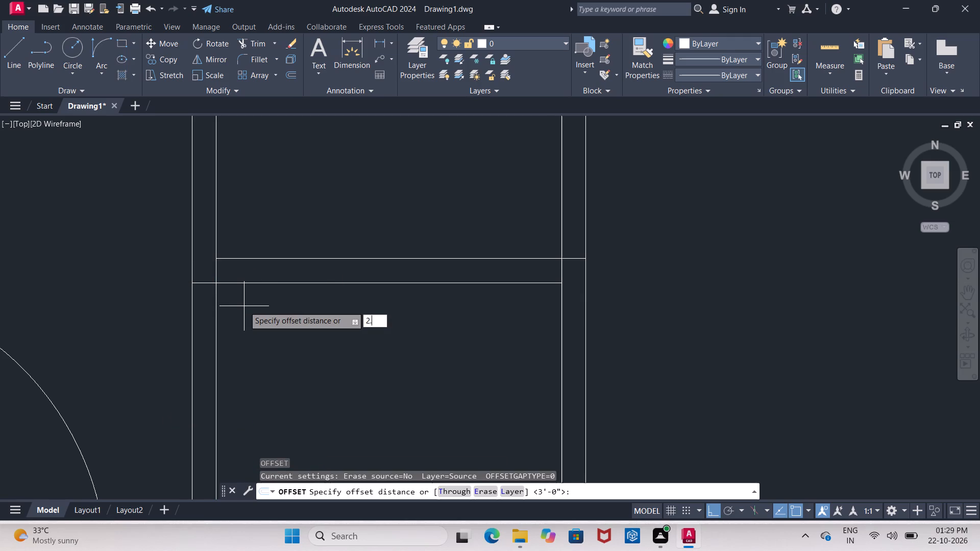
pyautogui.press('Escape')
# Offset the passage's west wall line 2" east, and offset that copy 2.6' further east to mark the narrow north room's doorway.
pyautogui.press('o')
pyautogui.press('Return')
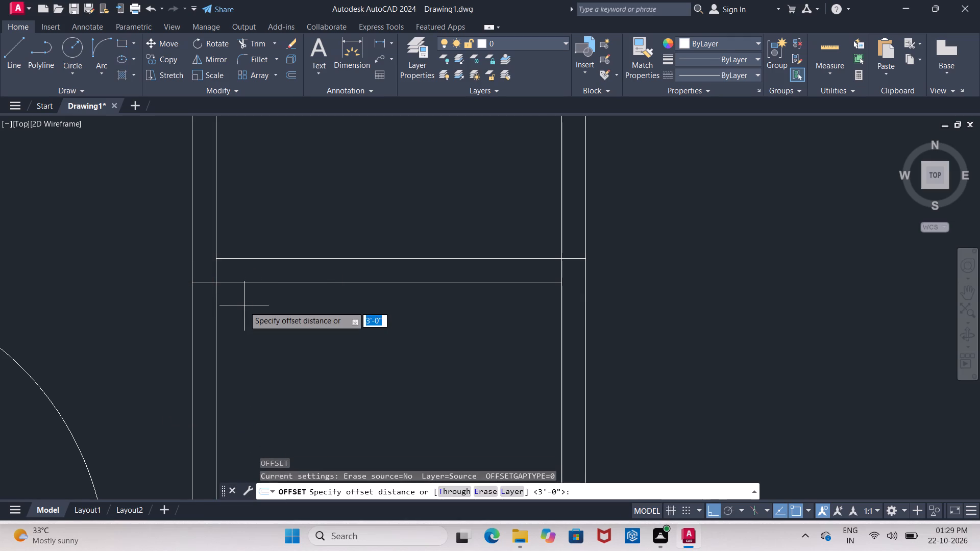
pyautogui.write('2"')
pyautogui.press('Return')
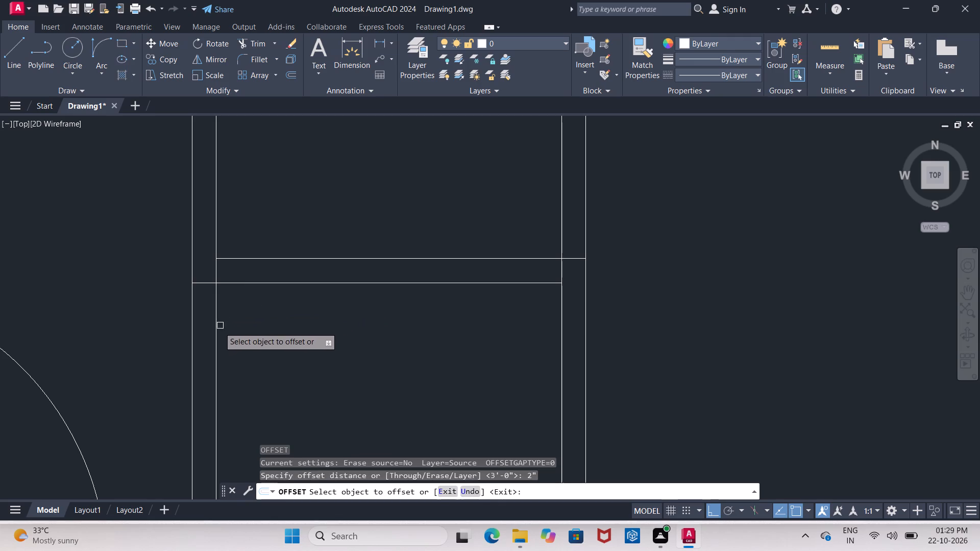
pyautogui.click(215, 331)
pyautogui.press('Return')
pyautogui.press('Return')
pyautogui.press('Return')
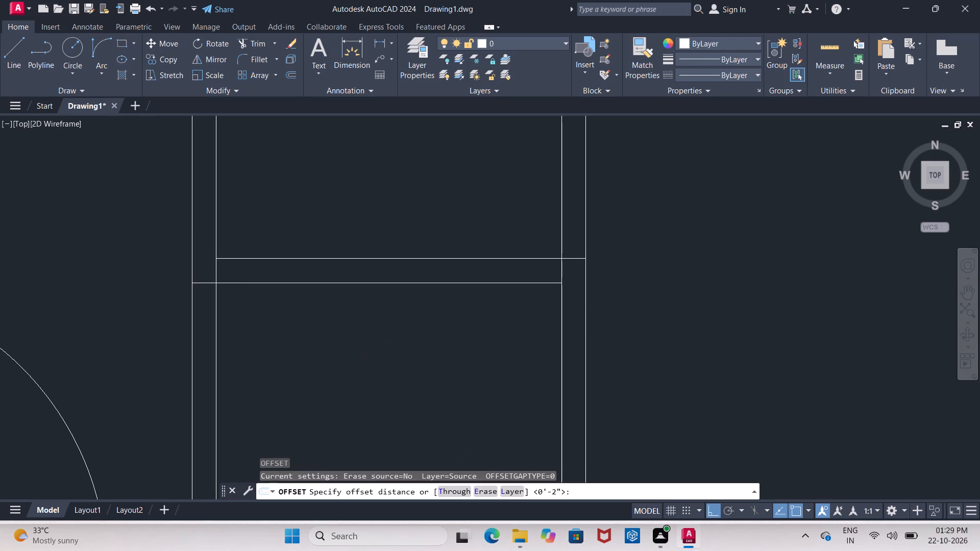
pyautogui.click(248, 335)
pyautogui.click(230, 341)
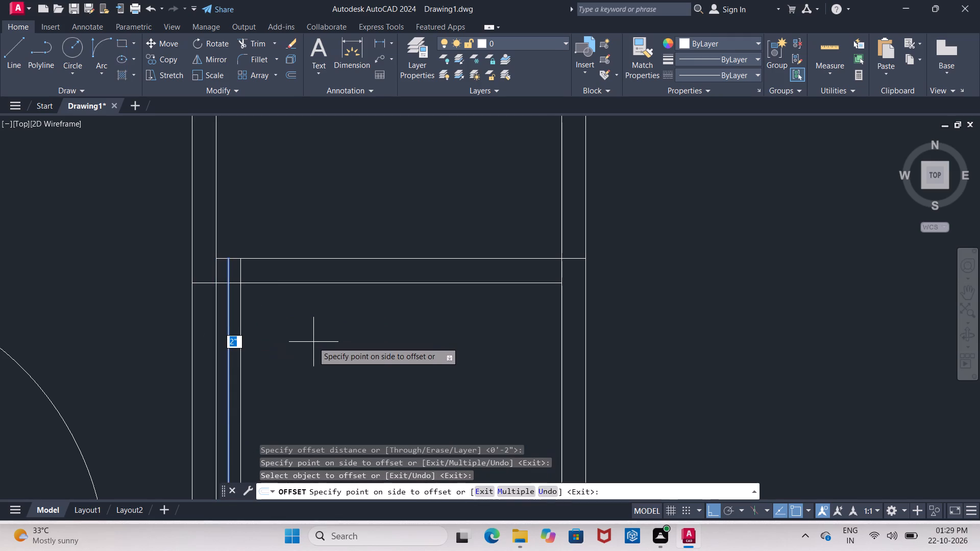
pyautogui.write("2.6'")
pyautogui.press('Return')
pyautogui.press('Escape')
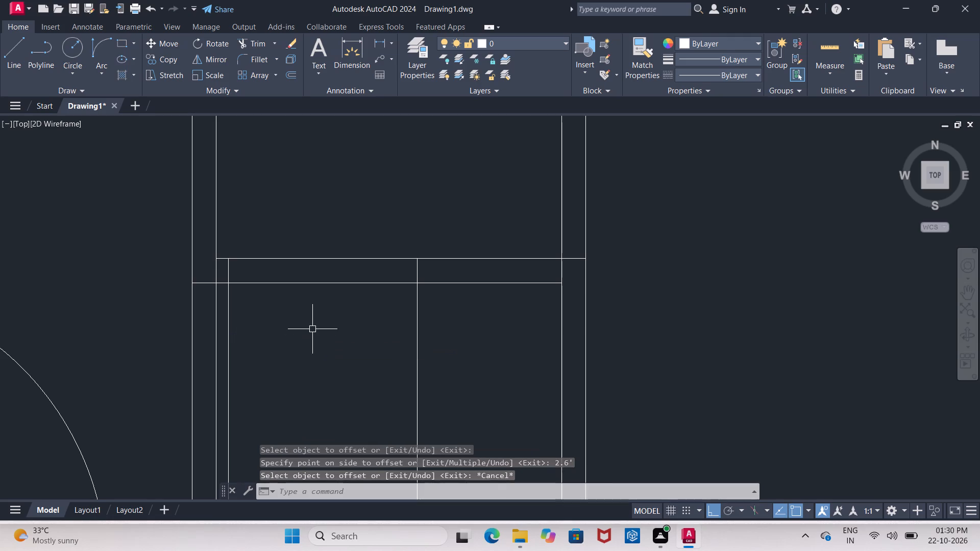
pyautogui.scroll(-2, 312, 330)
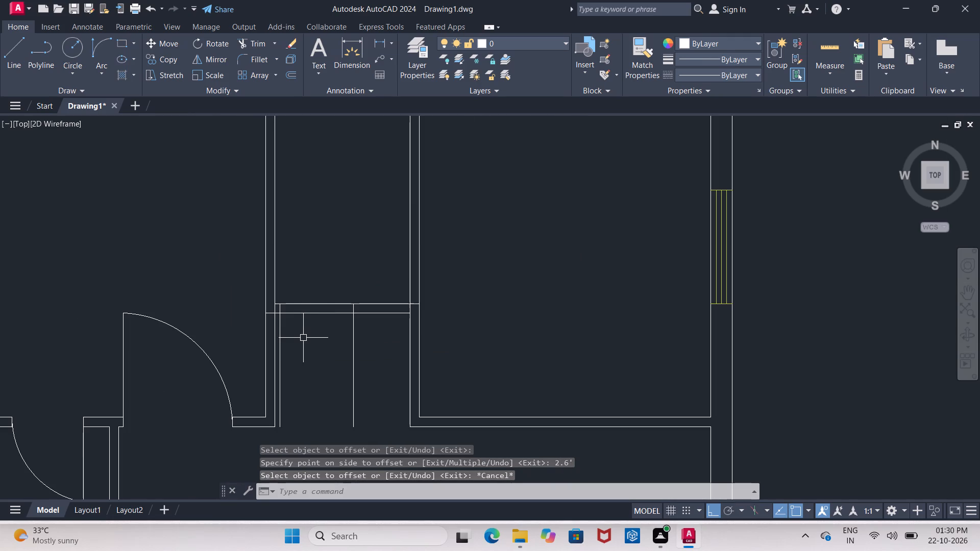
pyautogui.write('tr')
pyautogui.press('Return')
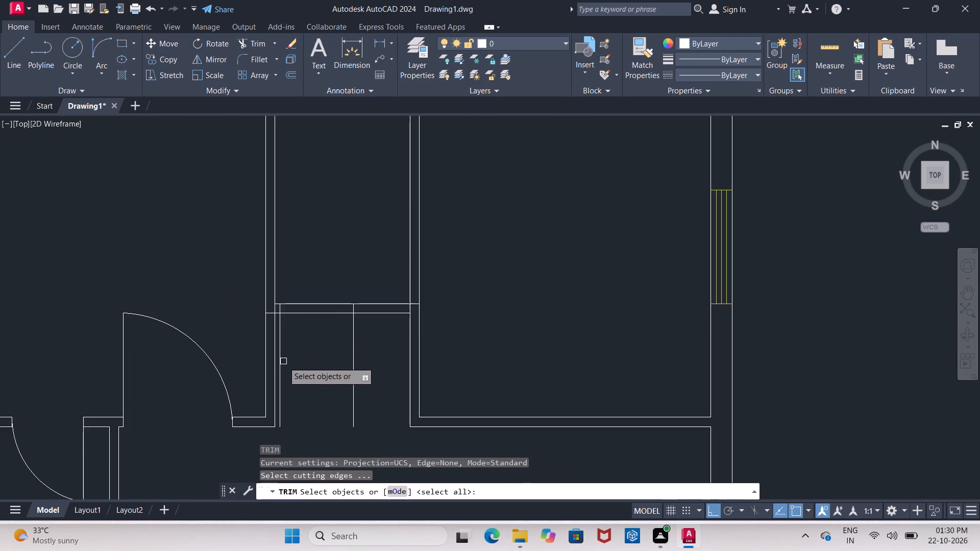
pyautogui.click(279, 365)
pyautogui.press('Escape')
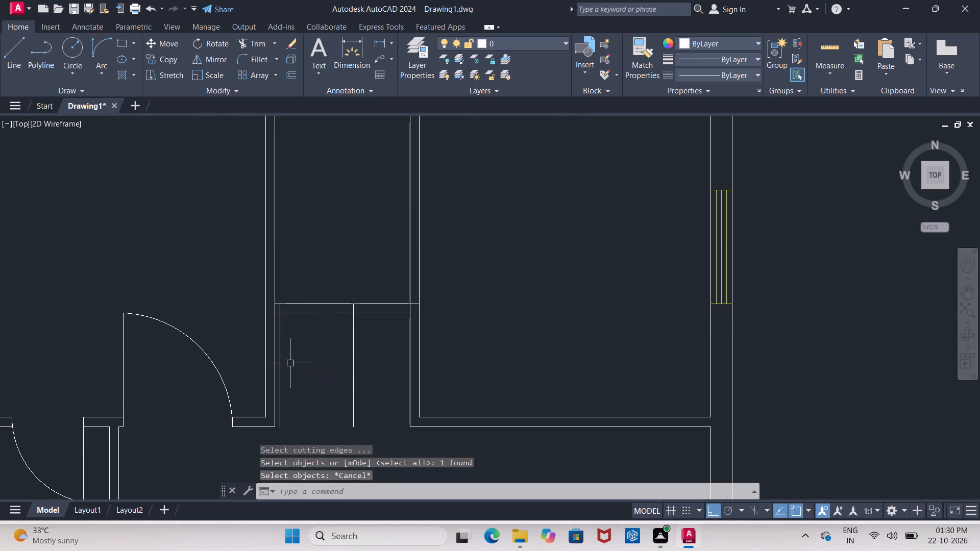
# Trim both doorway offset lines south of the narrow north room's wall, leaving only the jamb lines within the wall thickness.
pyautogui.write('tr')
pyautogui.press('Return')
pyautogui.press('Return')
pyautogui.click(281, 367)
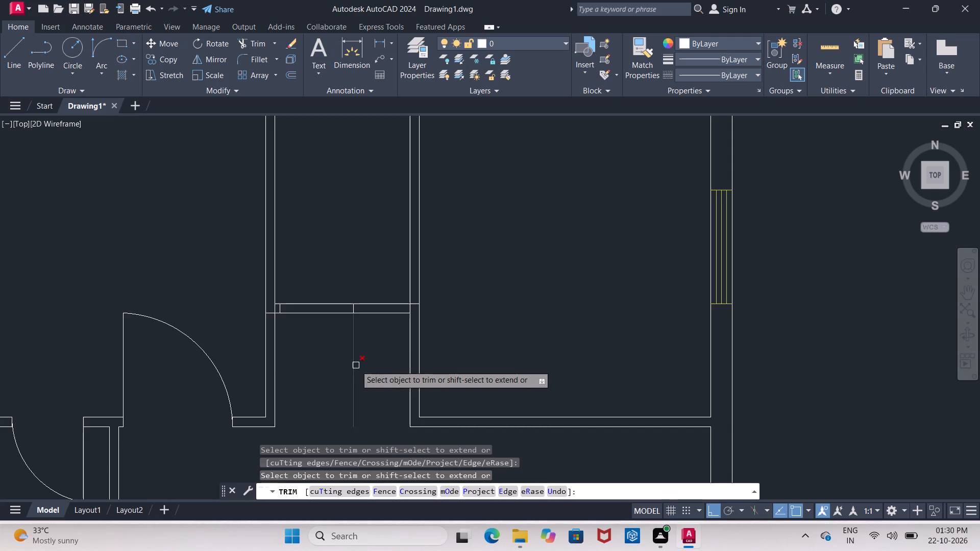
pyautogui.click(356, 365)
pyautogui.scroll(4, 291, 296)
pyautogui.press('Escape')
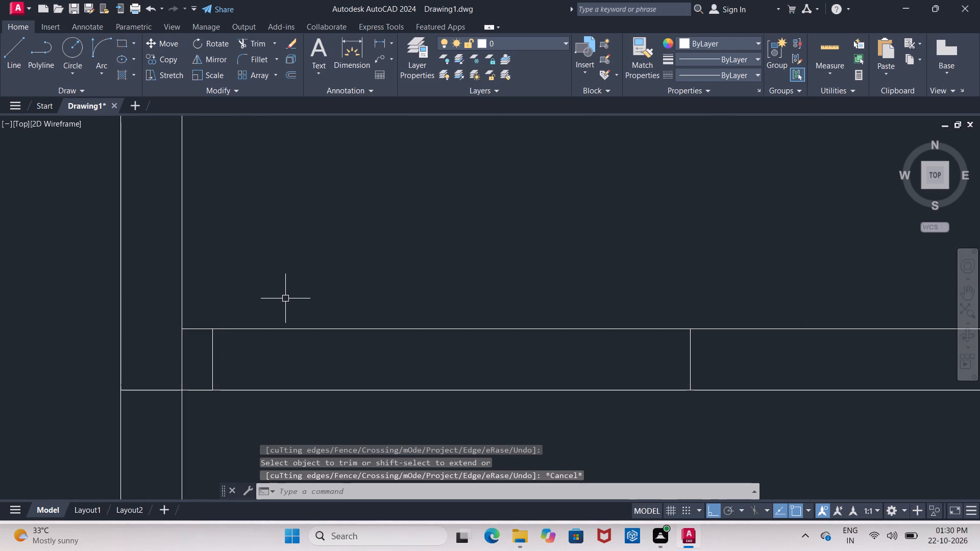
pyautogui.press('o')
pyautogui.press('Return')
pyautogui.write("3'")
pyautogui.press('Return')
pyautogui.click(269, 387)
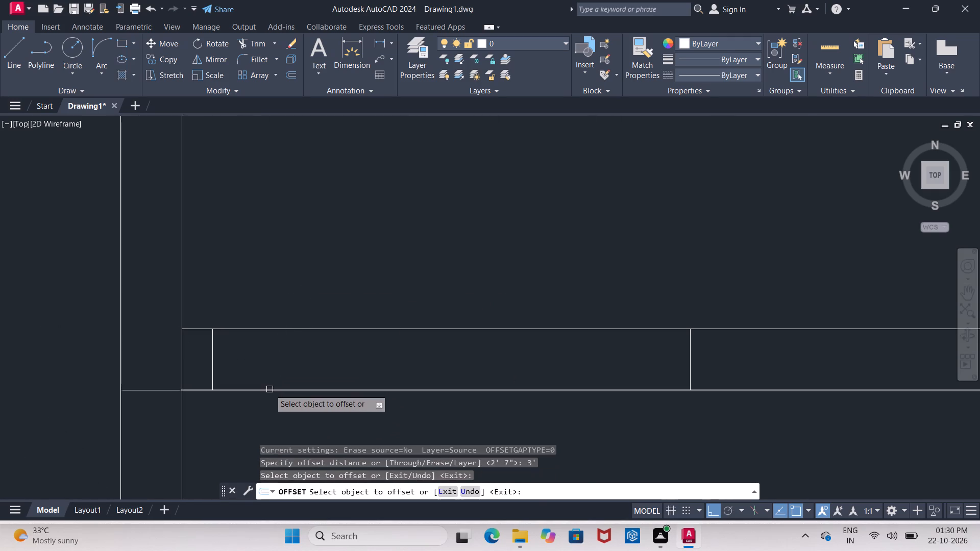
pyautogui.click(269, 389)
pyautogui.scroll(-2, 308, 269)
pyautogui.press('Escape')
# Copy the small western room's door leaf, swing arc and jamb into the northeast room, using the leaf's north end as base point.
pyautogui.scroll(-1, 316, 257)
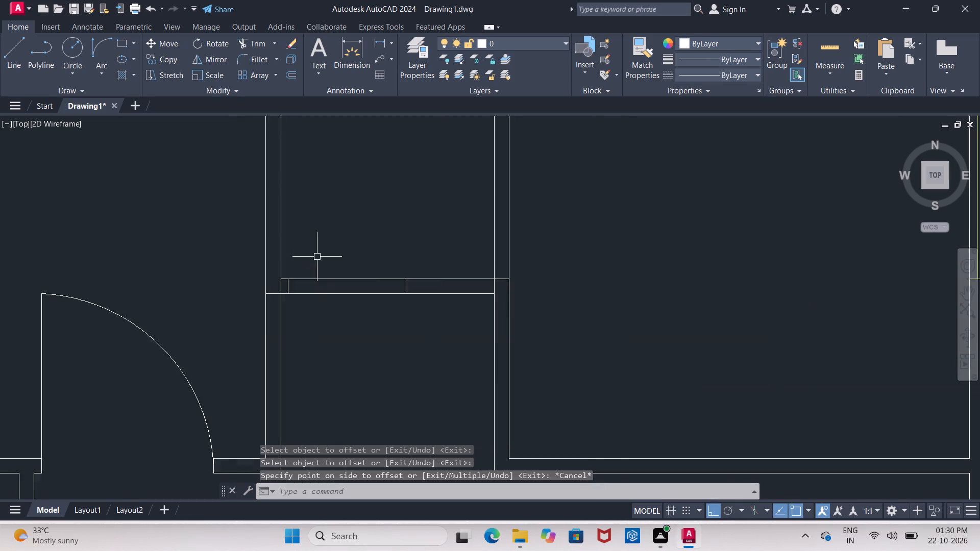
pyautogui.scroll(-3, 319, 257)
pyautogui.scroll(2, 209, 329)
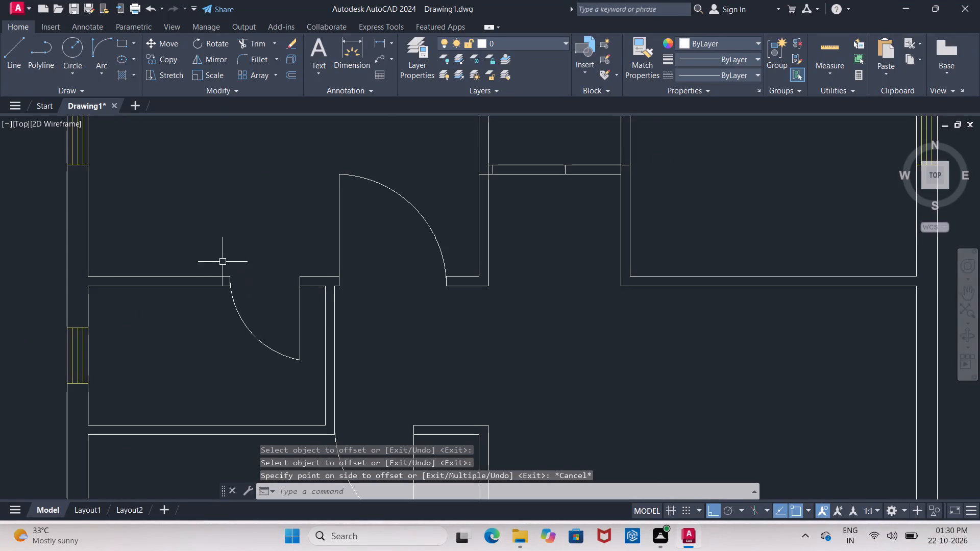
pyautogui.click(210, 257)
pyautogui.click(316, 386)
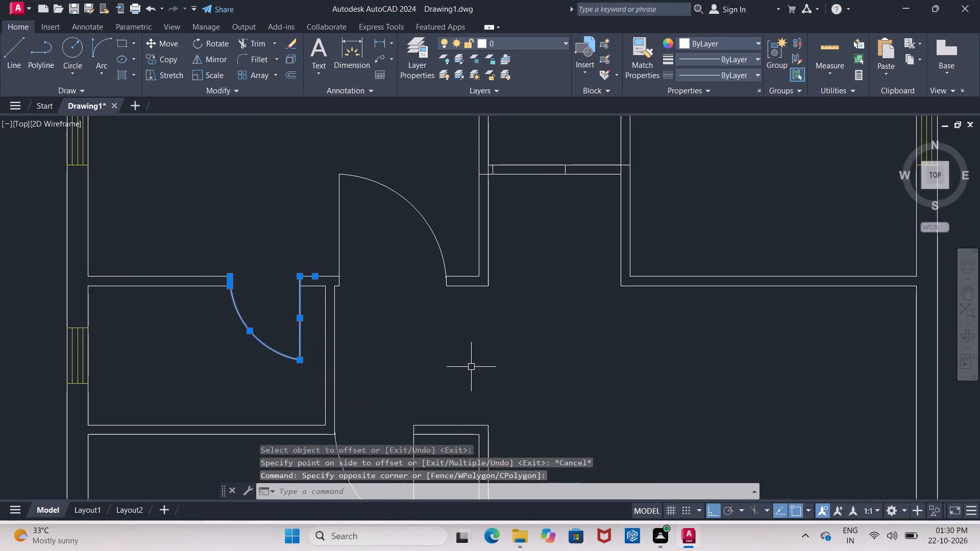
pyautogui.press('c')
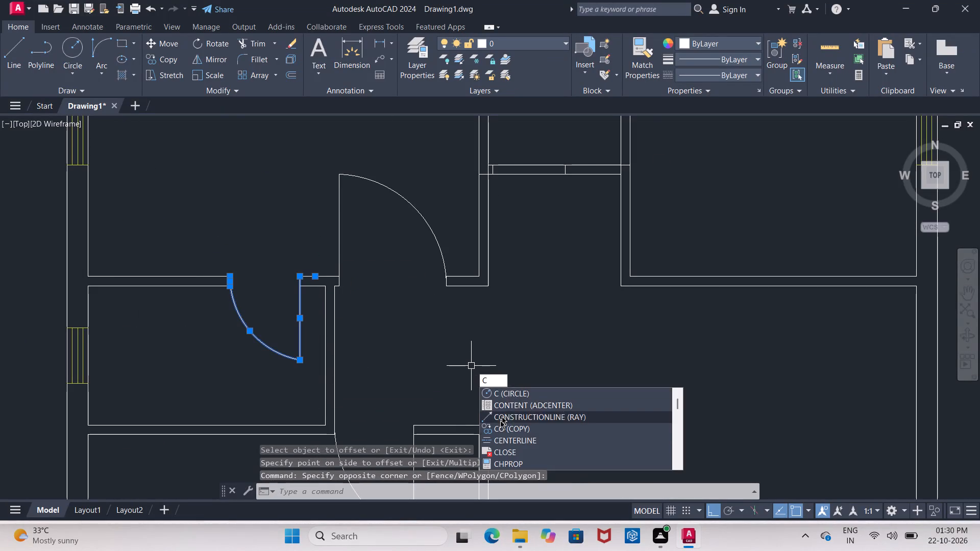
pyautogui.click(500, 433)
pyautogui.click(302, 275)
pyautogui.scroll(-2, 269, 325)
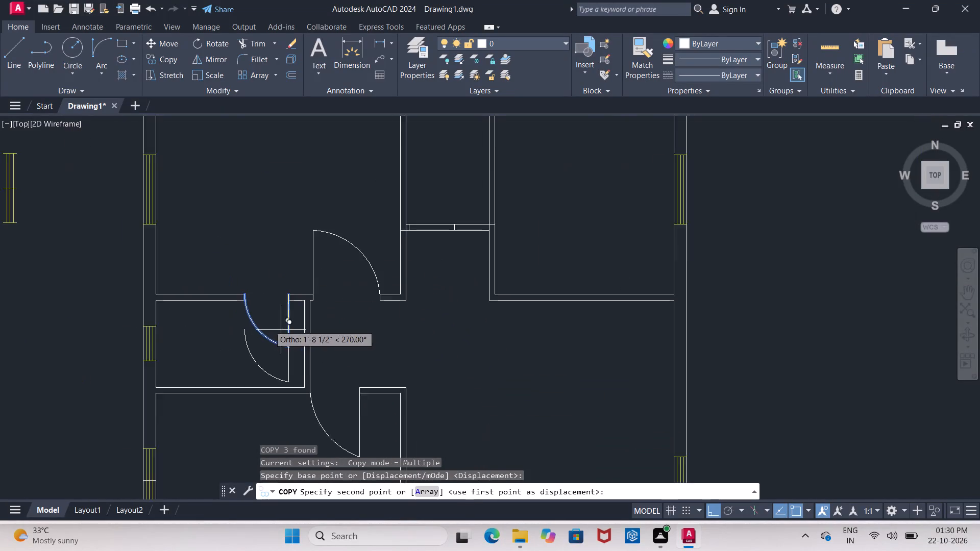
pyautogui.click(730, 512)
pyautogui.click(464, 253)
pyautogui.press('Escape')
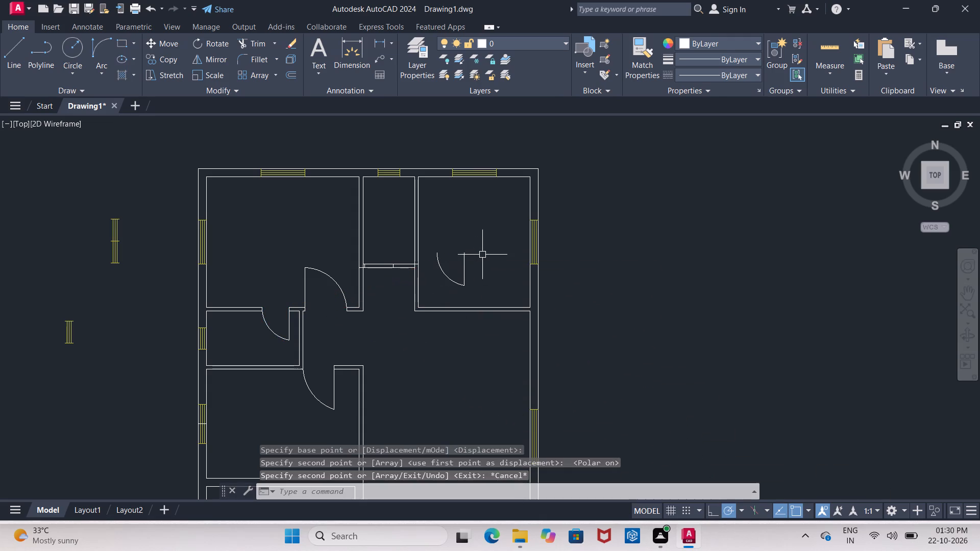
# Rotate the copied door 180° about its leaf's north end, with Ortho turned on.
pyautogui.click(709, 508)
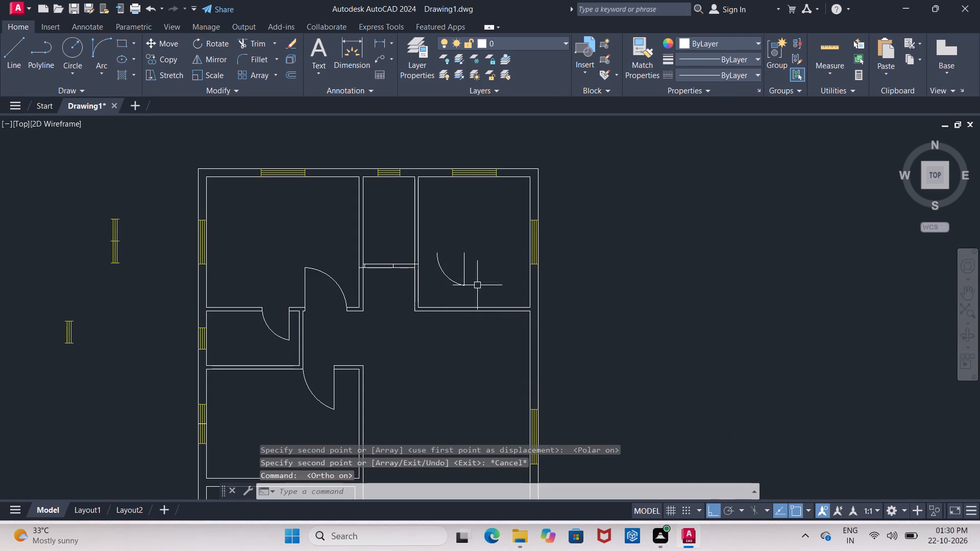
pyautogui.click(427, 239)
pyautogui.click(480, 307)
pyautogui.press('r')
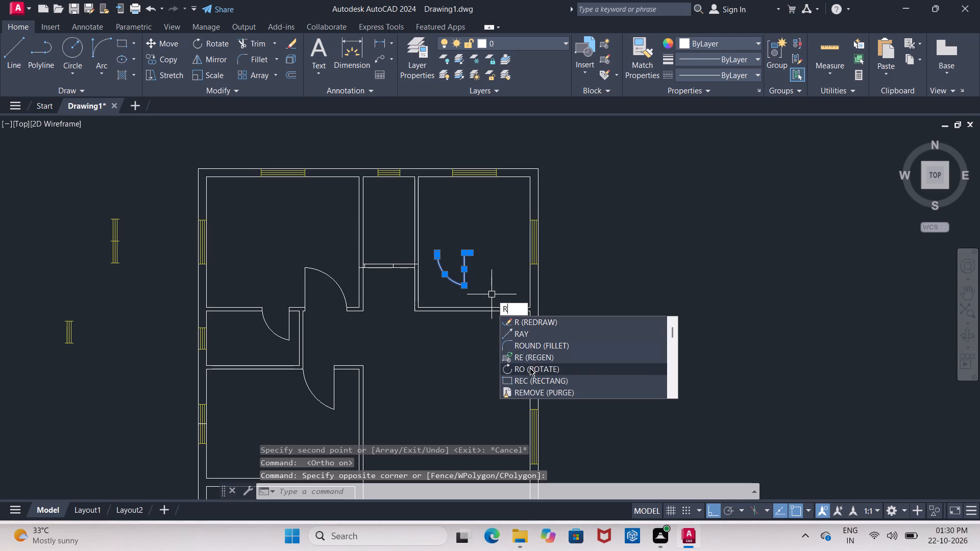
pyautogui.click(530, 368)
pyautogui.click(462, 252)
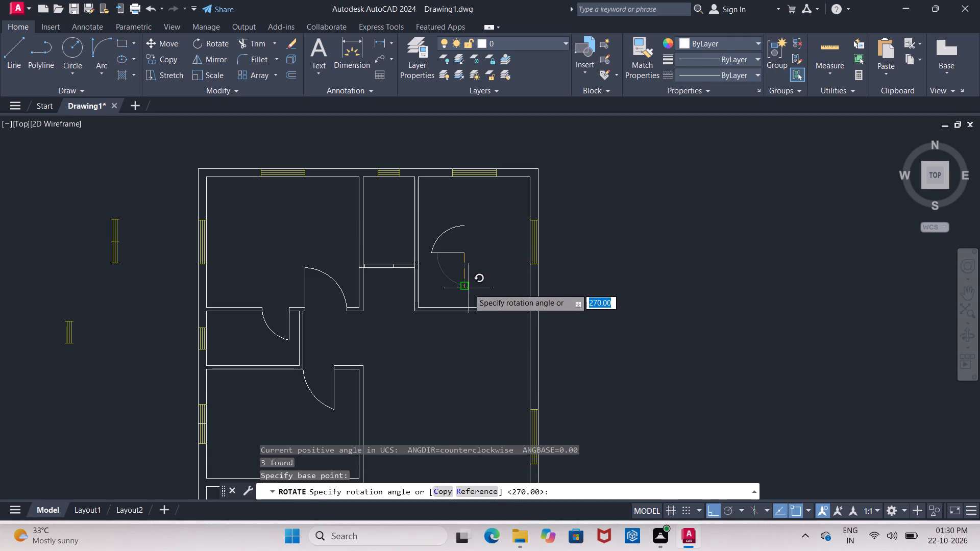
pyautogui.click(430, 282)
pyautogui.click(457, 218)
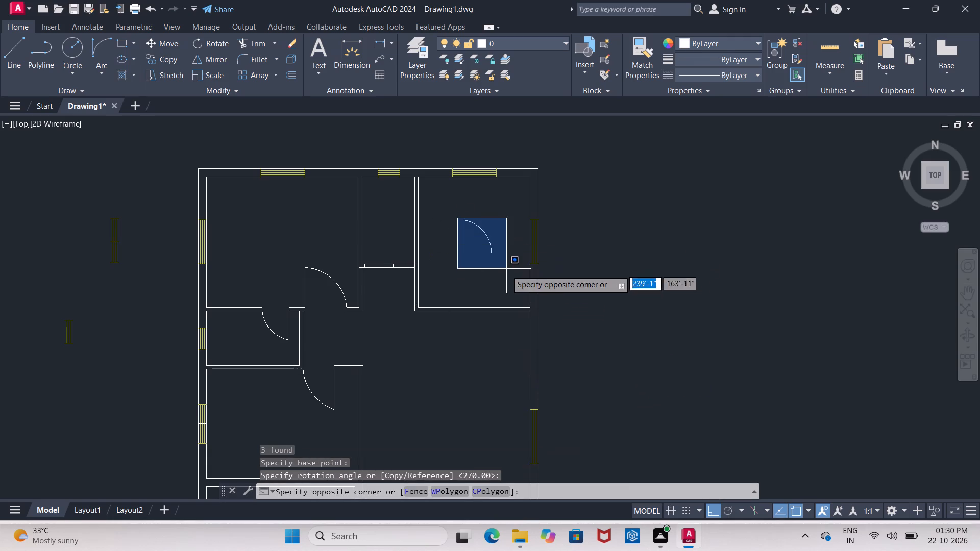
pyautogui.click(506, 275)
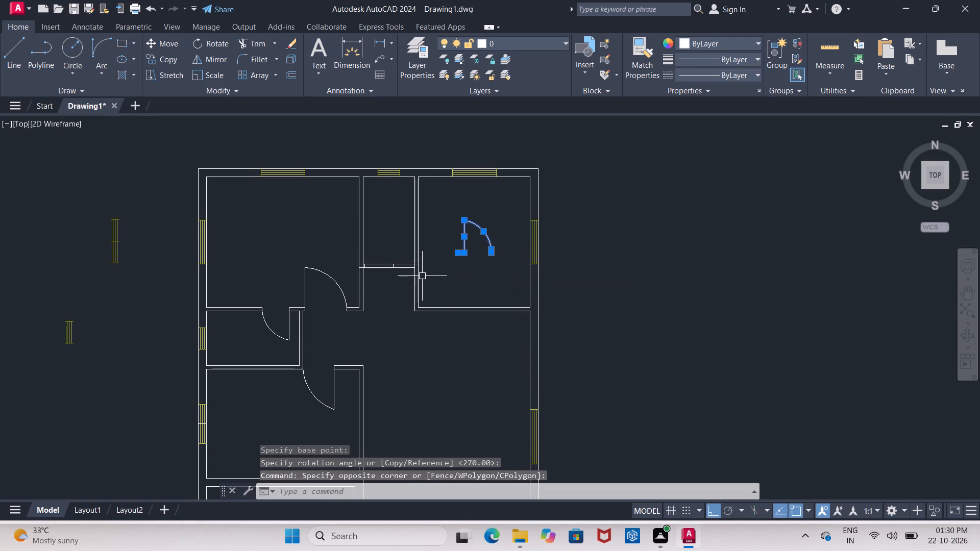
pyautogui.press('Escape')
# Trim the narrow north room's south wall lines between the two jambs to open the doorway.
pyautogui.scroll(4, 389, 255)
pyautogui.press('Escape')
pyautogui.write('tr')
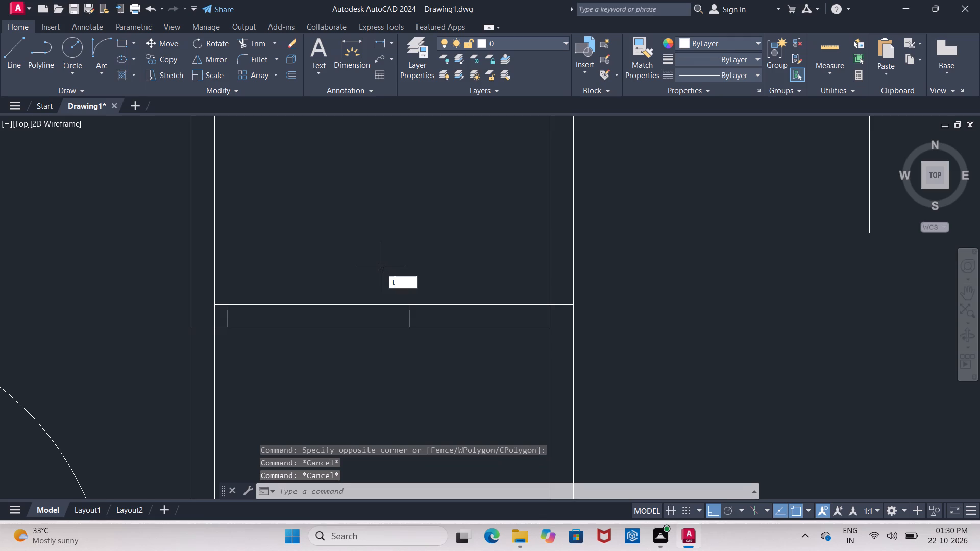
pyautogui.press('Return')
pyautogui.press('Return')
pyautogui.click(368, 272)
pyautogui.click(330, 357)
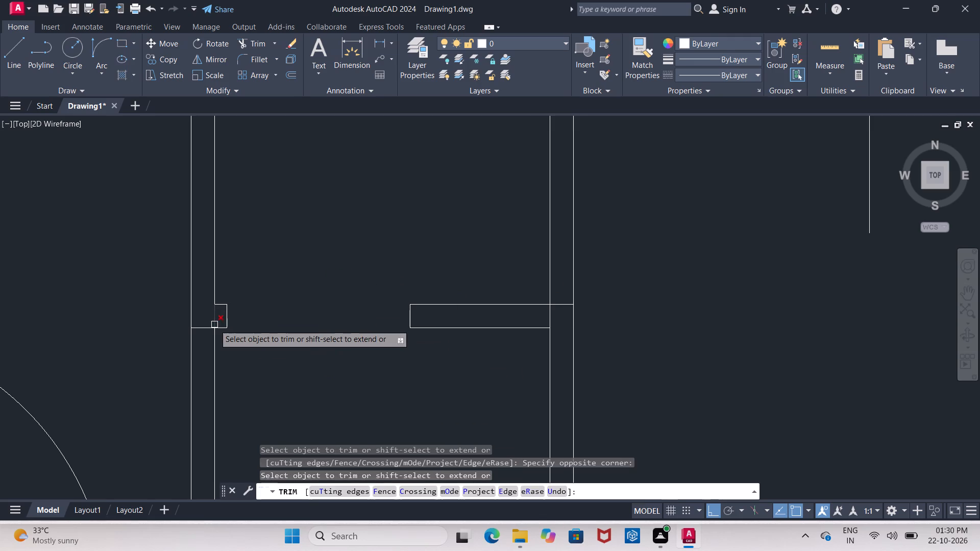
# Clean up the wall junction west of the doorway by trimming the crossing passage wall line and erasing the leftover short line.
pyautogui.click(214, 318)
pyautogui.click(203, 325)
pyautogui.click(204, 329)
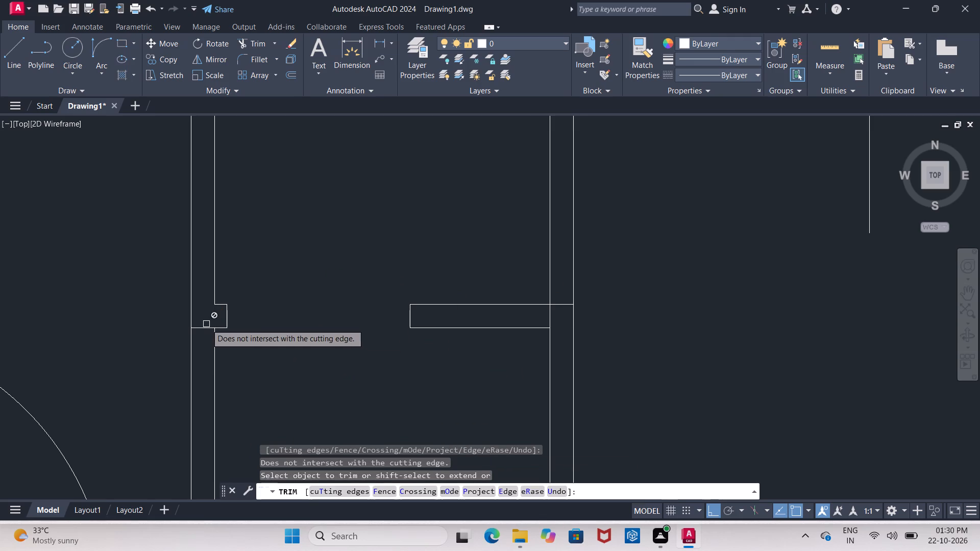
pyautogui.press('Escape')
pyautogui.click(202, 331)
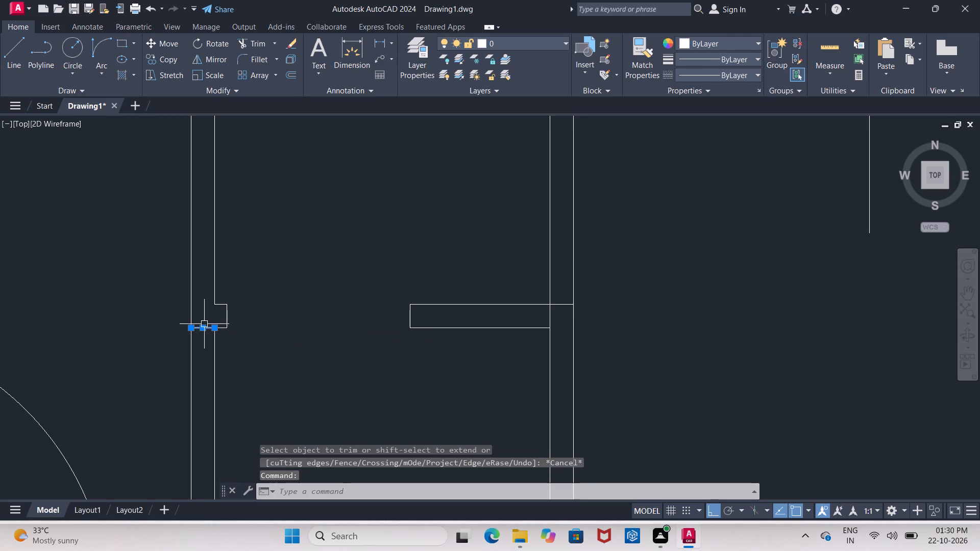
pyautogui.press('Delete')
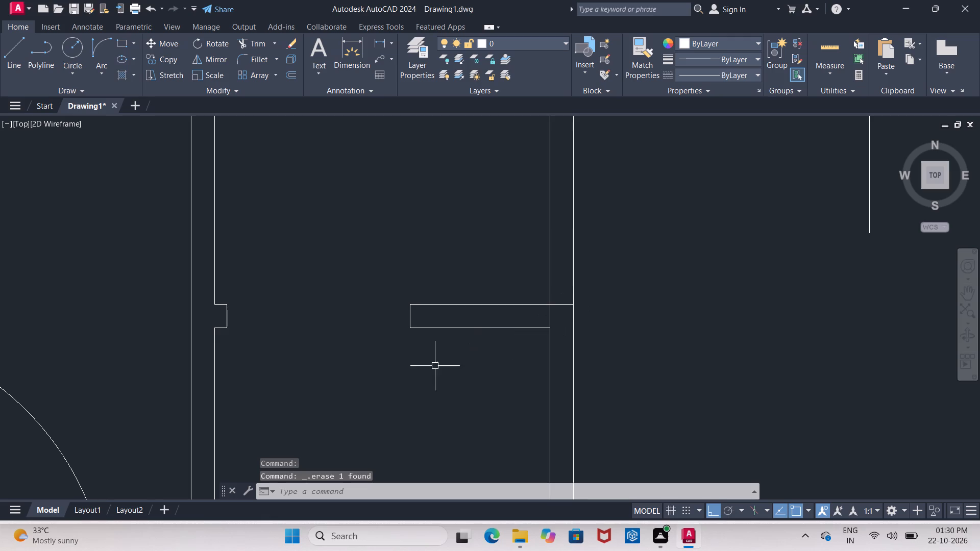
# Trim the crossing line segments at the east junction where the narrow north room's south wall meets the partition wall.
pyautogui.write('tr')
pyautogui.press('Return')
pyautogui.press('Return')
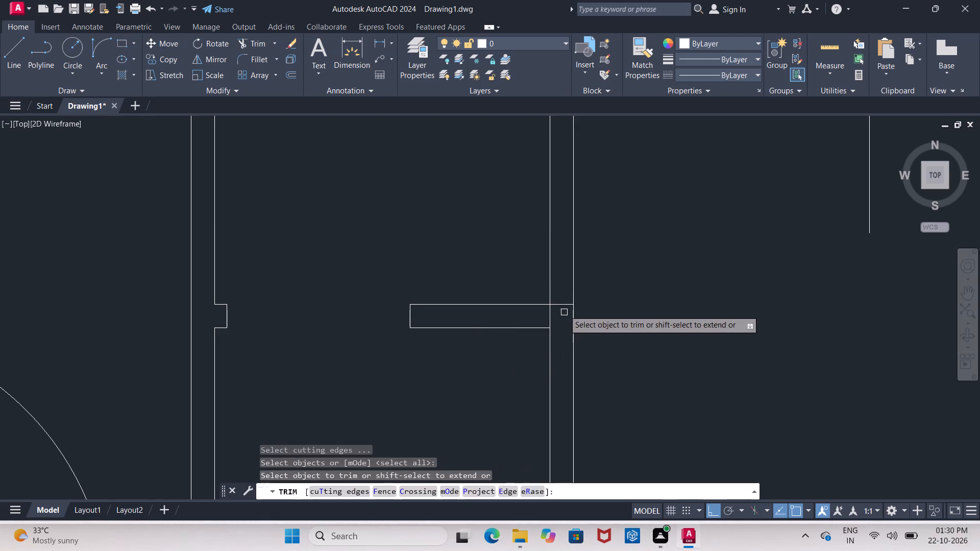
pyautogui.click(563, 304)
pyautogui.click(554, 317)
pyautogui.click(547, 317)
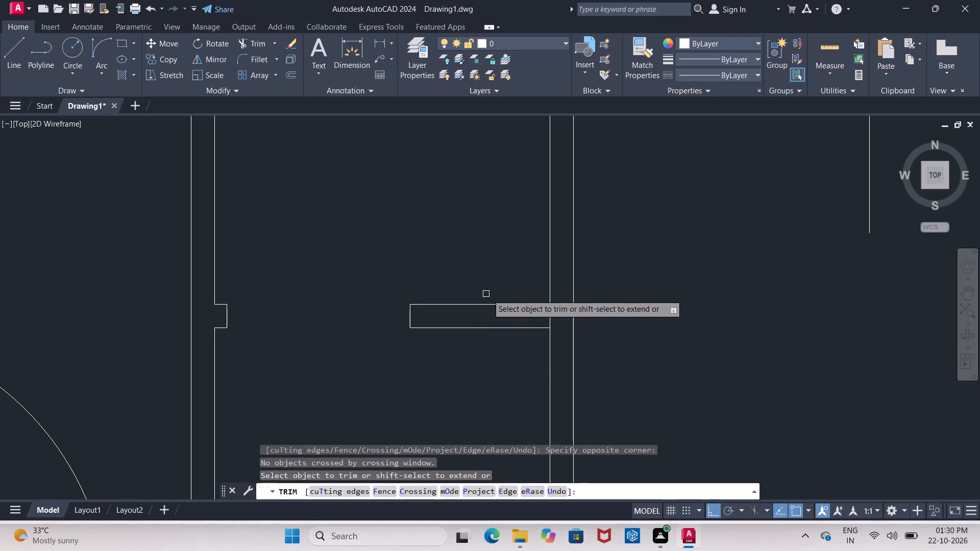
pyautogui.click(547, 316)
pyautogui.scroll(-2, 370, 257)
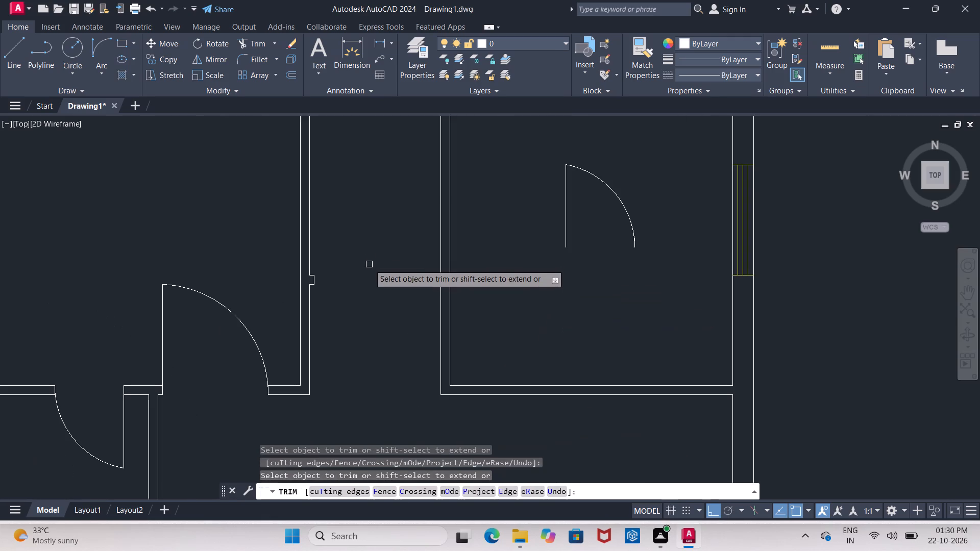
pyautogui.press('Escape')
# Move the rotated door from the northeast room to the narrow north room's doorway, placing its leaf's south end on the west jamb's south end.
pyautogui.click(535, 160)
pyautogui.click(667, 294)
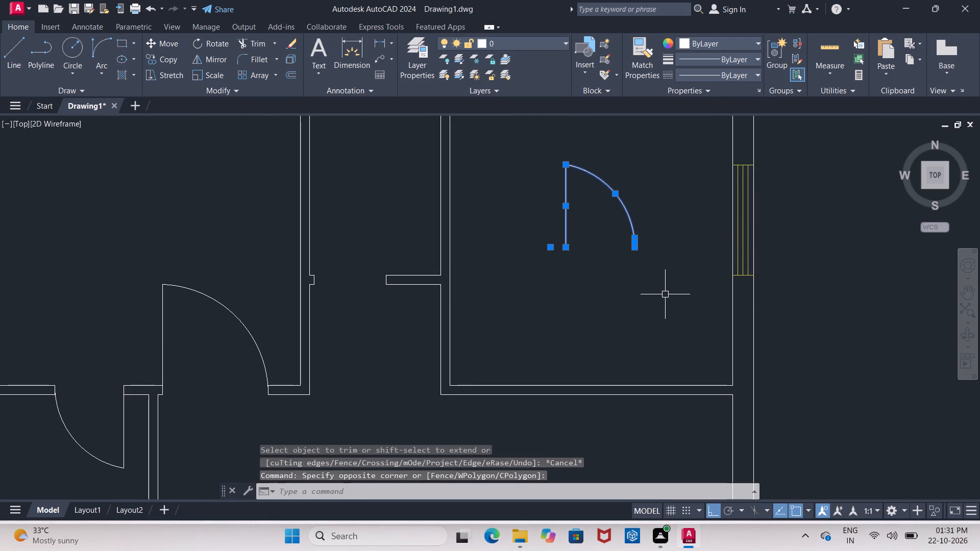
pyautogui.press('m')
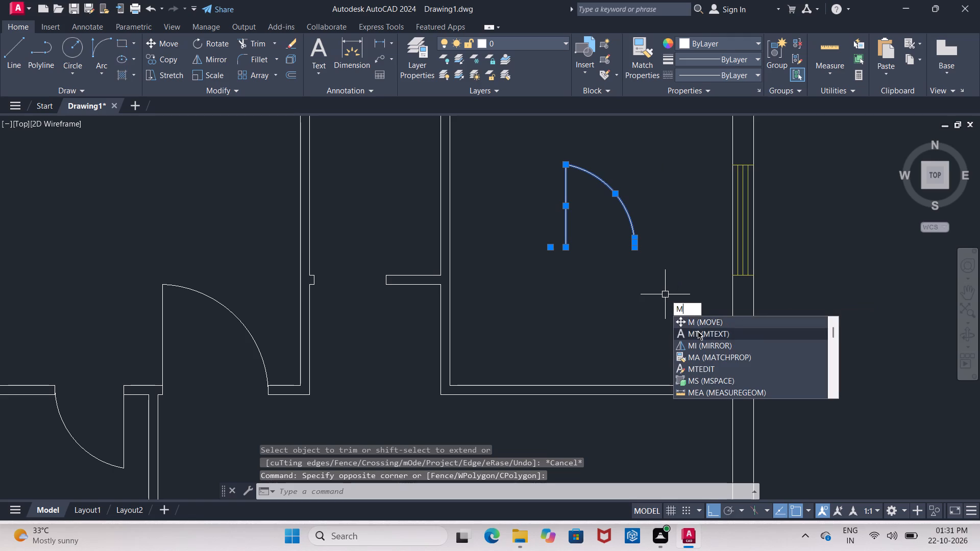
pyautogui.click(699, 323)
pyautogui.click(565, 250)
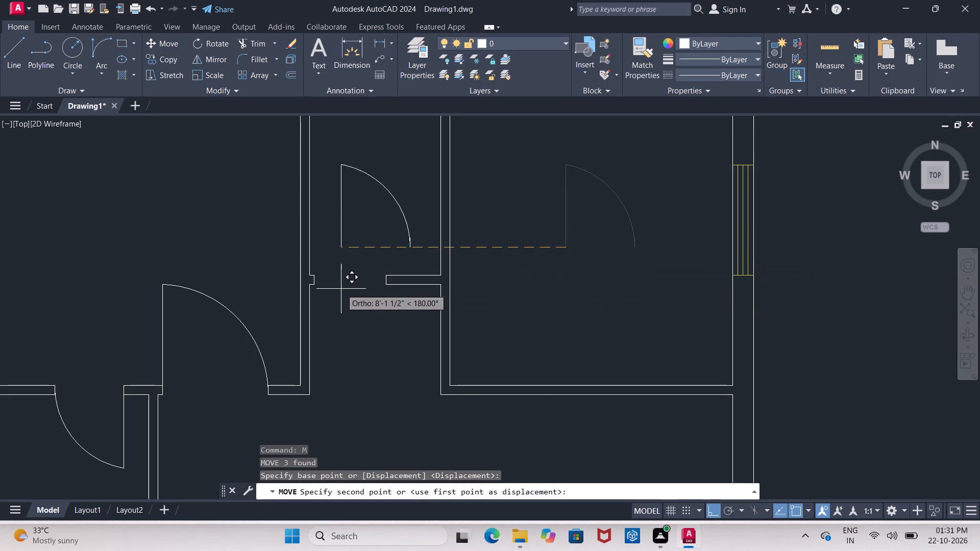
pyautogui.click(316, 286)
pyautogui.press('Escape')
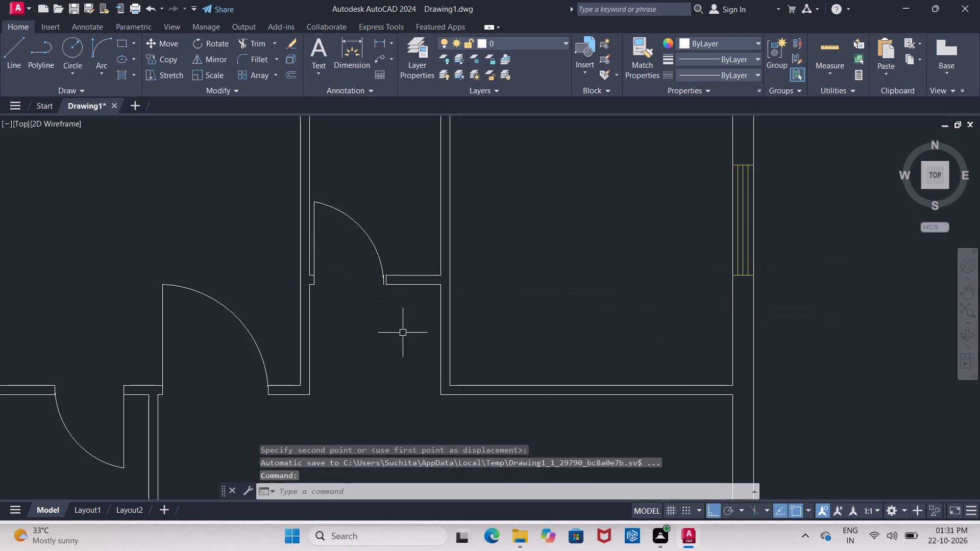
# Erase the extra copied jamb line at the south end of the narrow north room's door swing arc.
pyautogui.scroll(4, 396, 271)
pyautogui.scroll(-3, 401, 267)
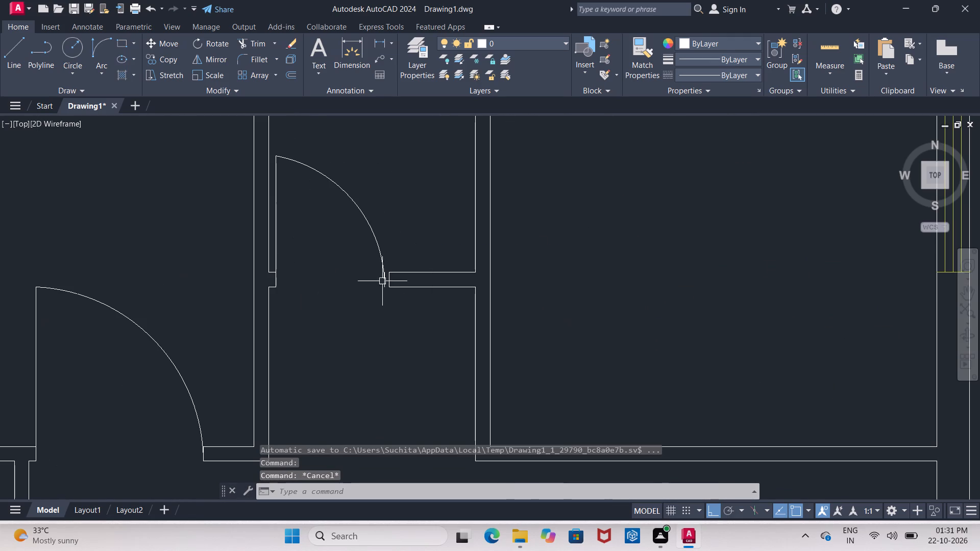
pyautogui.click(385, 288)
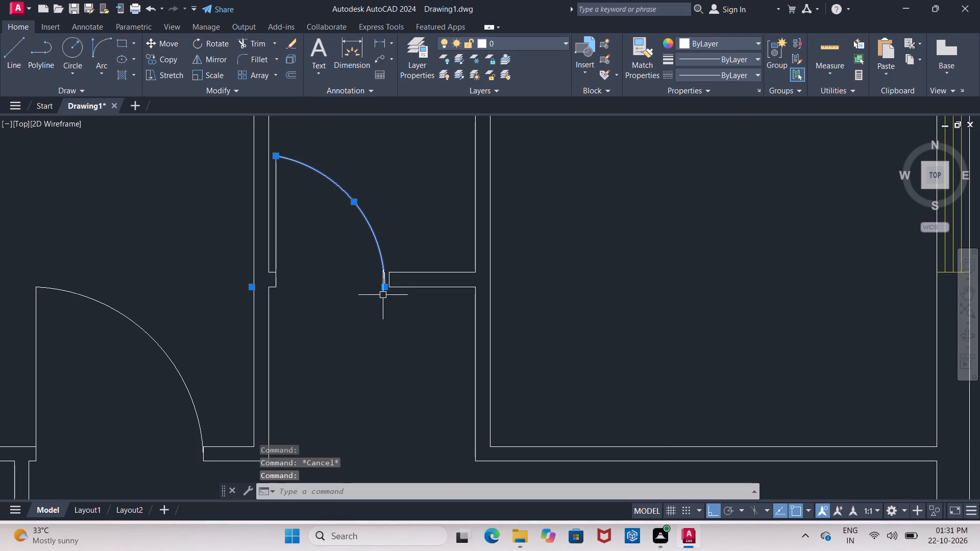
pyautogui.press('Escape')
pyautogui.scroll(5, 386, 279)
pyautogui.click(345, 221)
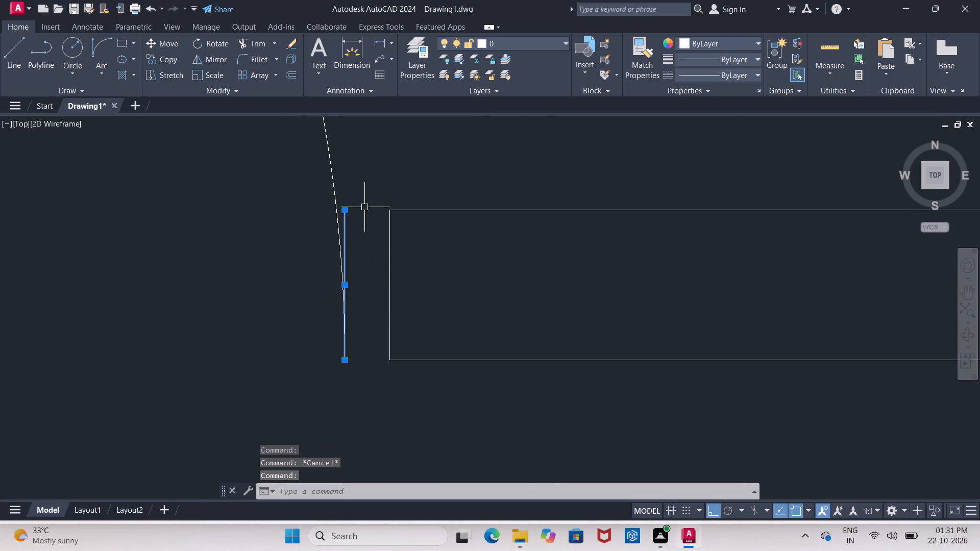
pyautogui.press('Delete')
# Measure the distance from the doorway's west jamb to the swing arc's south end with a temporary dimension.
pyautogui.scroll(-5, 373, 203)
pyautogui.scroll(2, 279, 234)
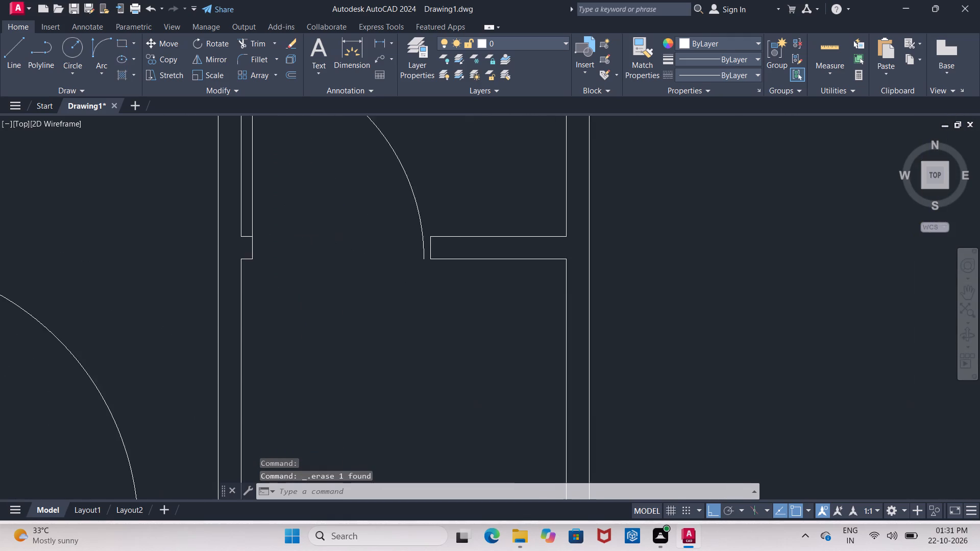
pyautogui.scroll(-3, 281, 239)
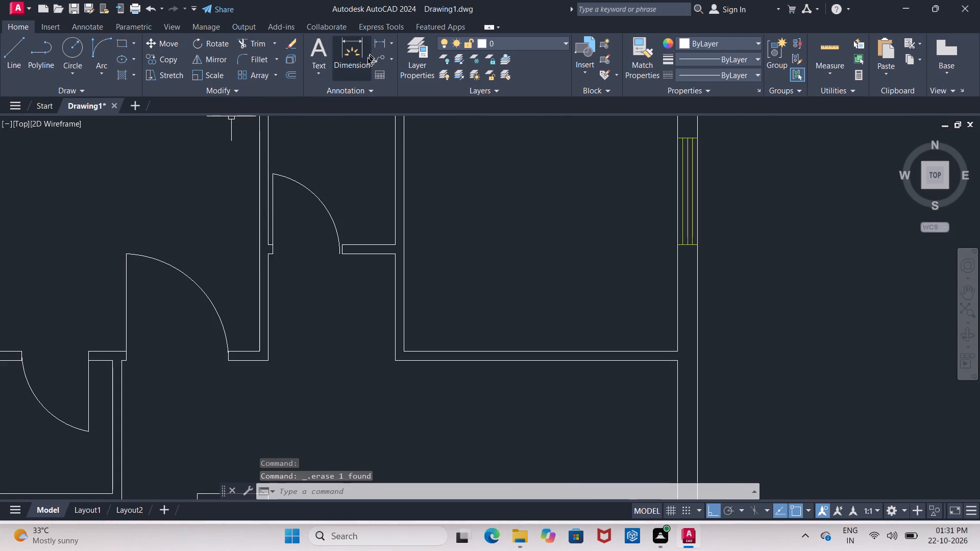
pyautogui.click(357, 67)
pyautogui.click(274, 255)
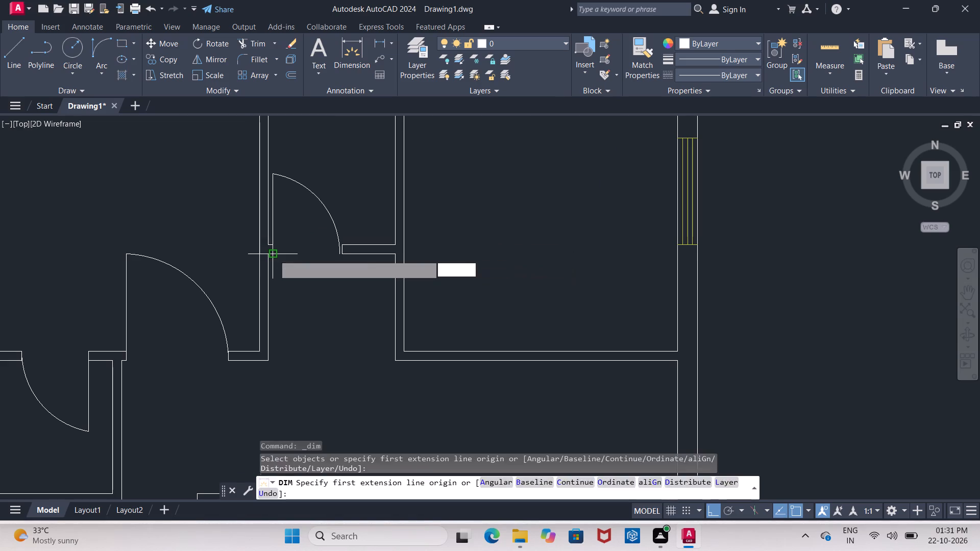
pyautogui.scroll(3, 332, 251)
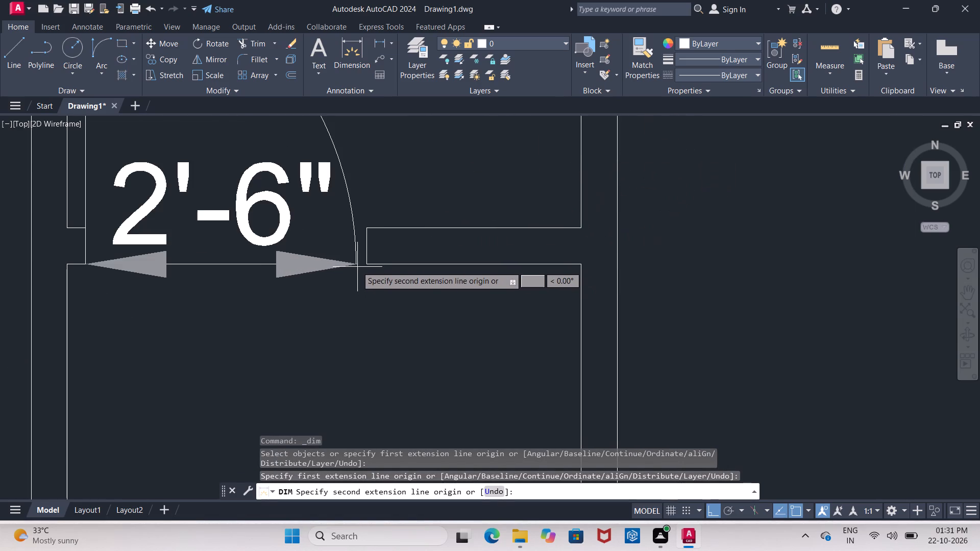
pyautogui.click(357, 262)
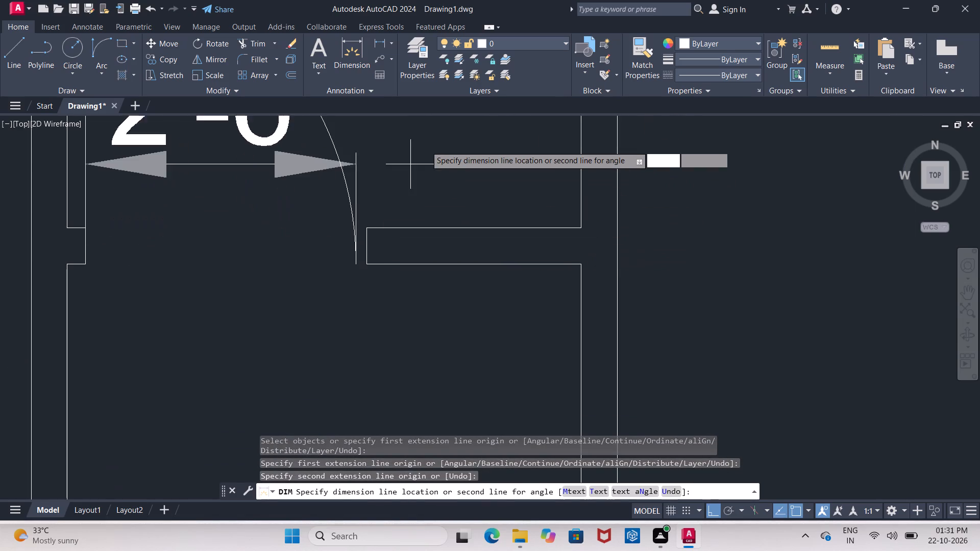
pyautogui.press('Escape')
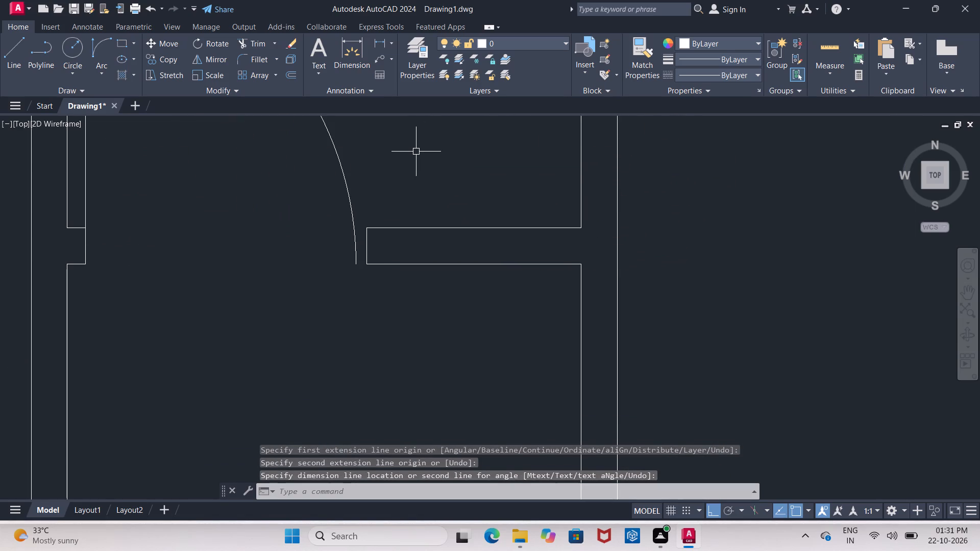
# Measure the gap between the swing arc's south end and the doorway's east jamb with a temporary dimension.
pyautogui.scroll(1, 358, 224)
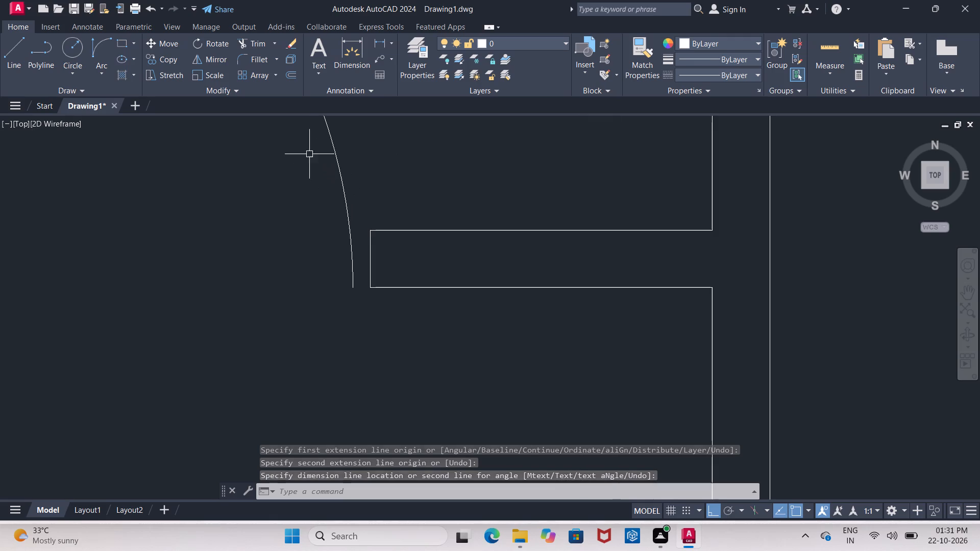
pyautogui.scroll(2, 303, 162)
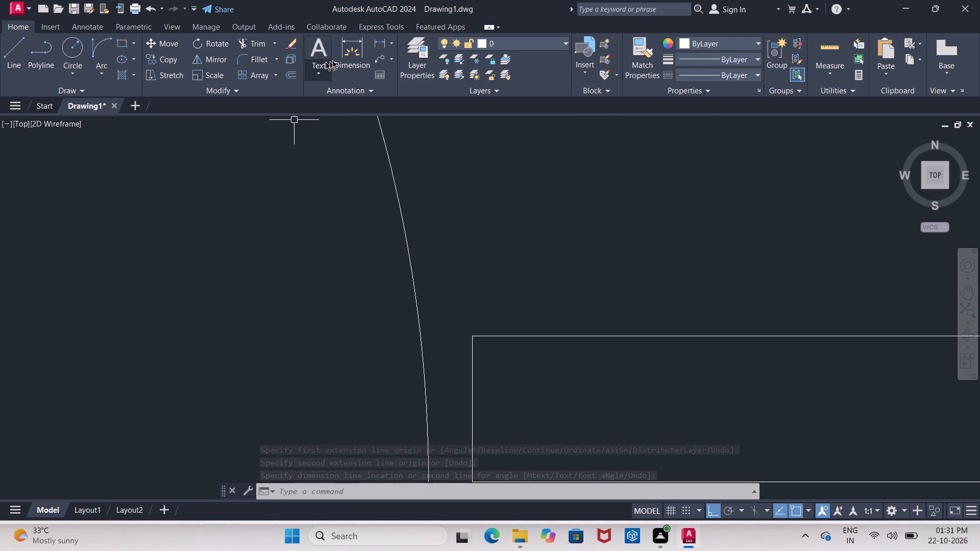
pyautogui.click(344, 58)
pyautogui.scroll(-3, 265, 70)
pyautogui.scroll(-3, 294, 173)
pyautogui.scroll(2, 348, 266)
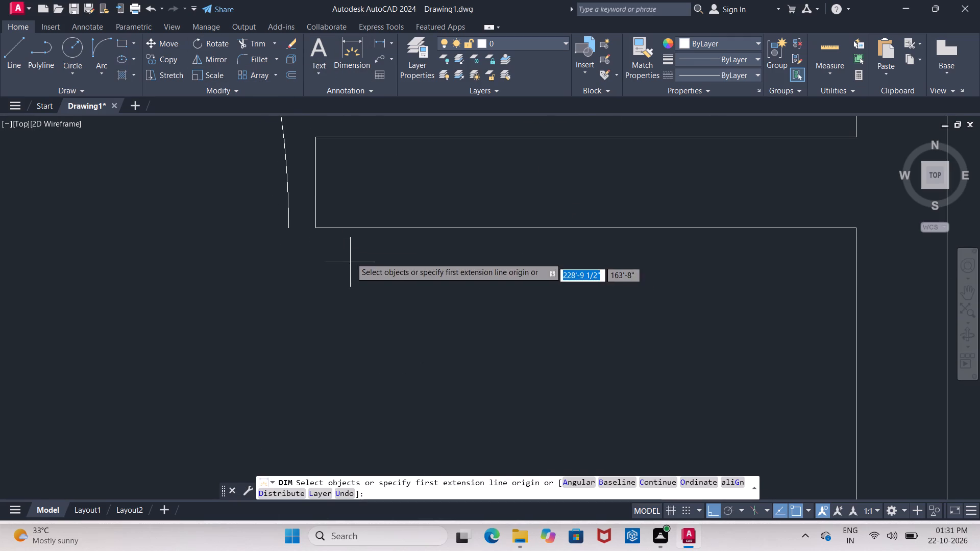
pyautogui.click(289, 228)
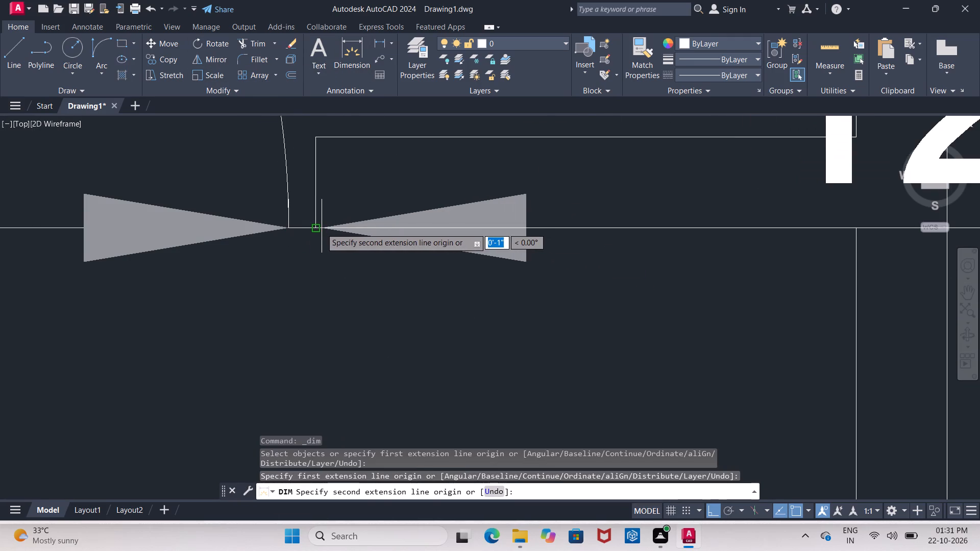
pyautogui.click(321, 228)
pyautogui.scroll(-3, 310, 238)
pyautogui.press('Escape')
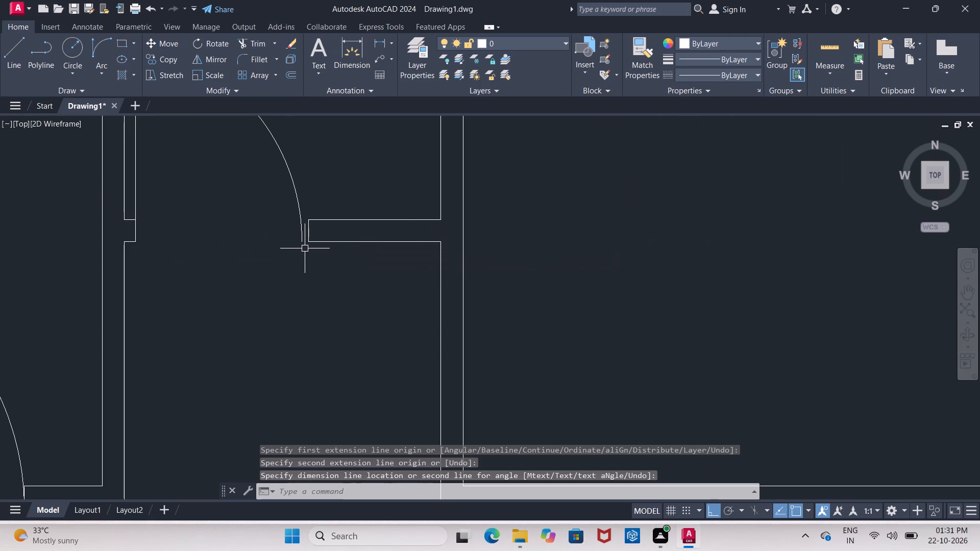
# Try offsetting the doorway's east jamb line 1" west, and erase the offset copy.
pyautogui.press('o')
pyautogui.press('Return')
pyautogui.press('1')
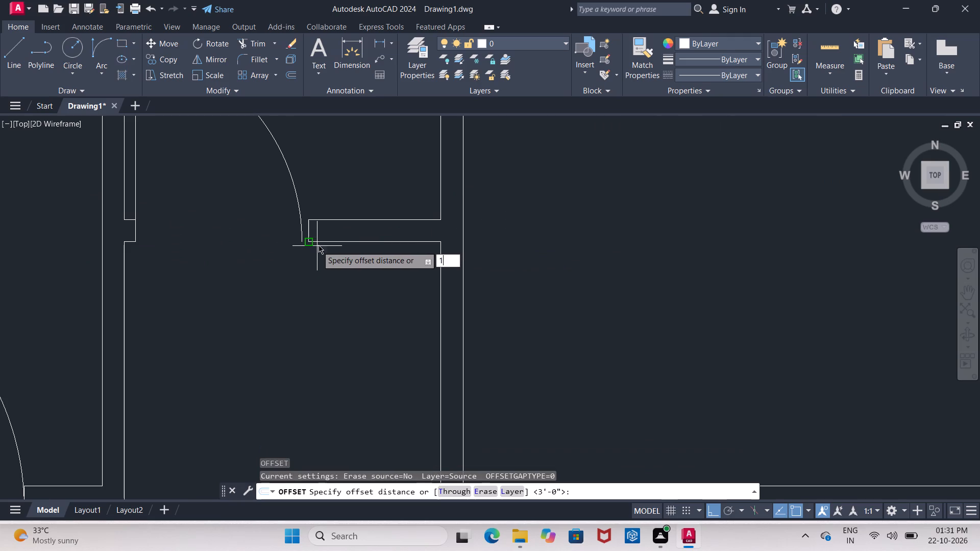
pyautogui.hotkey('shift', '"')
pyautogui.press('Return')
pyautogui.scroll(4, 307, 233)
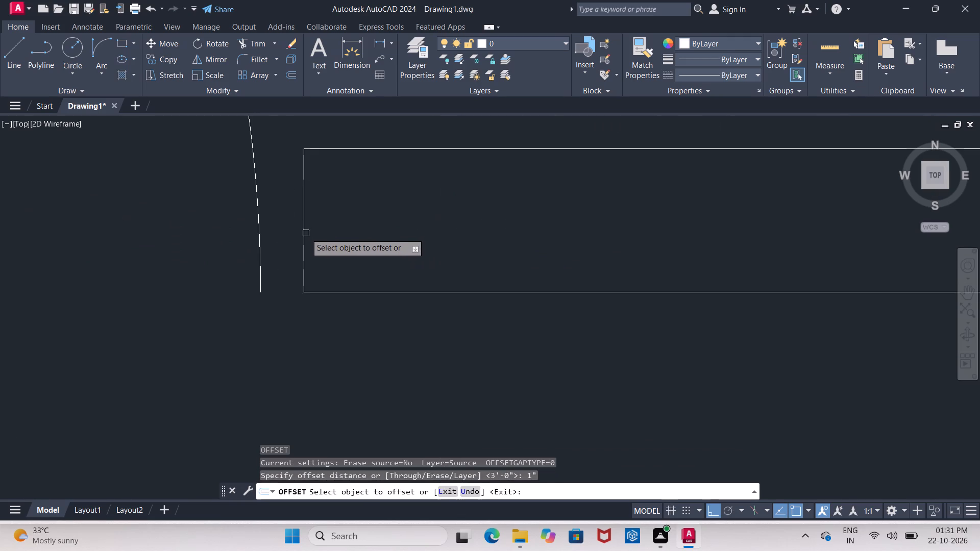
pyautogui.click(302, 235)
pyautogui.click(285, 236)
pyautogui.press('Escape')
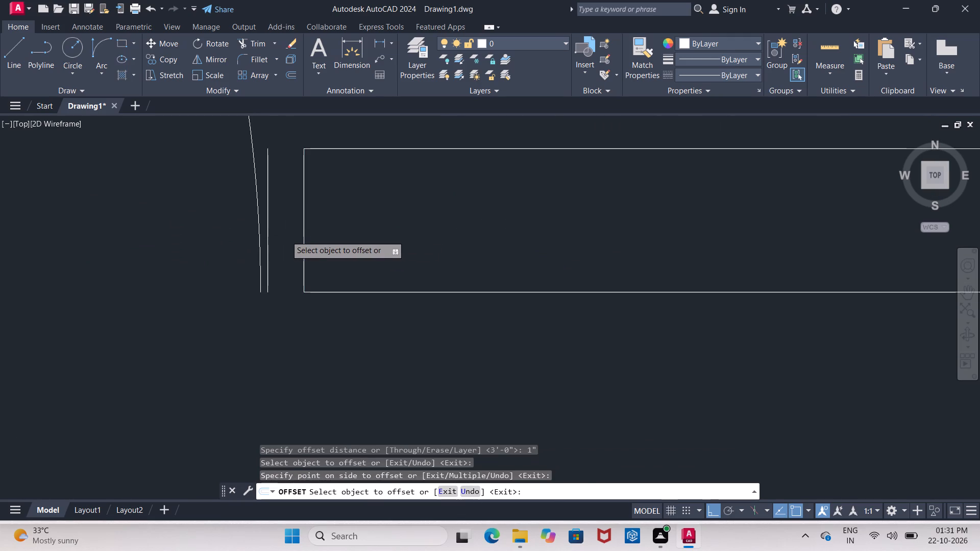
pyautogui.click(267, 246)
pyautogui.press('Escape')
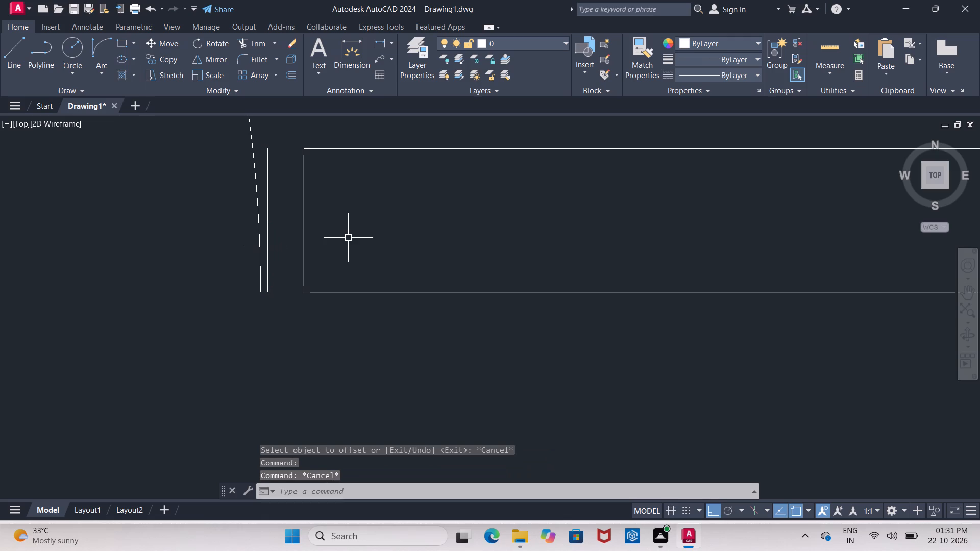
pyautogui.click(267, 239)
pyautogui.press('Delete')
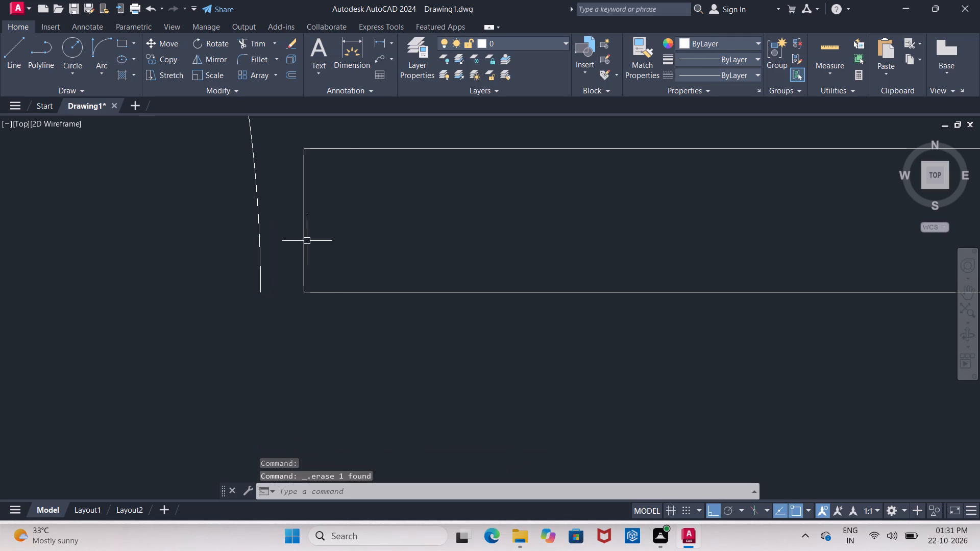
# Erase the east jamb line of the narrow north room's doorway.
pyautogui.click(302, 245)
pyautogui.press('Delete')
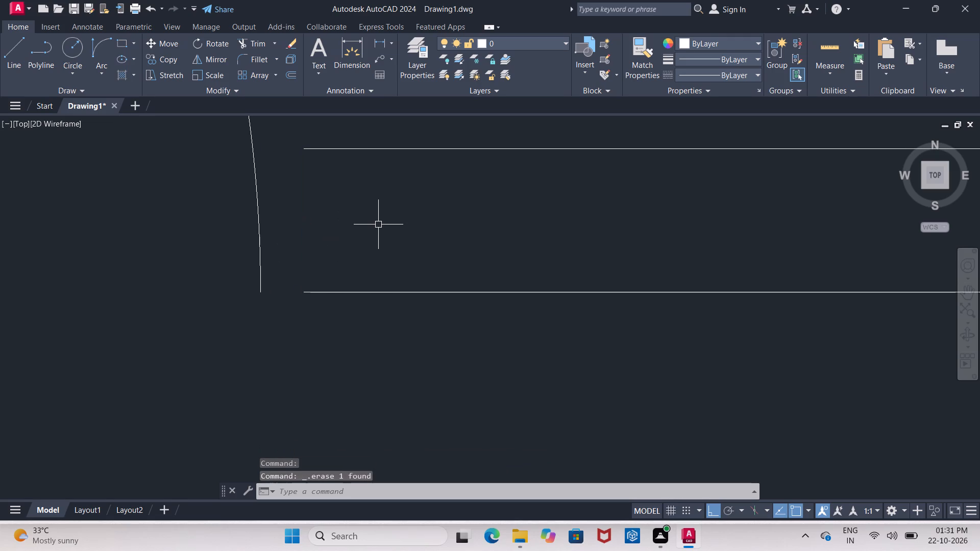
# Extend both wall lines east of the narrow north room's doorway west to the door swing.
pyautogui.write('ex')
pyautogui.press('Return')
pyautogui.press('Return')
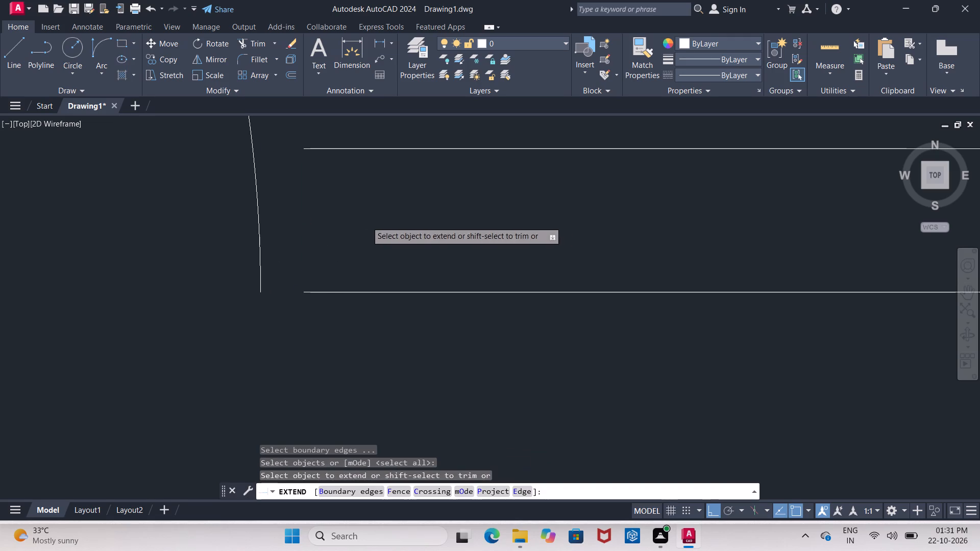
pyautogui.scroll(-4, 370, 238)
pyautogui.click(381, 227)
pyautogui.click(375, 249)
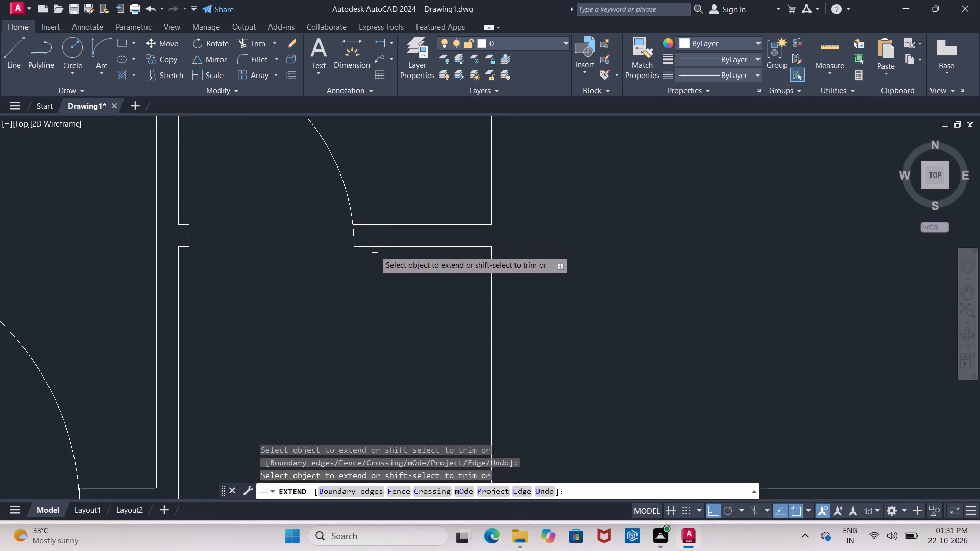
pyautogui.press('Escape')
# Draw a short line closing the east end of the northeast room's south wall, flush with the outer wall's inner face.
pyautogui.scroll(-5, 365, 269)
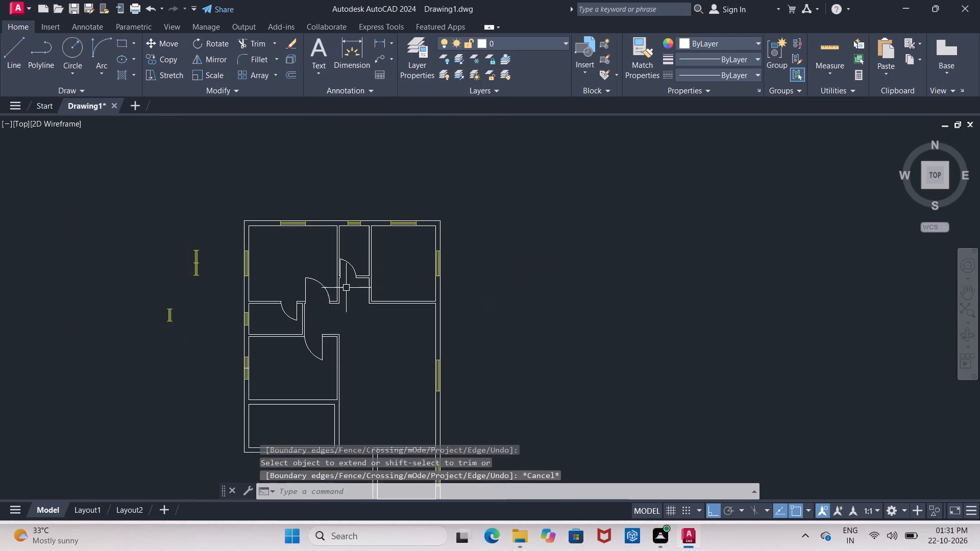
pyautogui.scroll(5, 346, 288)
pyautogui.scroll(-3, 355, 271)
pyautogui.press('Escape')
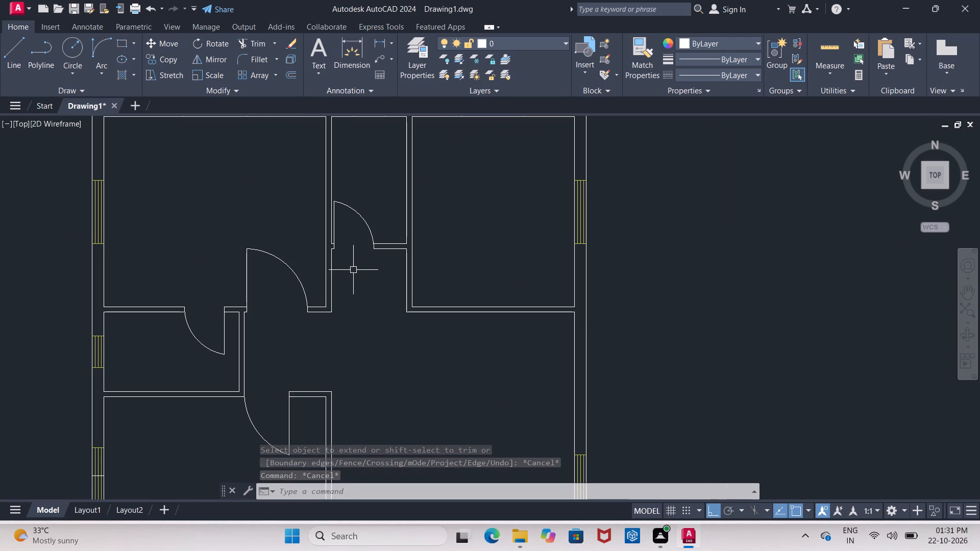
pyautogui.scroll(-1, 340, 272)
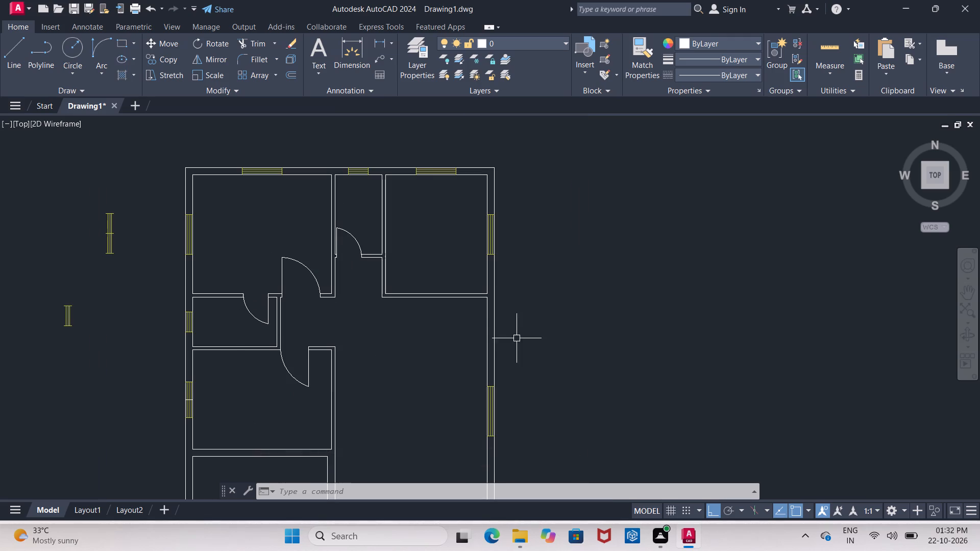
pyautogui.scroll(4, 502, 317)
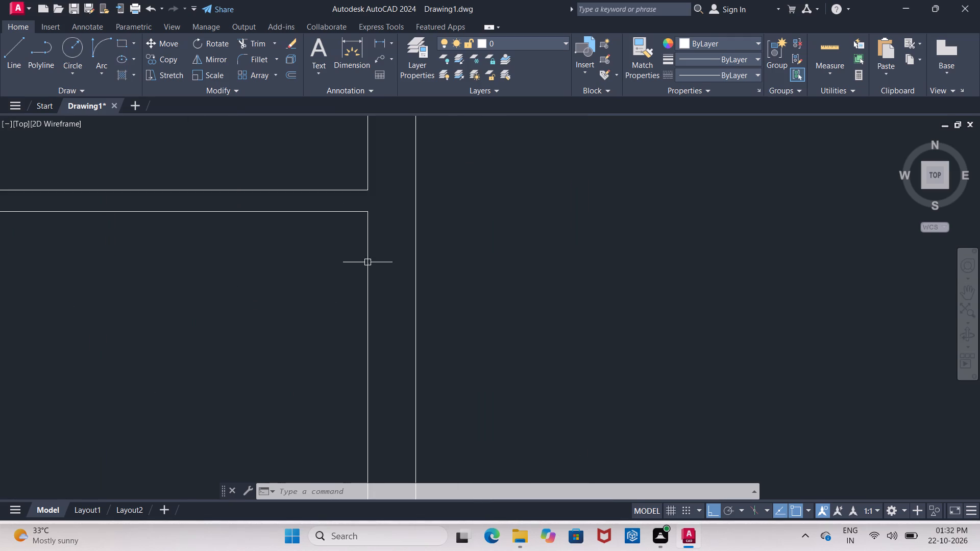
pyautogui.scroll(-1, 368, 279)
pyautogui.scroll(2, 359, 218)
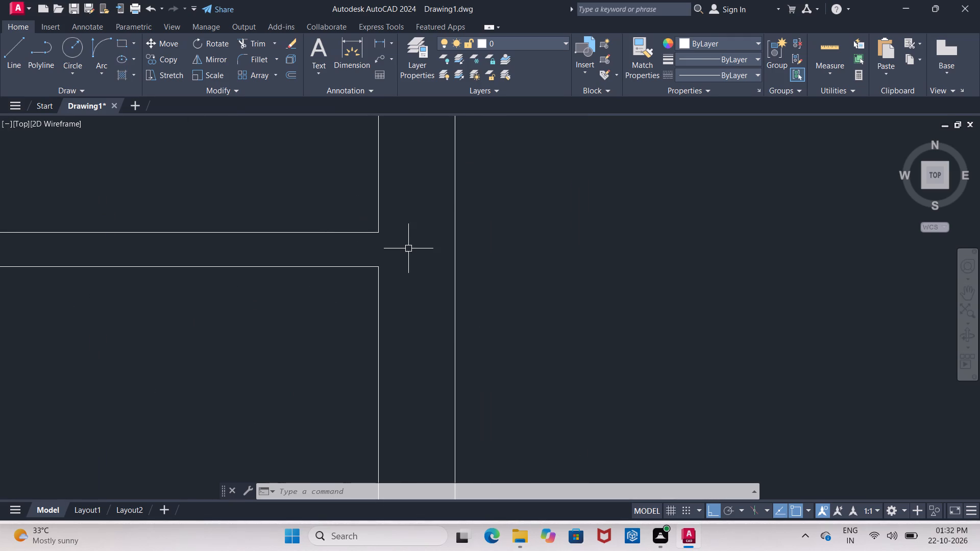
pyautogui.press('l')
pyautogui.press('Return')
pyautogui.click(380, 266)
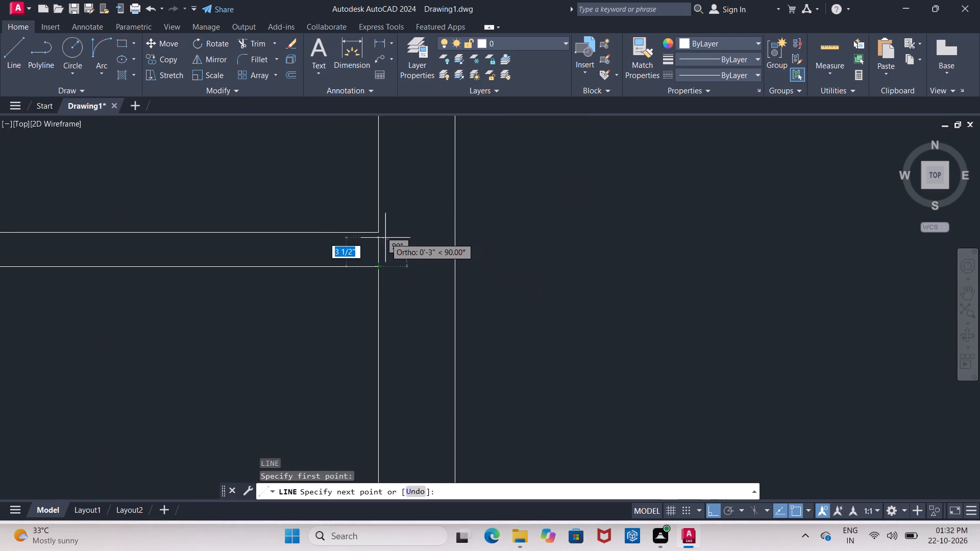
pyautogui.click(377, 233)
pyautogui.press('Return')
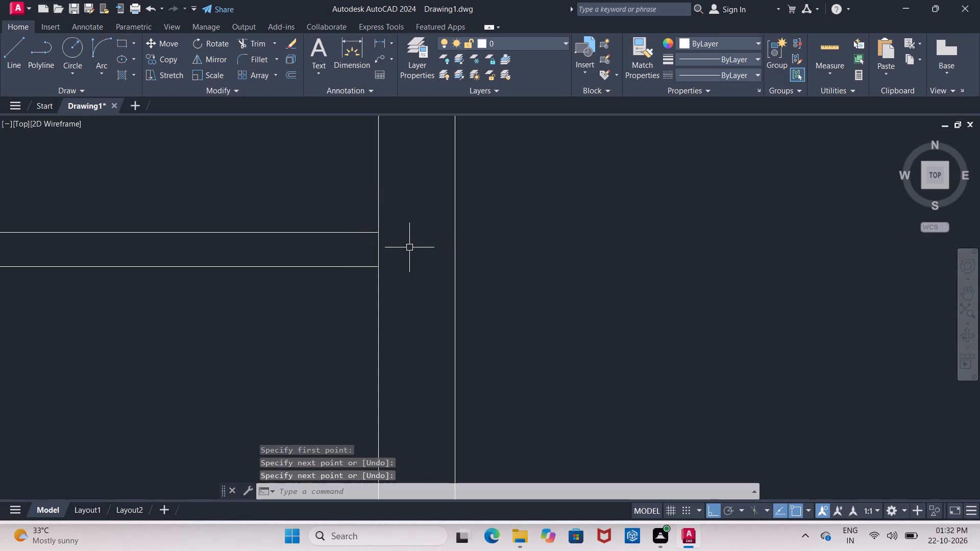
# Offset the short closing line 2" west as a door jamb and erase the original line.
pyautogui.press('o')
pyautogui.press('Return')
pyautogui.press('2')
pyautogui.hotkey('shift', '"')
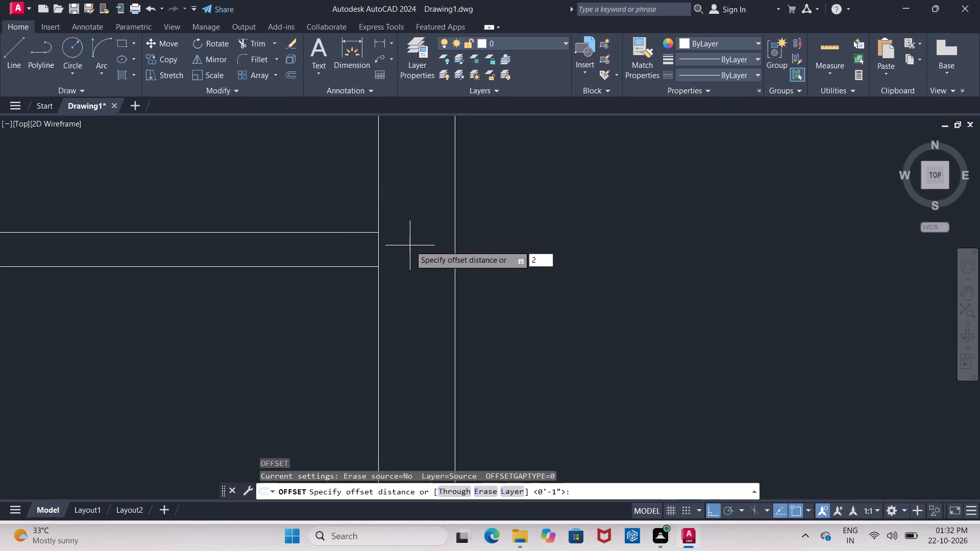
pyautogui.press('Return')
pyautogui.click(379, 248)
pyautogui.click(327, 245)
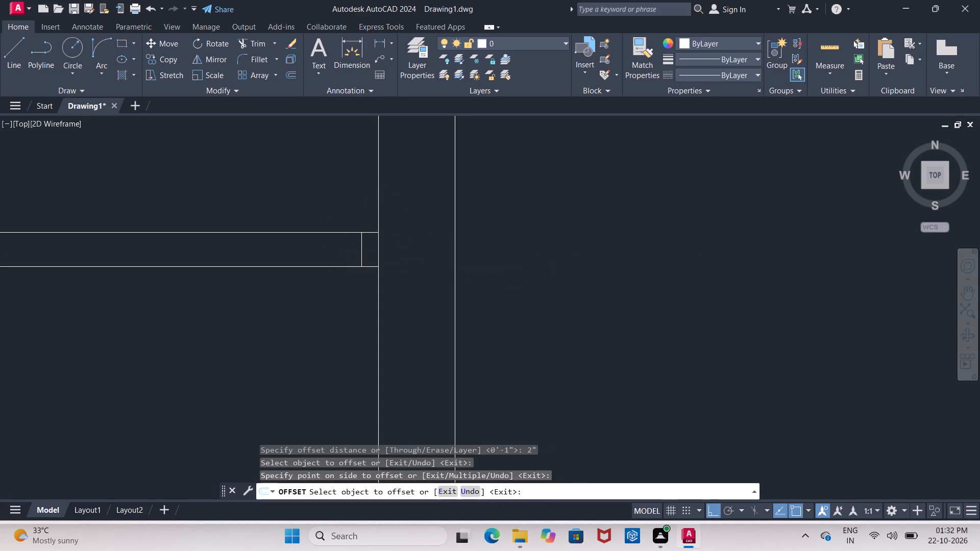
pyautogui.press('Escape')
pyautogui.click(379, 247)
pyautogui.press('Delete')
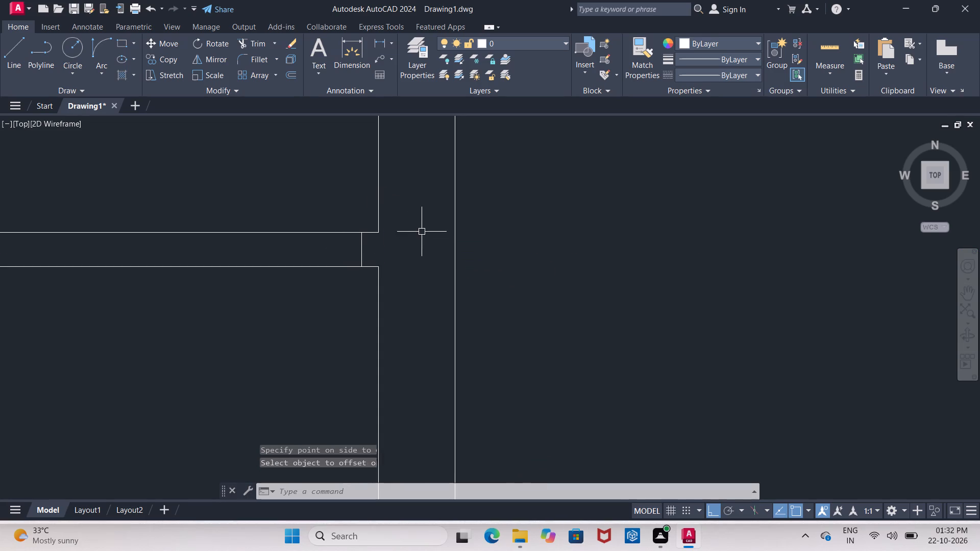
# Copy the northwest room's door swing straight east onto the northeast room's south wall.
pyautogui.scroll(-6, 424, 231)
pyautogui.scroll(2, 367, 252)
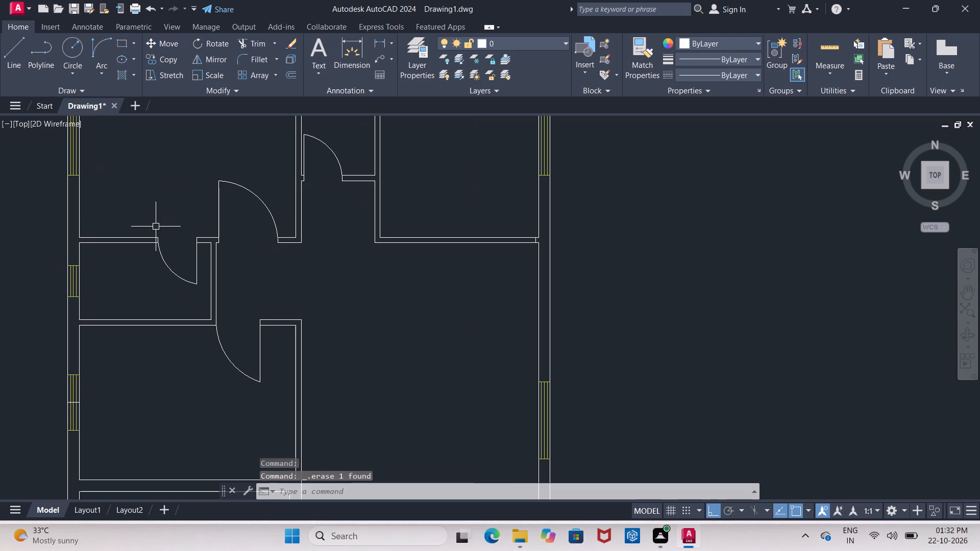
pyautogui.click(206, 173)
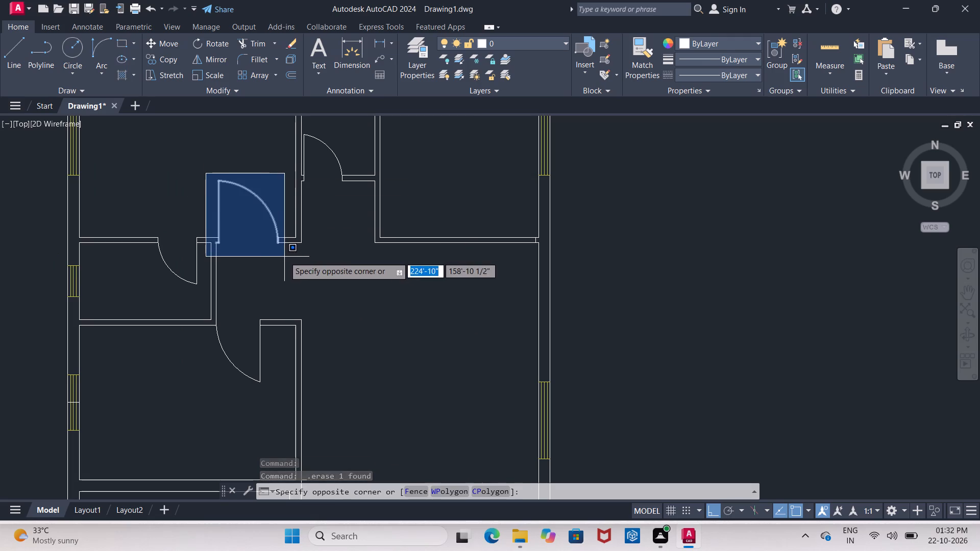
pyautogui.click(284, 257)
pyautogui.press('c')
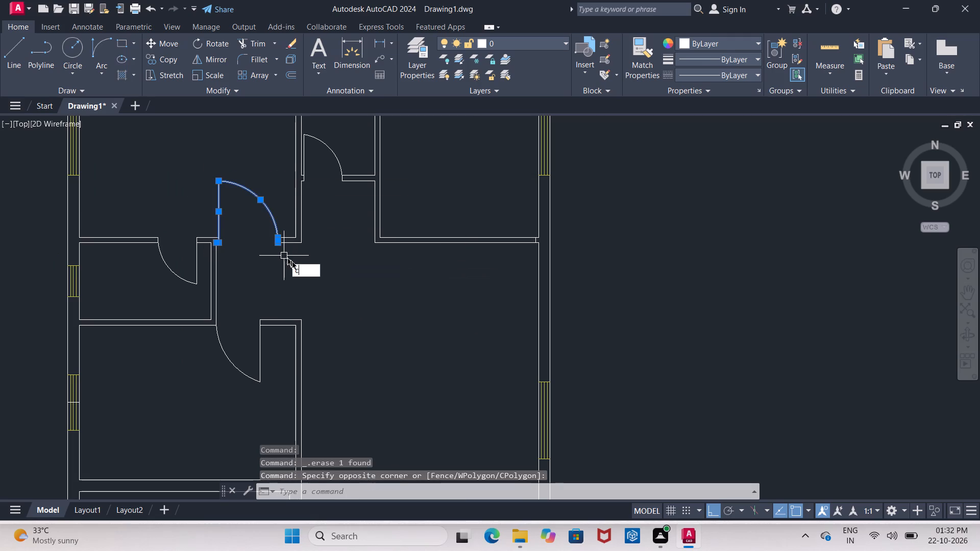
pyautogui.click(317, 319)
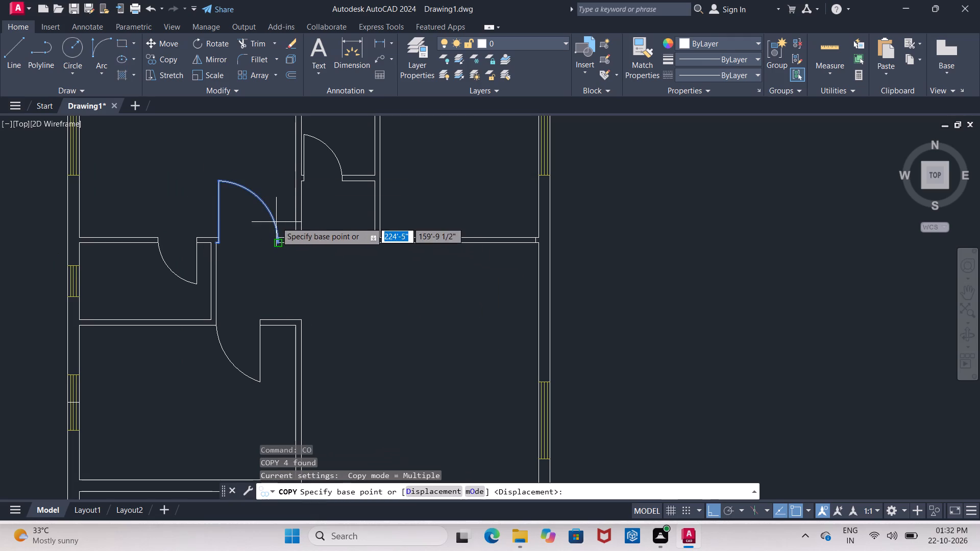
pyautogui.click(275, 227)
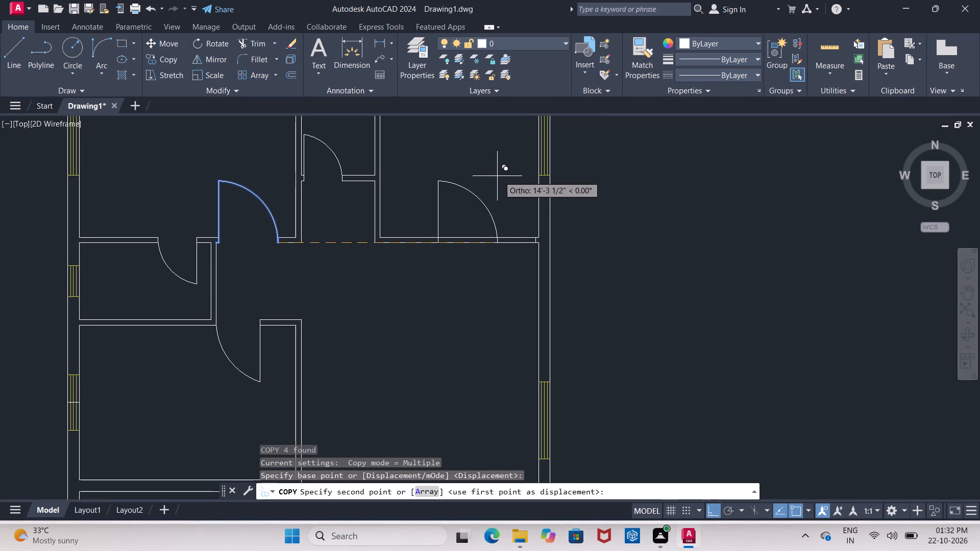
pyautogui.click(469, 177)
pyautogui.scroll(-1, 487, 219)
pyautogui.press('Escape')
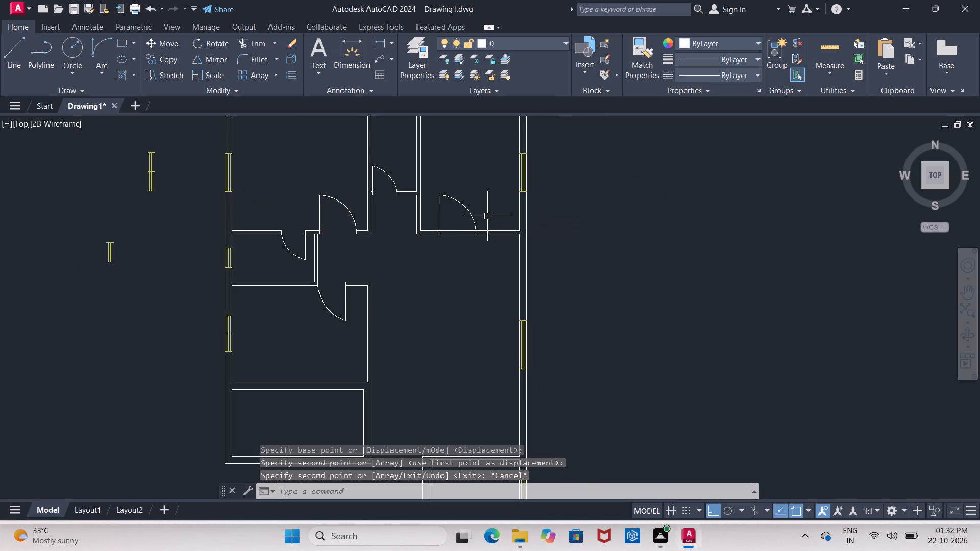
# Rotate the copied door swing 180° about the south end of its arc.
pyautogui.scroll(-1, 480, 223)
pyautogui.scroll(3, 513, 215)
pyautogui.click(254, 165)
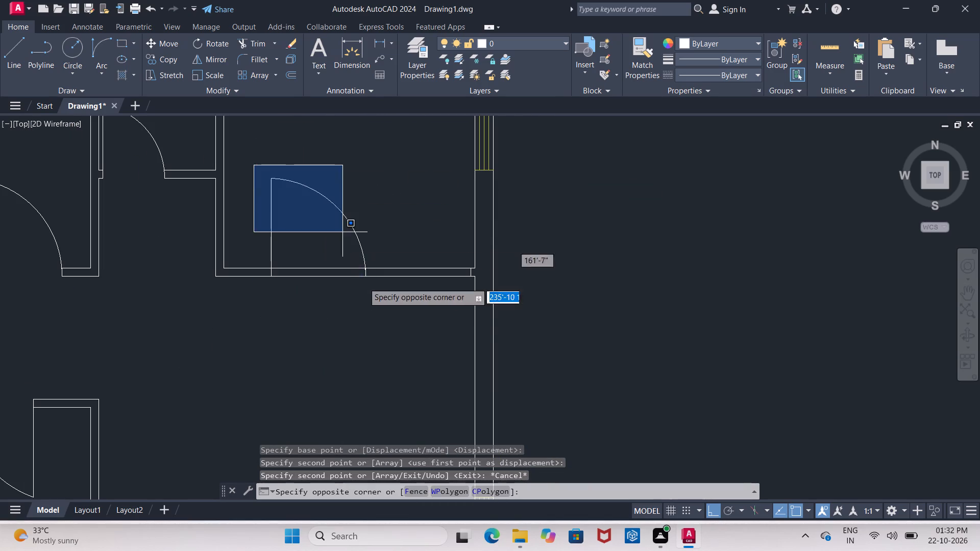
pyautogui.click(385, 314)
pyautogui.press('r')
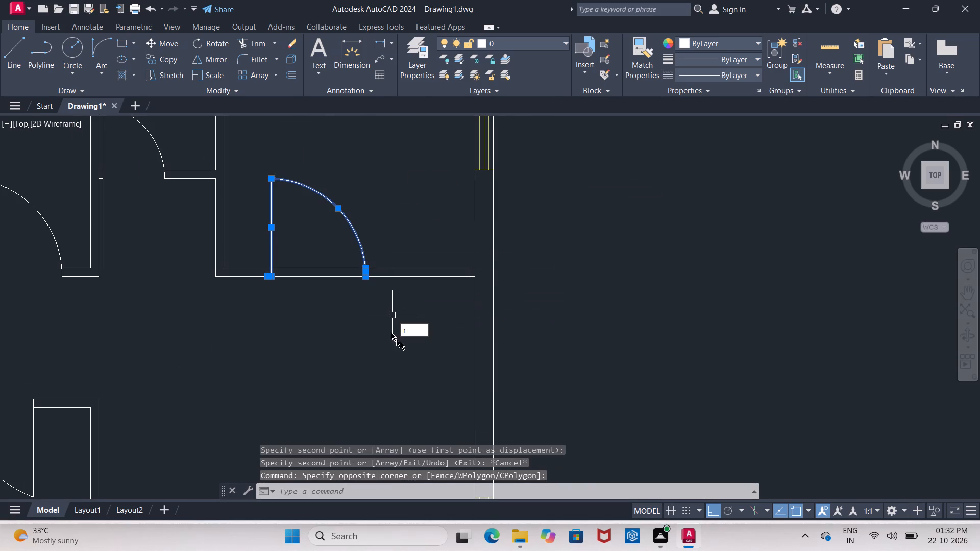
pyautogui.click(436, 382)
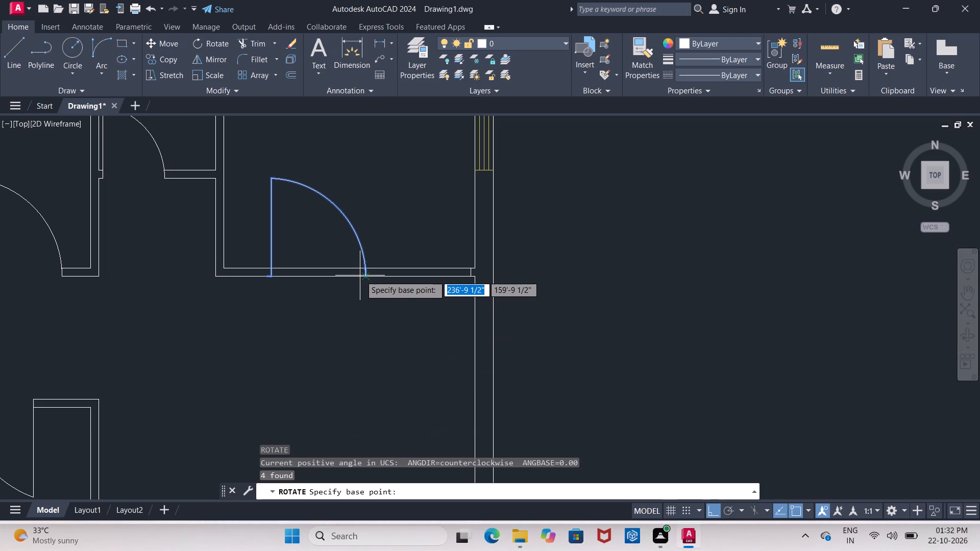
pyautogui.click(364, 276)
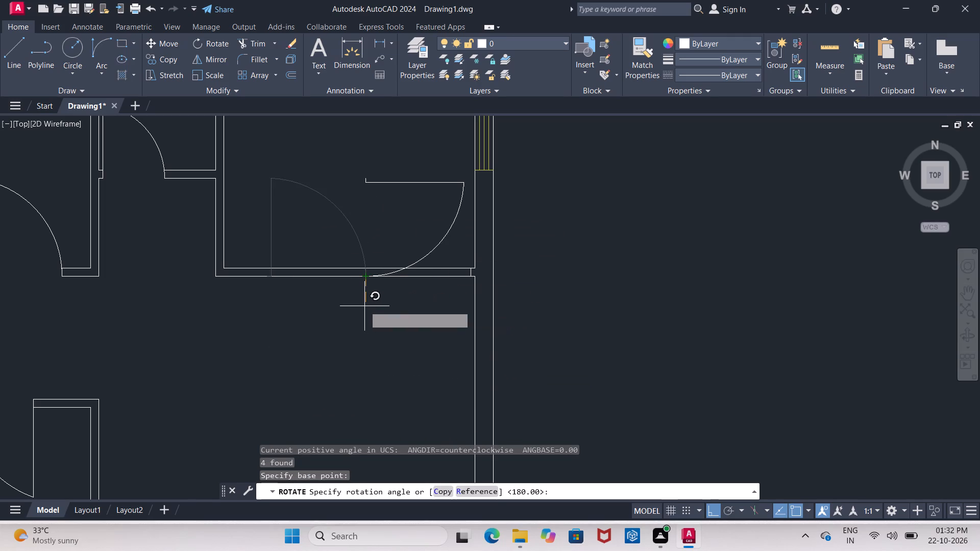
pyautogui.click(408, 279)
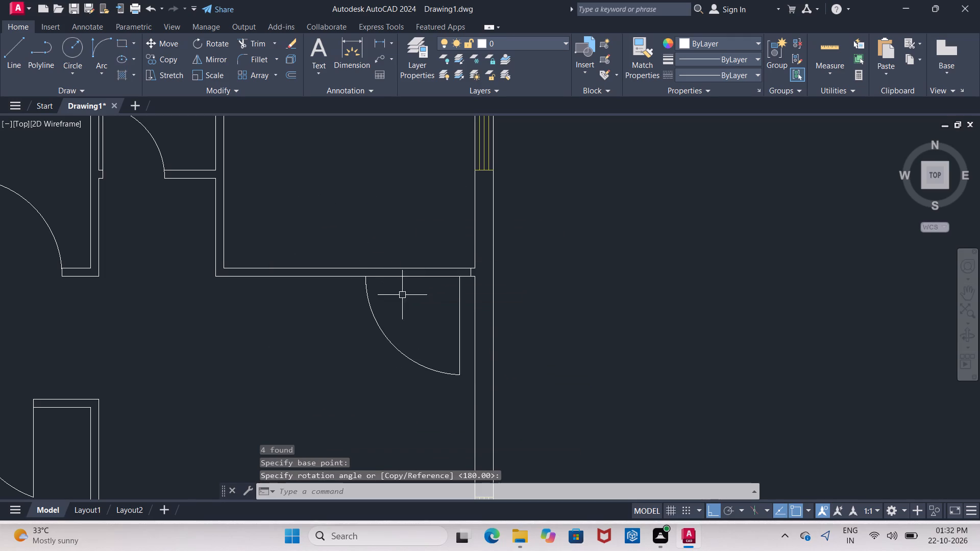
# Mirror the rotated door swing across a vertical line just east of the outer wall, erasing the source objects.
pyautogui.click(348, 249)
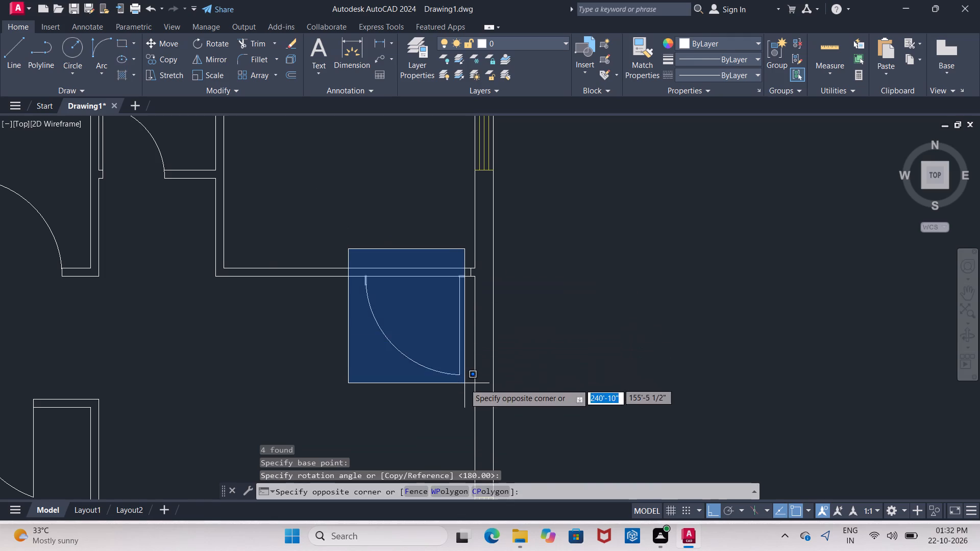
pyautogui.click(464, 397)
pyautogui.press('m')
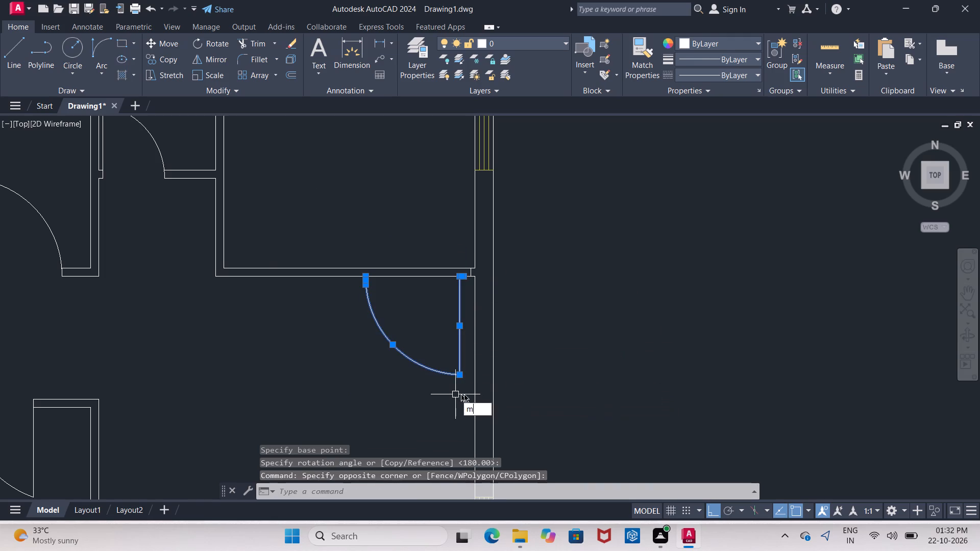
pyautogui.click(499, 442)
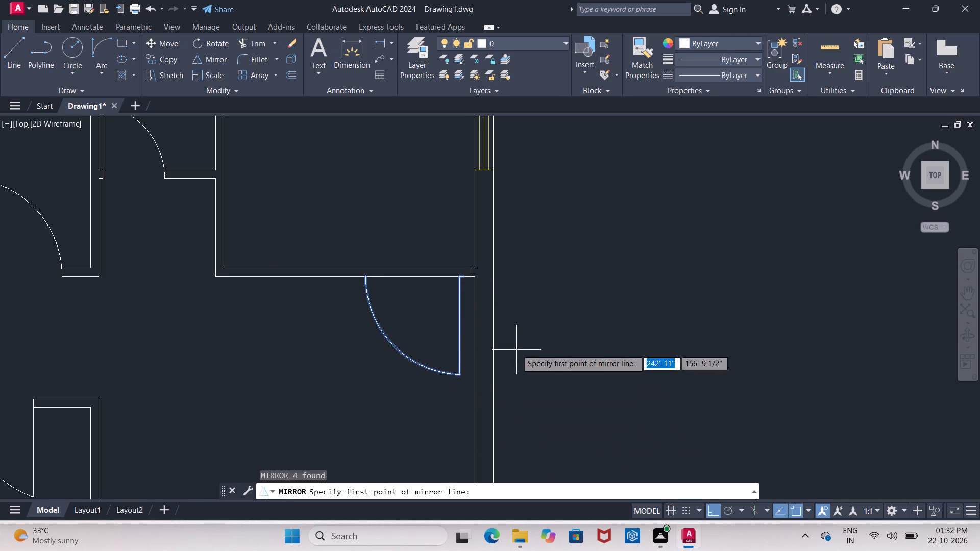
pyautogui.click(520, 342)
pyautogui.click(518, 405)
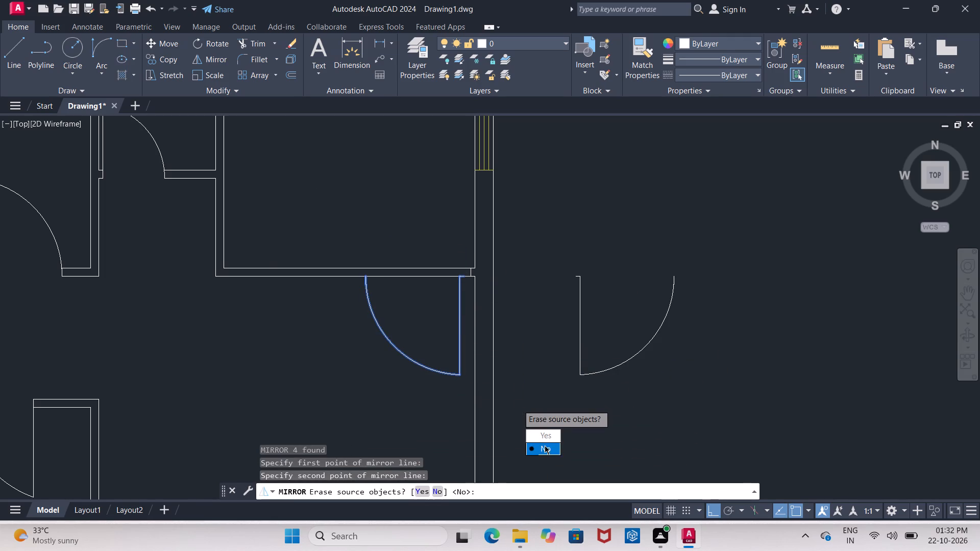
pyautogui.moveTo(545, 432); pyautogui.dragTo(518, 403)
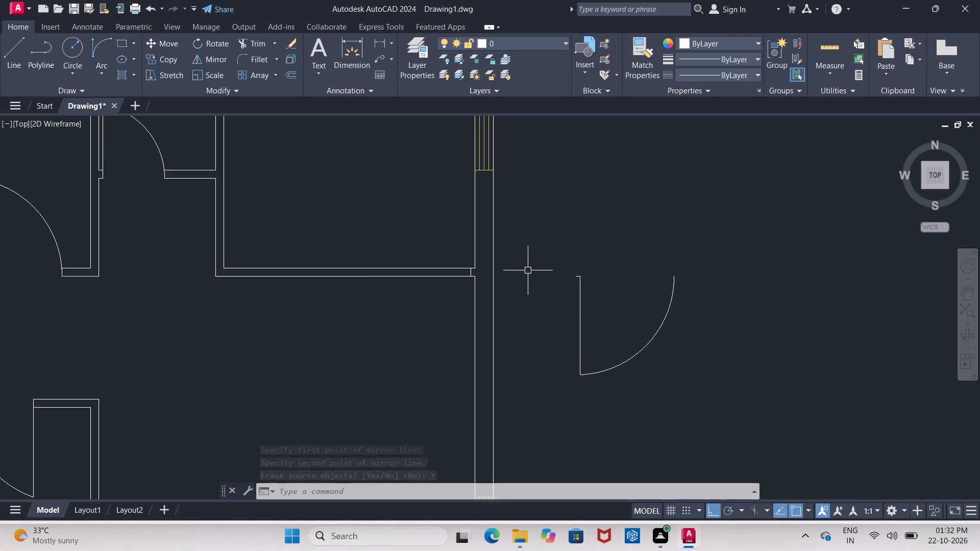
# Rotate the mirrored door swing 180° about a point just beyond the upper end of its arc.
pyautogui.click(528, 256)
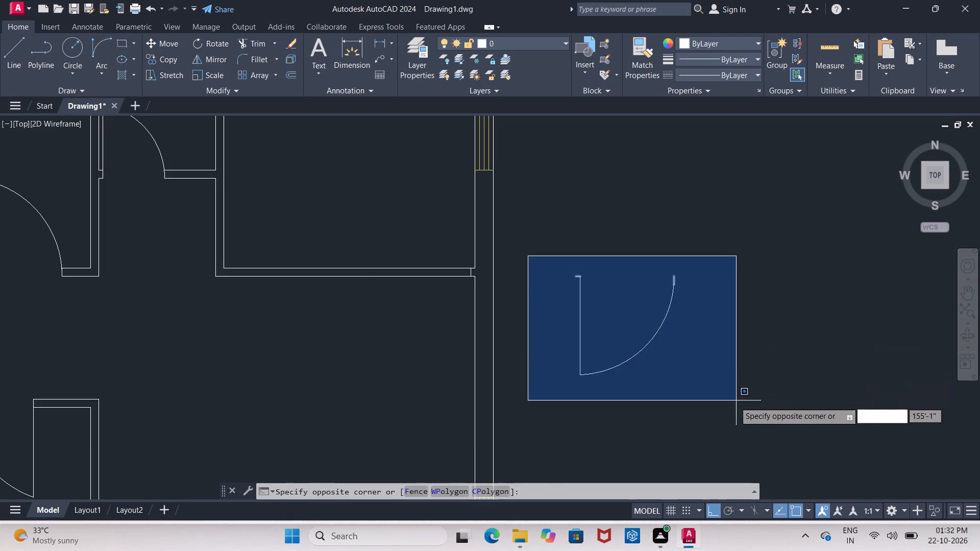
pyautogui.click(734, 402)
pyautogui.press('r')
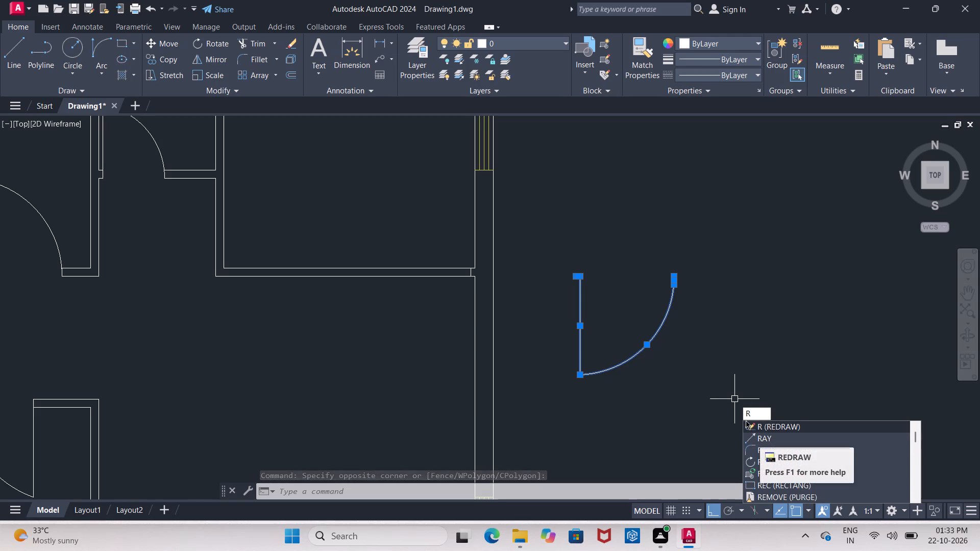
pyautogui.click(785, 464)
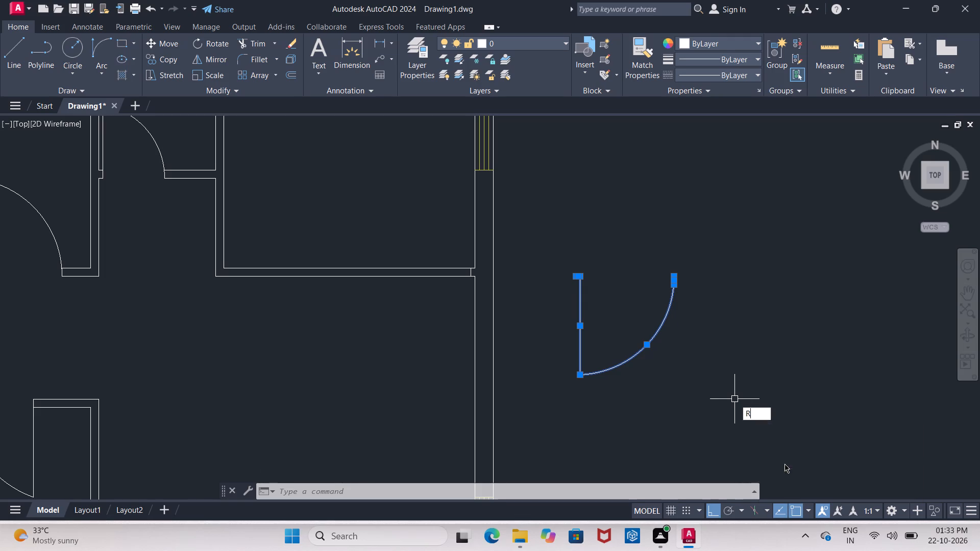
pyautogui.click(695, 270)
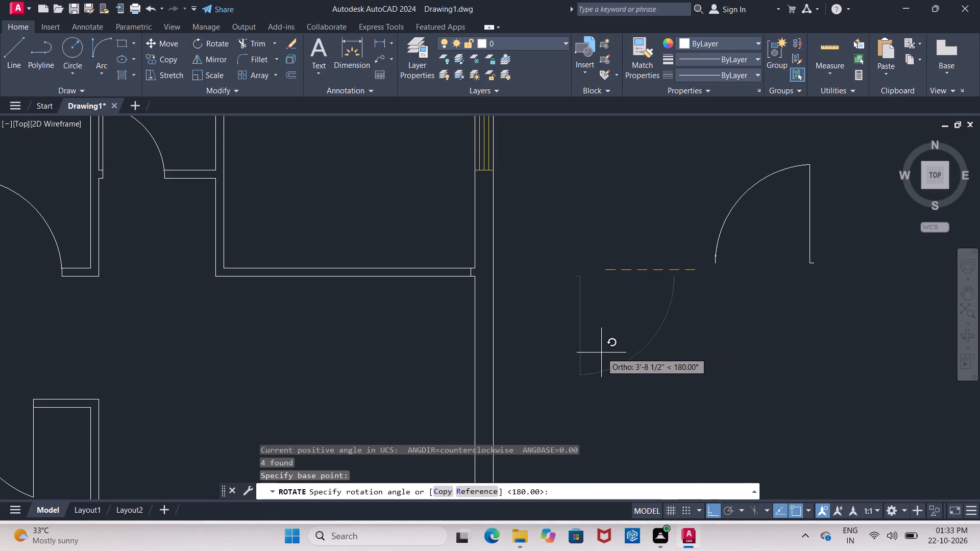
pyautogui.click(601, 351)
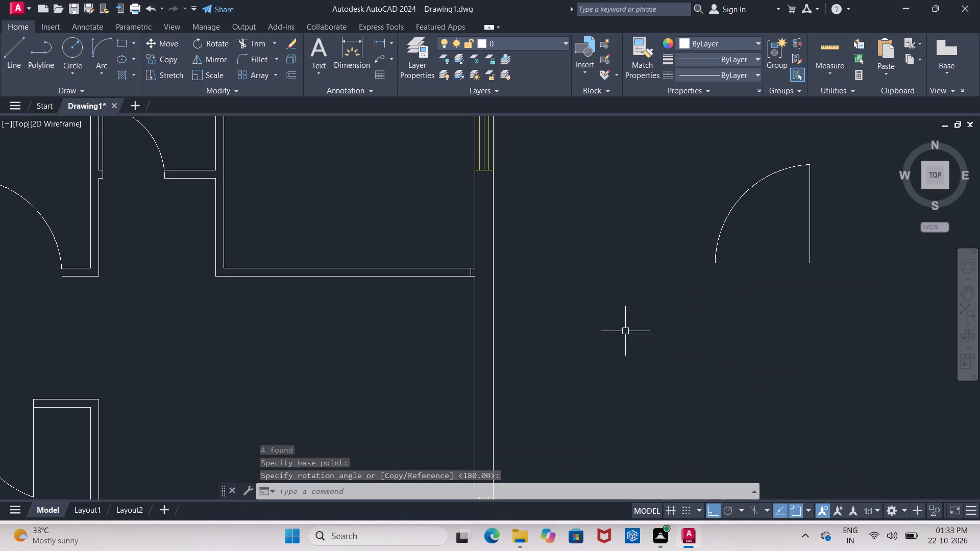
# Move the rotated door swing onto the northeast room's south wall, placing the end of its foot line at the jamb line's lower end.
pyautogui.click(694, 141)
pyautogui.click(893, 335)
pyautogui.press('m')
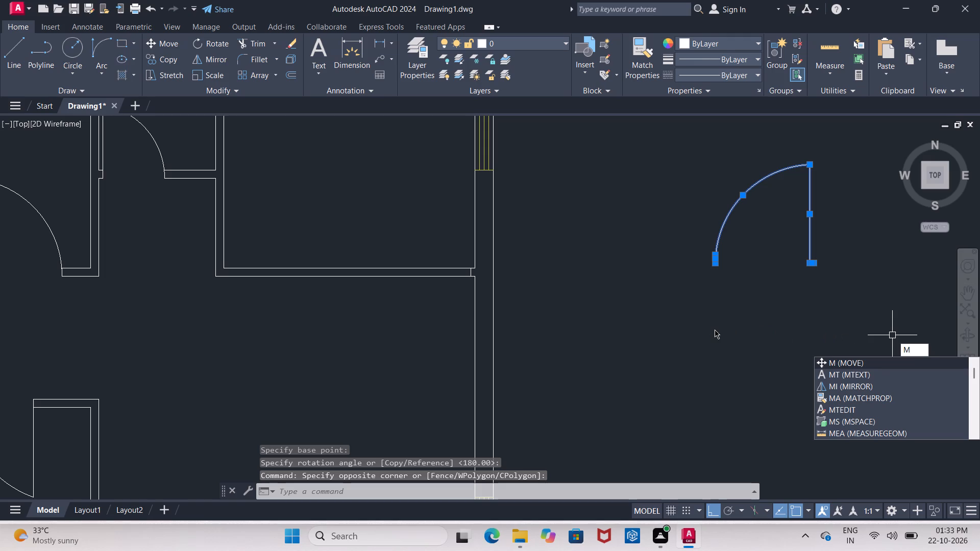
pyautogui.click(829, 366)
pyautogui.click(815, 264)
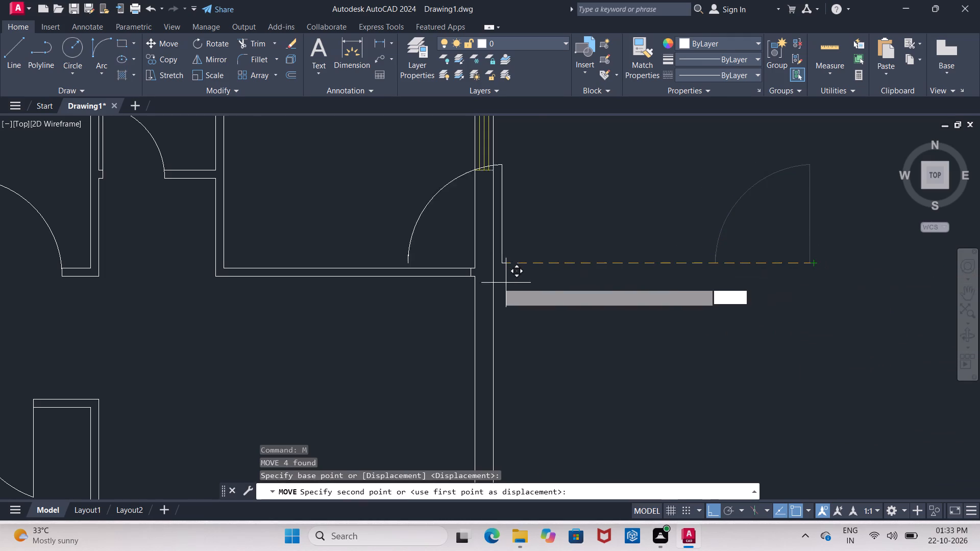
pyautogui.scroll(3, 471, 285)
pyautogui.click(504, 242)
pyautogui.scroll(-2, 480, 283)
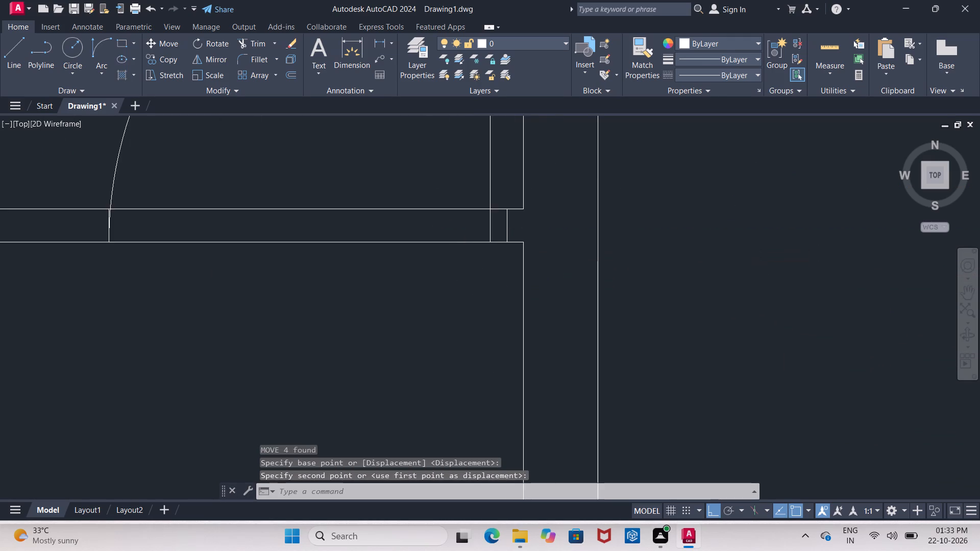
pyautogui.scroll(-2, 478, 286)
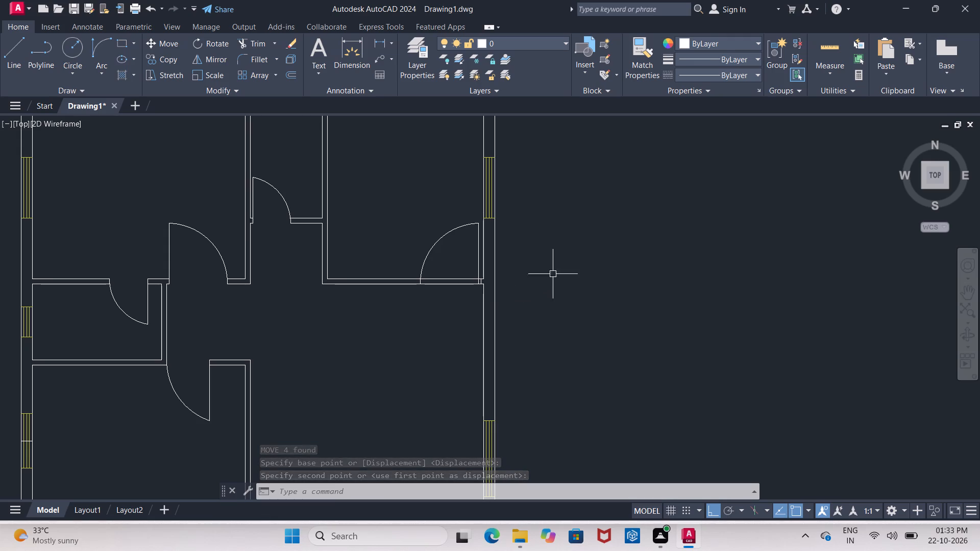
# Erase the short foot line between the northeast door leaf and the jamb line.
pyautogui.scroll(3, 513, 260)
pyautogui.scroll(1, 355, 361)
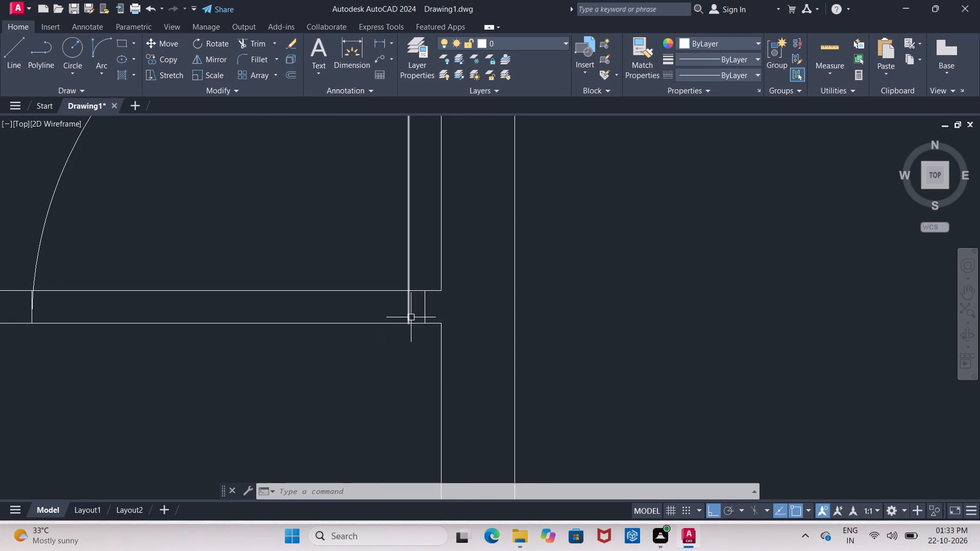
pyautogui.click(415, 325)
pyautogui.press('Delete')
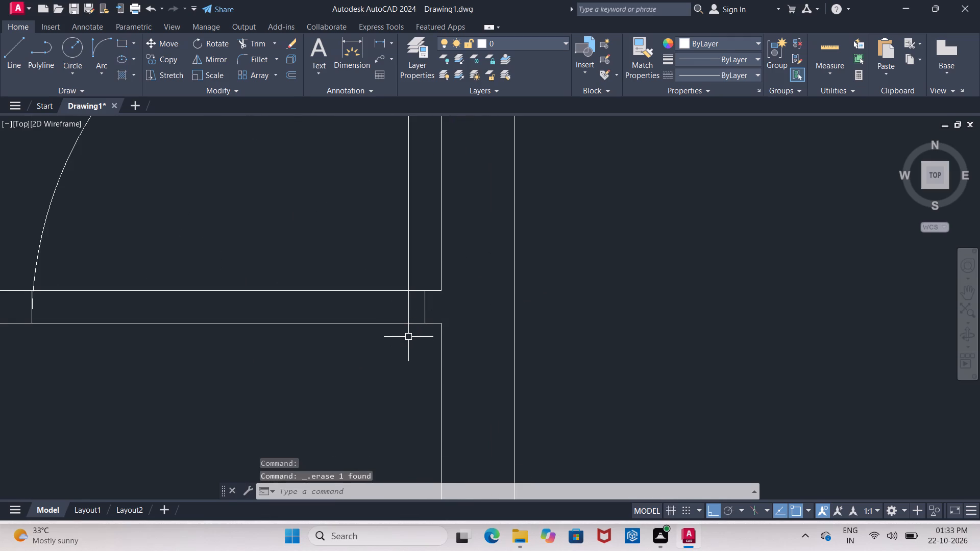
# Move the northeast door swing 2" east so its leaf meets the jamb line's lower end.
pyautogui.scroll(-1, 285, 343)
pyautogui.scroll(-2, 232, 293)
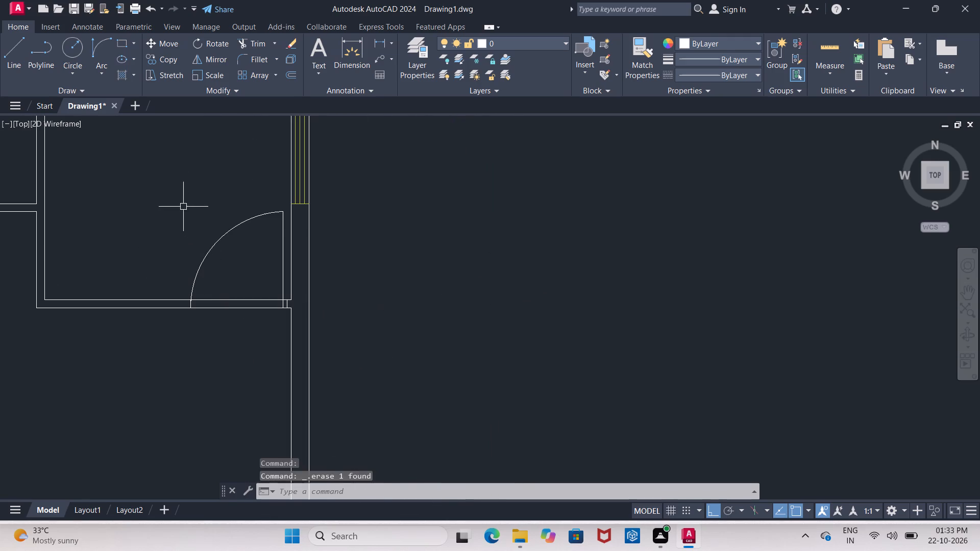
pyautogui.click(182, 206)
pyautogui.click(286, 320)
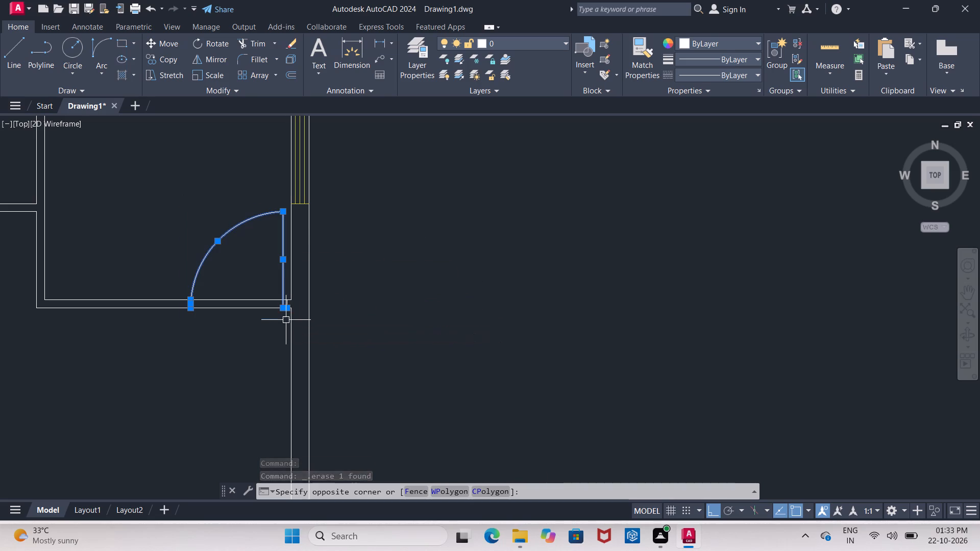
pyautogui.press('m')
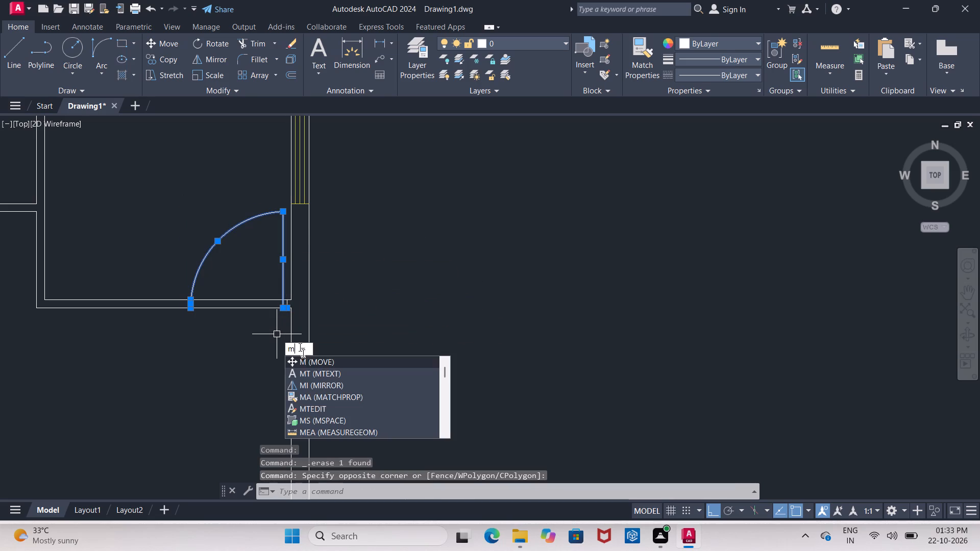
pyautogui.click(311, 364)
pyautogui.scroll(5, 275, 305)
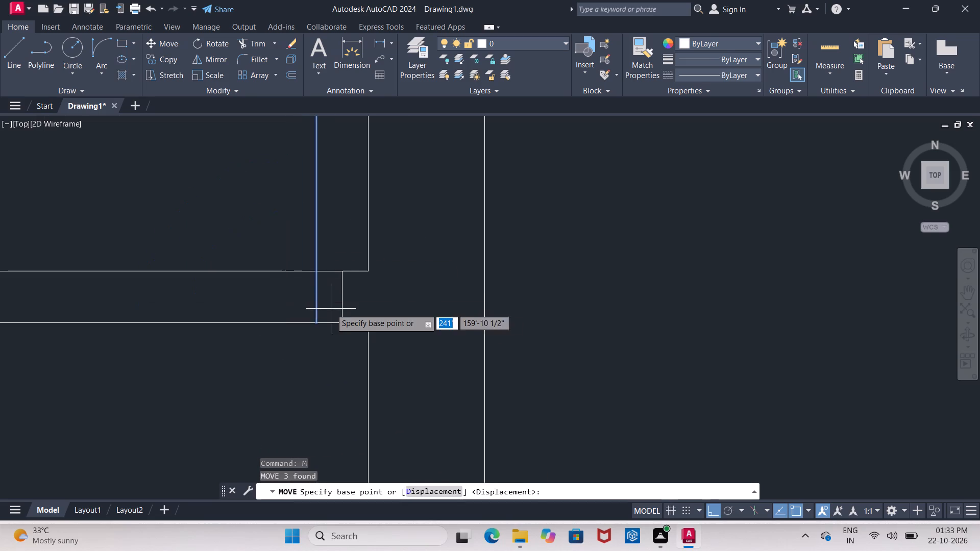
pyautogui.click(320, 324)
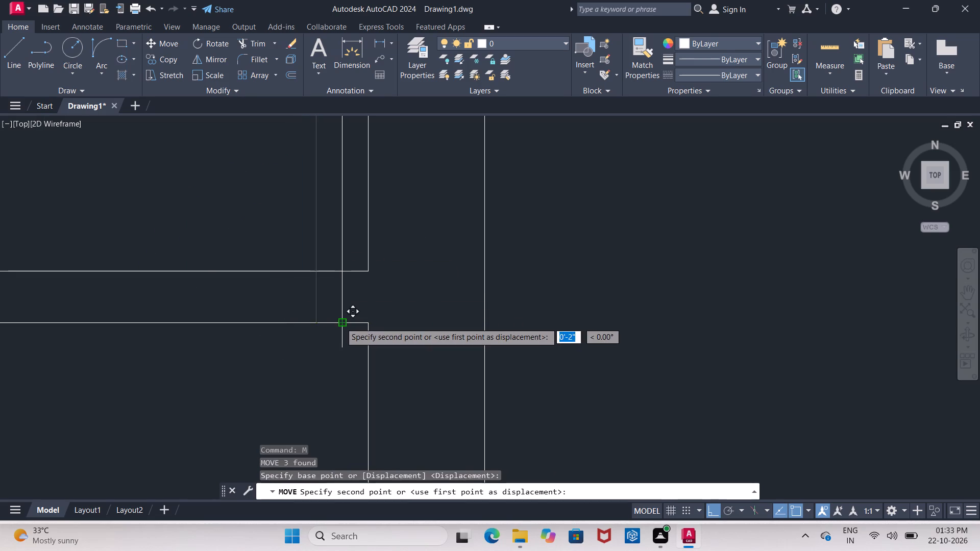
pyautogui.click(340, 322)
pyautogui.scroll(-3, 337, 312)
pyautogui.press('Escape')
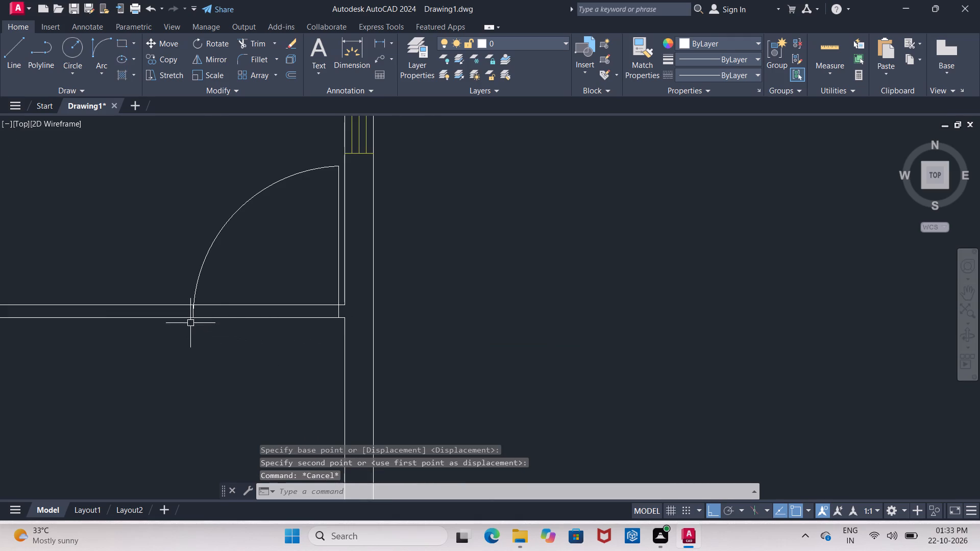
# Trim the south wall lines across the northeast doorway and the wall stub between the western jamb and the door arc.
pyautogui.scroll(5, 190, 317)
pyautogui.scroll(-2, 182, 310)
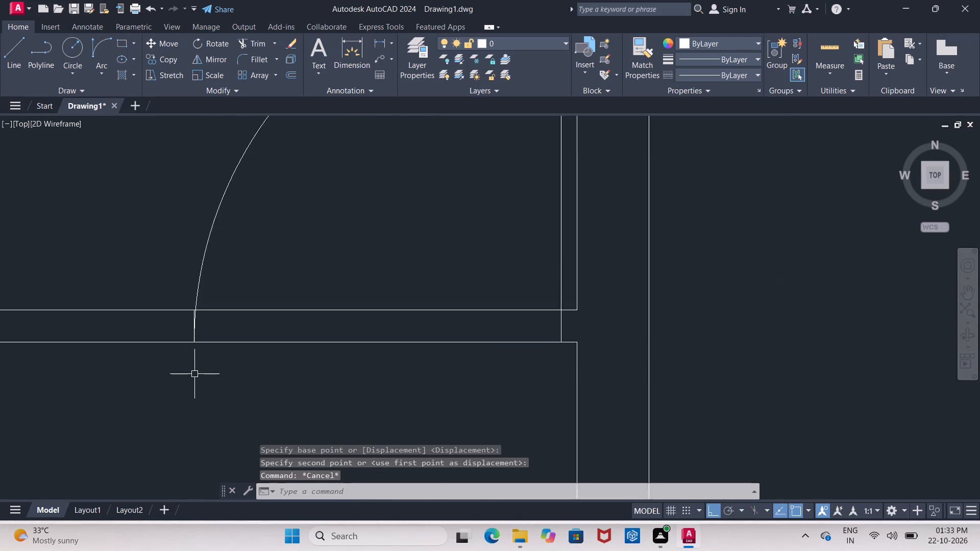
pyautogui.scroll(-2, 195, 375)
pyautogui.write('tr')
pyautogui.press('Return')
pyautogui.press('Return')
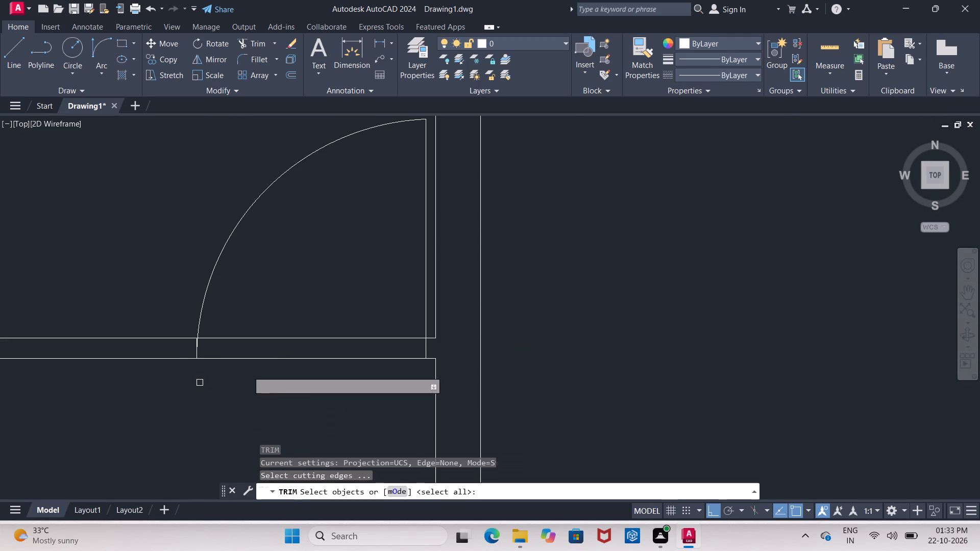
pyautogui.click(309, 313)
pyautogui.click(283, 387)
pyautogui.scroll(4, 205, 372)
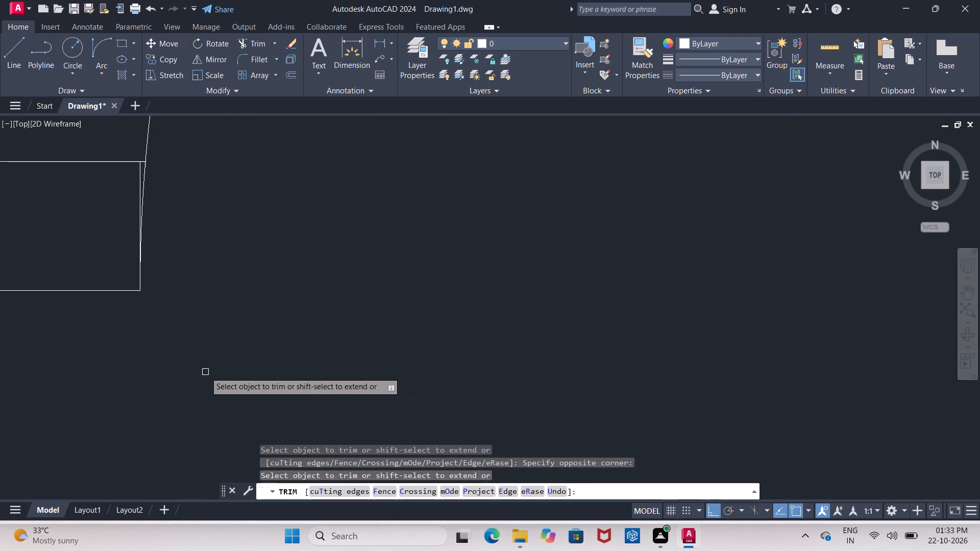
pyautogui.scroll(4, 143, 159)
pyautogui.click(140, 184)
pyautogui.scroll(-2, 140, 184)
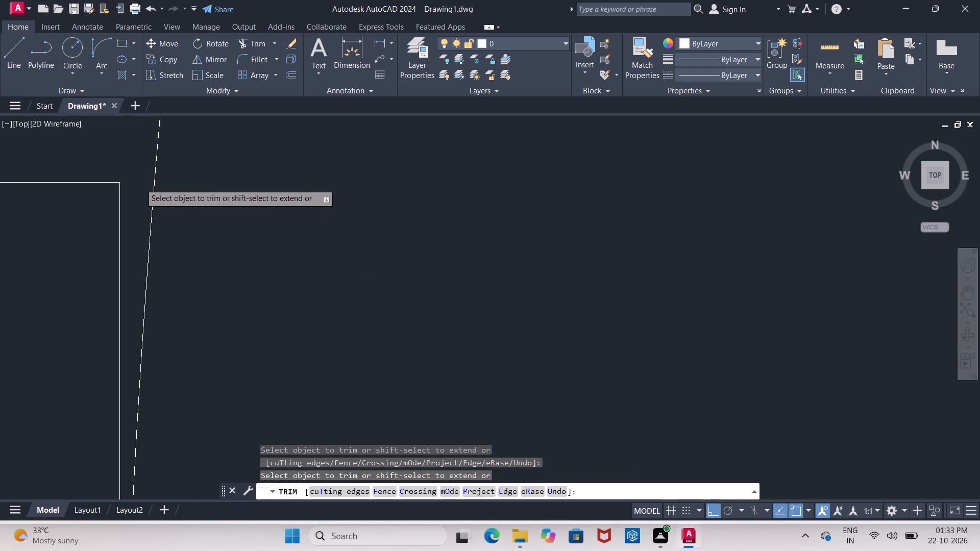
pyautogui.scroll(-4, 140, 184)
pyautogui.scroll(-2, 170, 229)
pyautogui.scroll(-2, 369, 285)
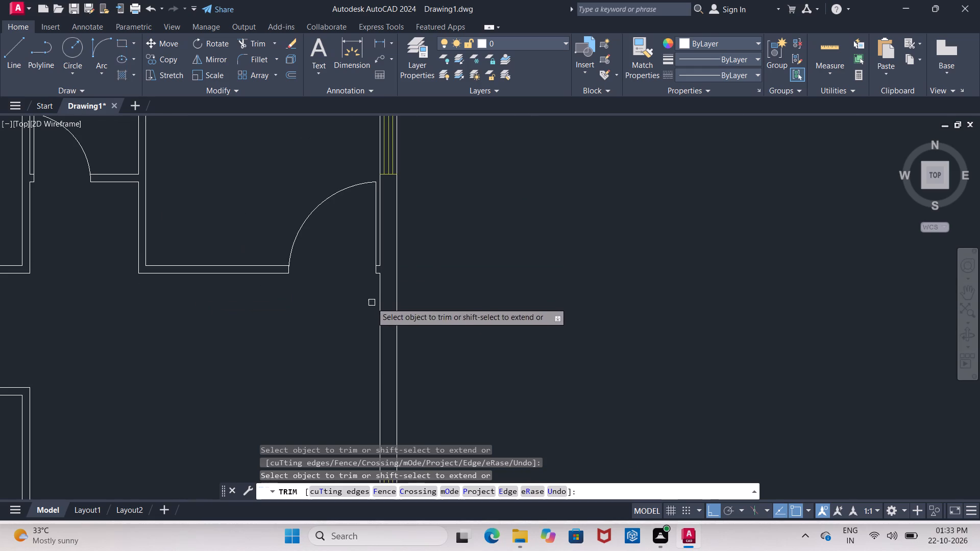
pyautogui.press('Escape')
# Examine the northeast doorway and the other door swings across the plan.
pyautogui.scroll(-2, 344, 312)
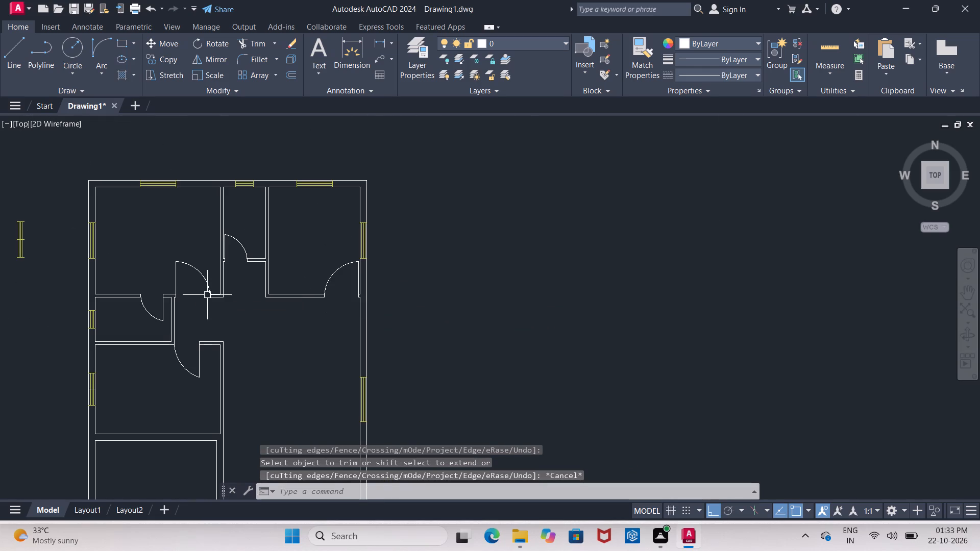
pyautogui.scroll(3, 332, 290)
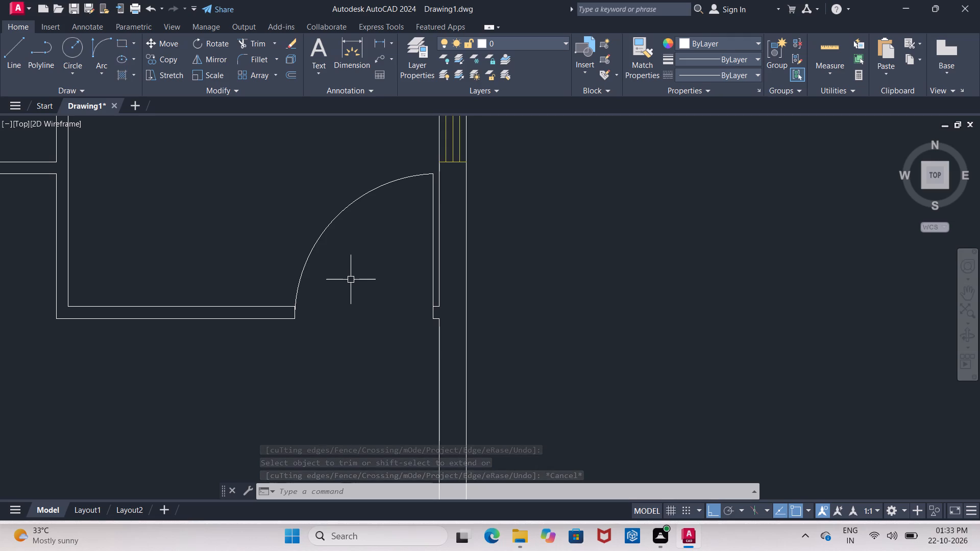
pyautogui.scroll(-4, 351, 281)
pyautogui.scroll(2, 250, 299)
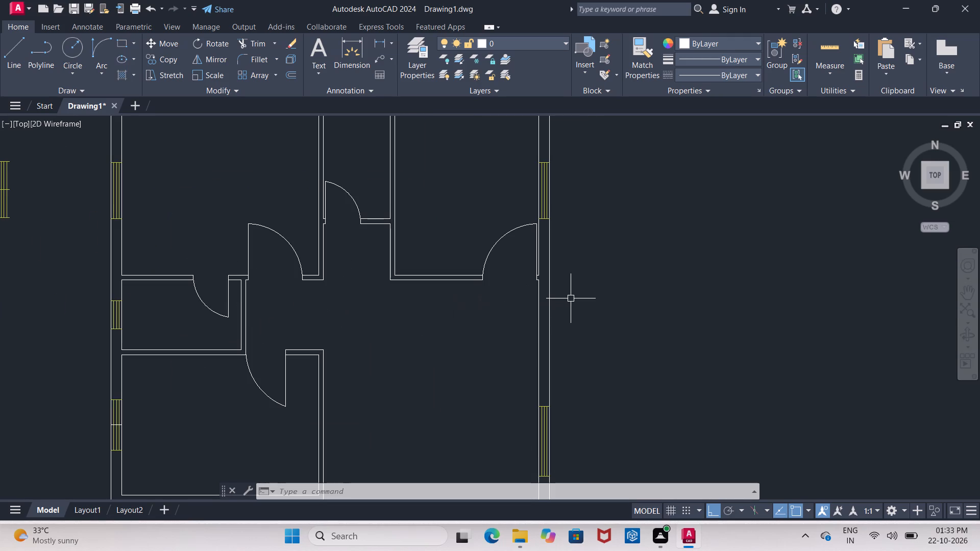
pyautogui.scroll(-1, 457, 317)
pyautogui.scroll(2, 535, 306)
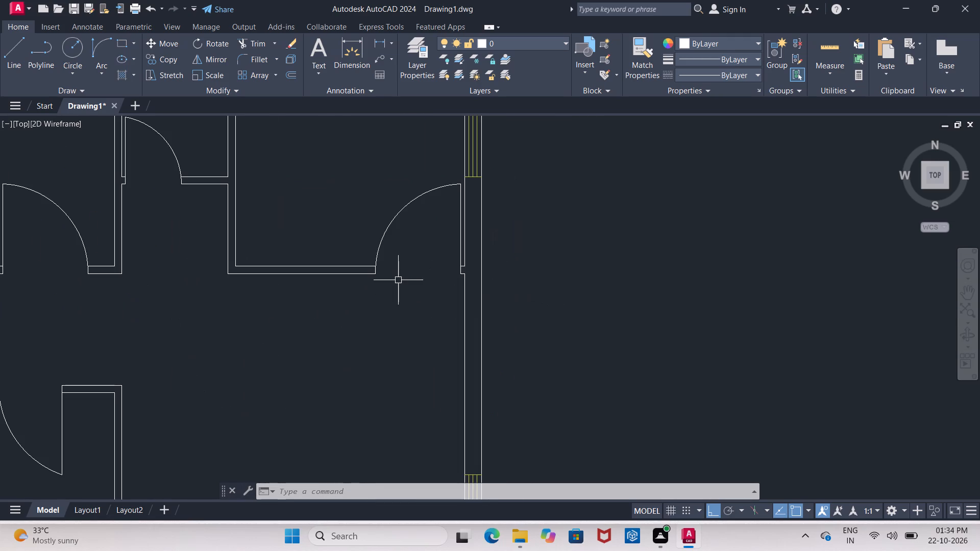
pyautogui.scroll(-2, 404, 279)
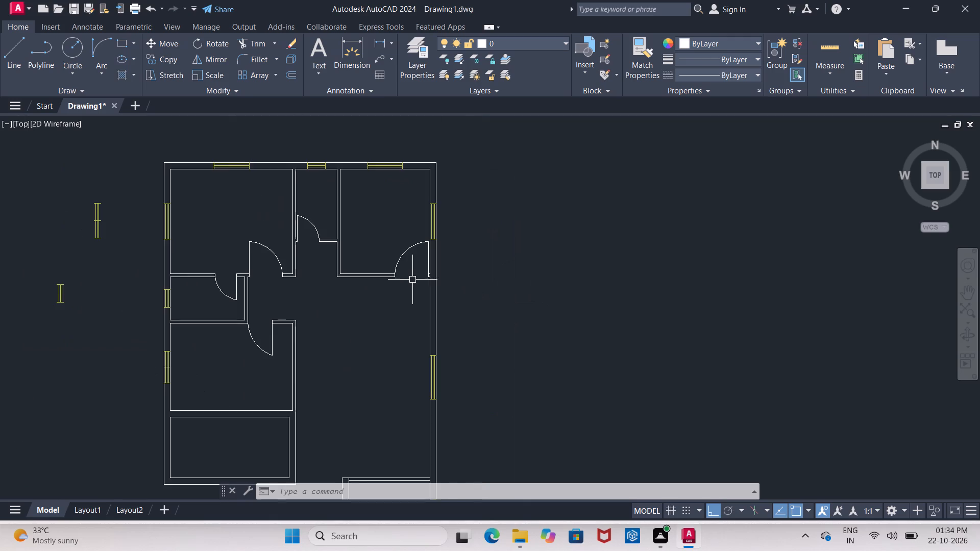
pyautogui.scroll(2, 297, 328)
pyautogui.scroll(-2, 320, 304)
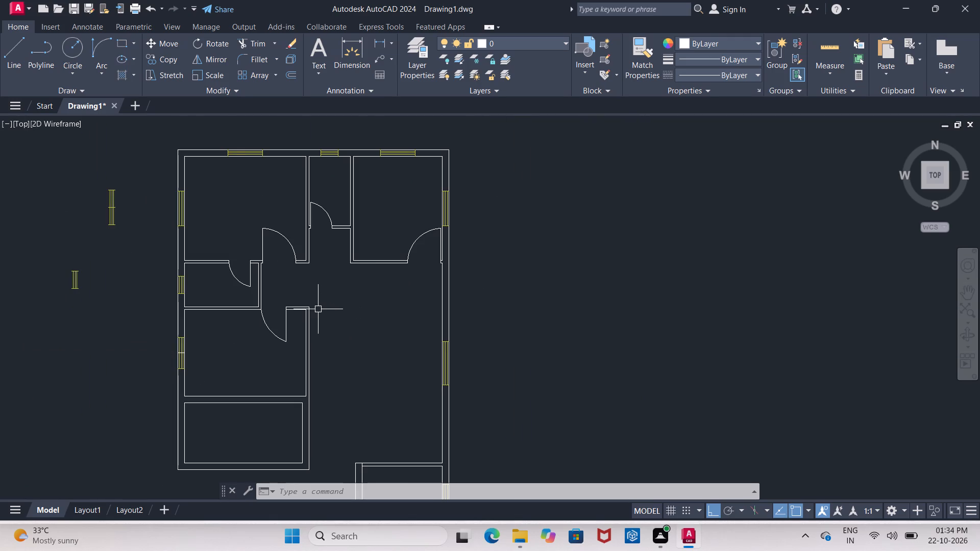
# Offset the southeast room's inner west wall line 3.6' east.
pyautogui.scroll(-2, 320, 310)
pyautogui.scroll(4, 341, 379)
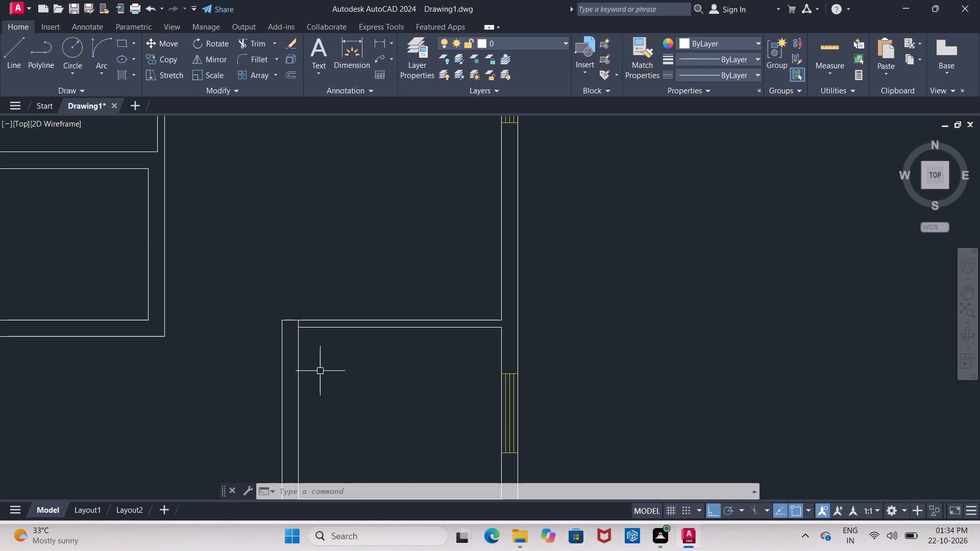
pyautogui.press('o')
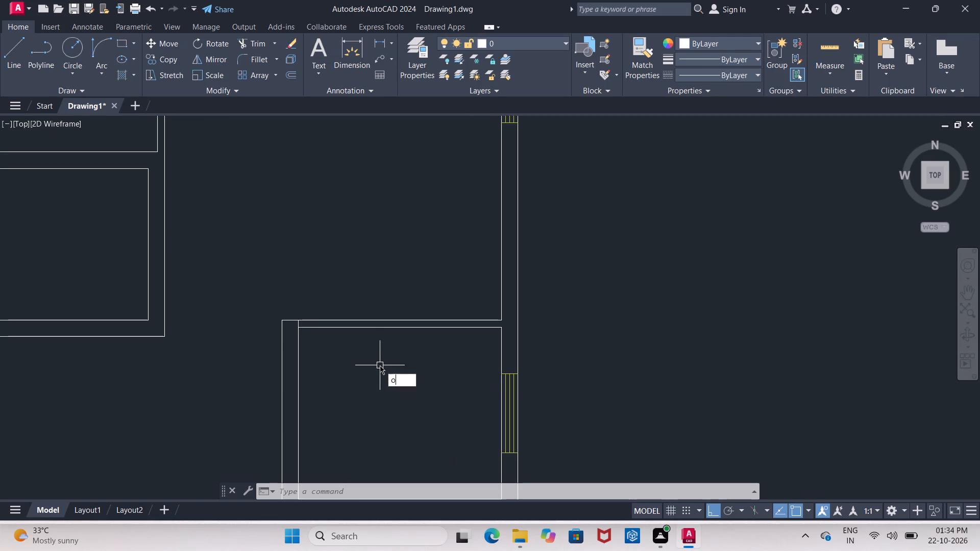
pyautogui.press('Return')
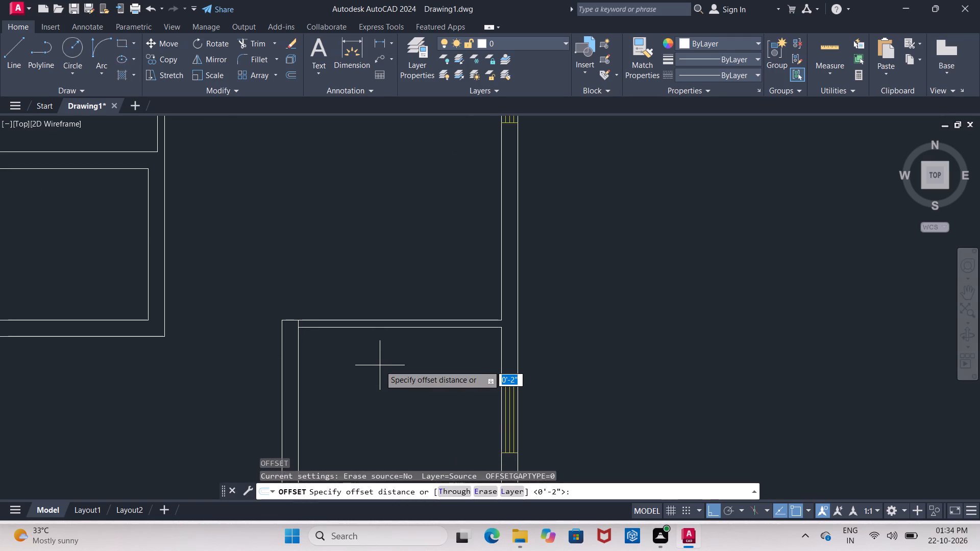
pyautogui.scroll(-2, 362, 408)
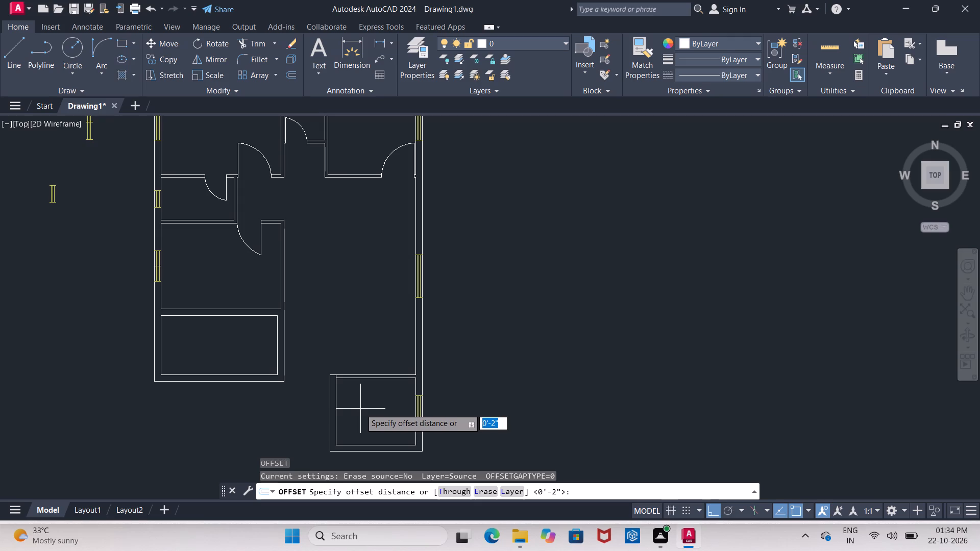
pyautogui.press('3')
pyautogui.press('.')
pyautogui.press('6')
pyautogui.press("'")
pyautogui.press('Return')
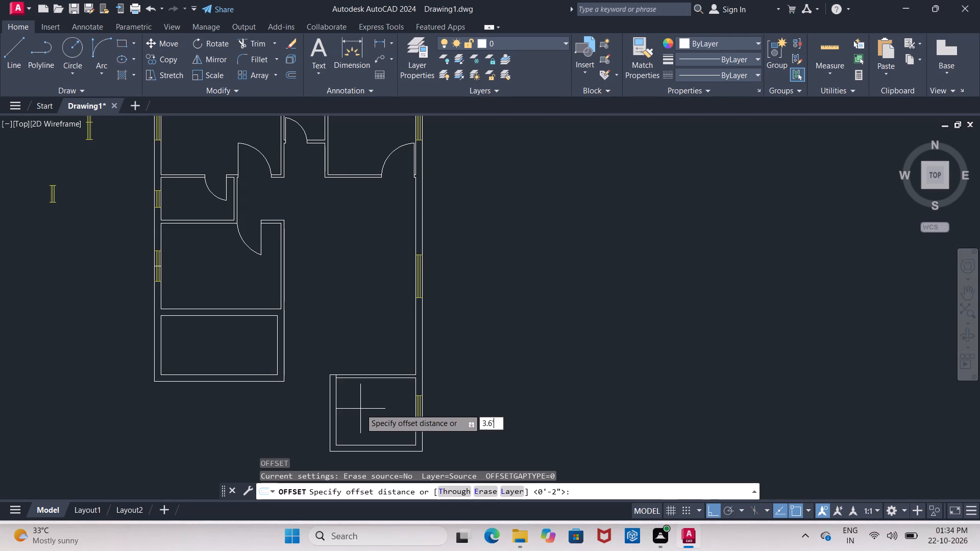
pyautogui.click(335, 413)
pyautogui.click(371, 409)
pyautogui.scroll(2, 343, 404)
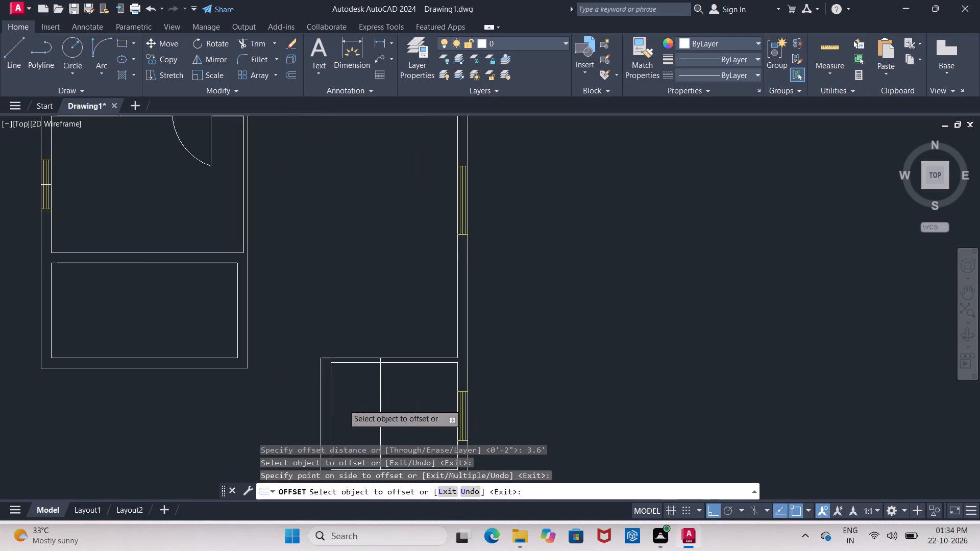
# Offset the southeast room's inner west wall line 2" east, and offset that new line 3.6' east.
pyautogui.click(323, 392)
pyautogui.write('2"')
pyautogui.press('Return')
pyautogui.click(328, 392)
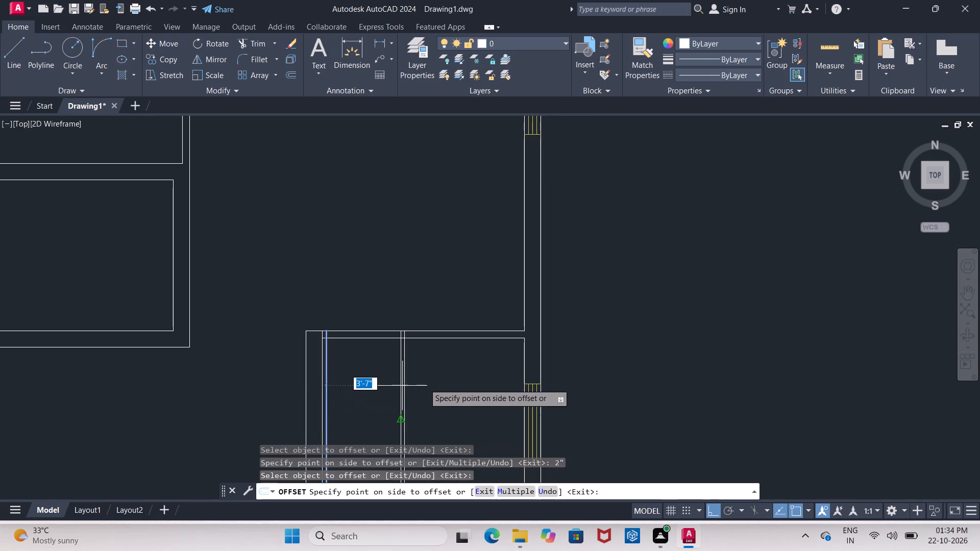
pyautogui.click(424, 384)
pyautogui.press('Escape')
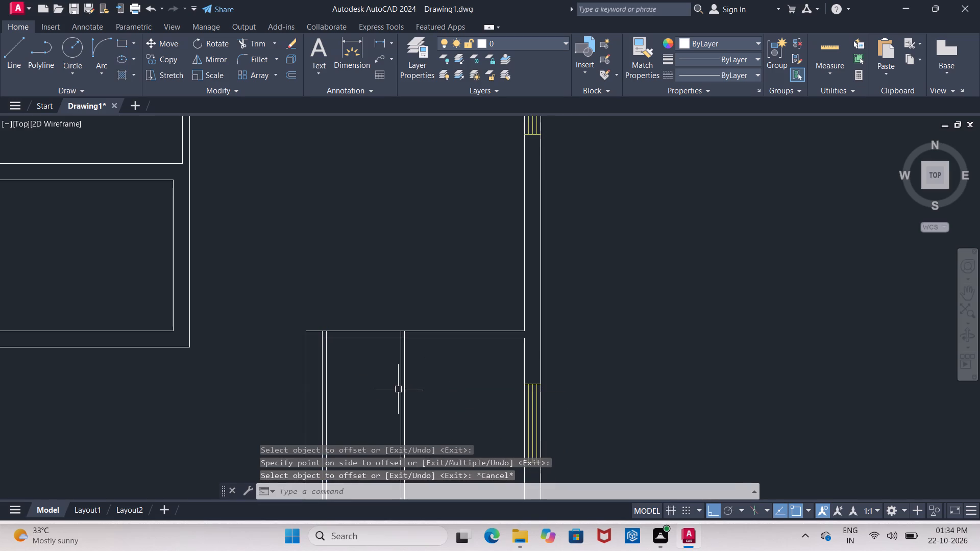
# Erase the first 3.6' offset line, the western one of the closely spaced pair in the southeast room.
pyautogui.click(400, 388)
pyautogui.press('Delete')
pyautogui.scroll(-2, 344, 366)
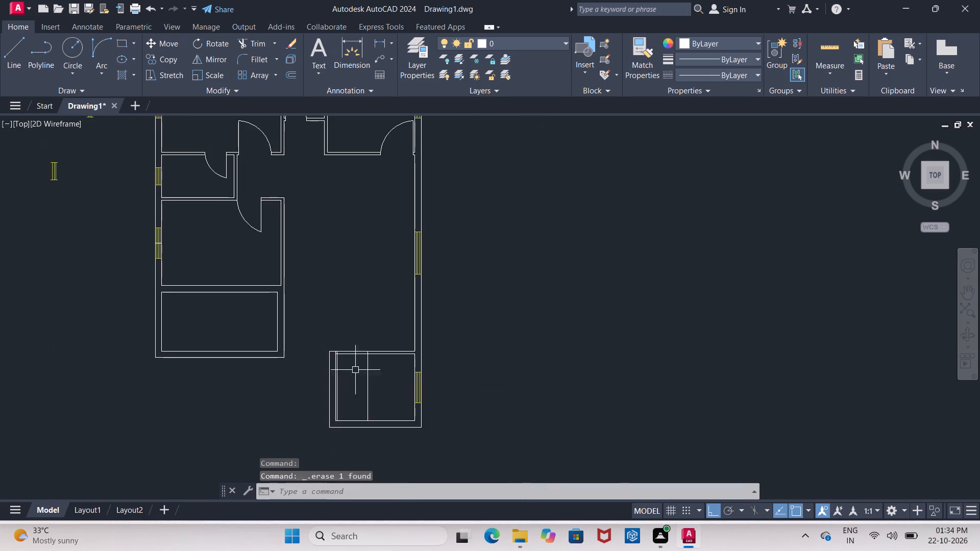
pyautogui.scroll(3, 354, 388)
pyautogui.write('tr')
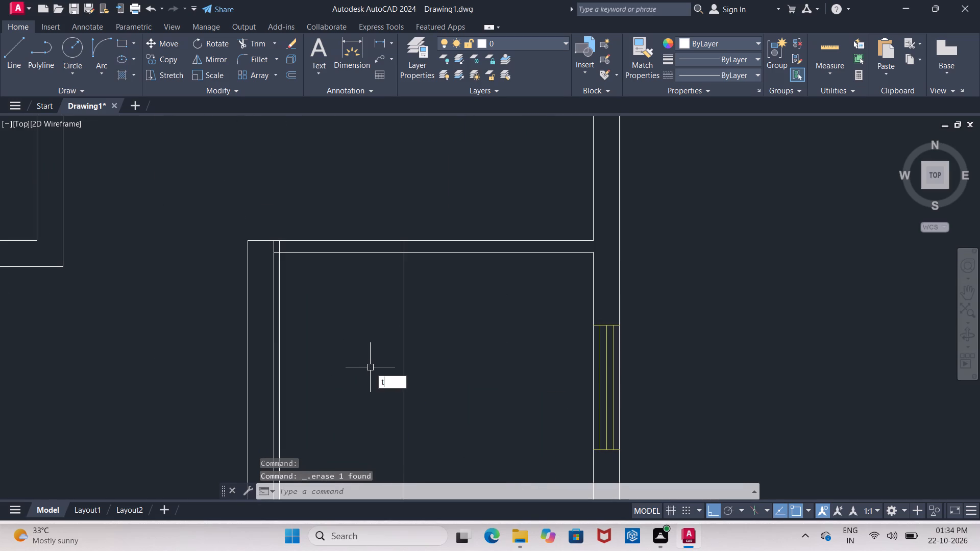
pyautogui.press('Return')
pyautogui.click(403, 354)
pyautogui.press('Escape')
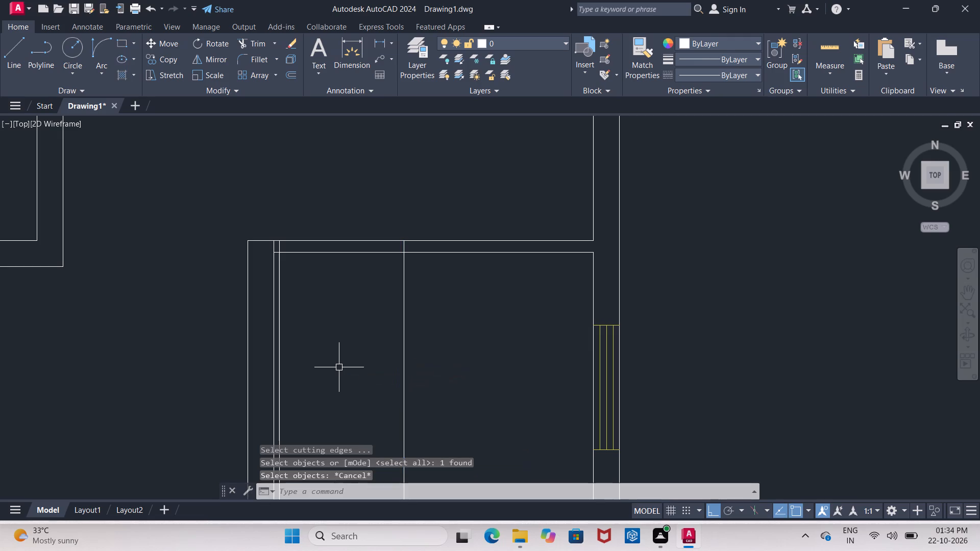
# Trim the offset lines and wall segments to open a doorway near the west end of the southeast room's north wall.
pyautogui.press('t')
pyautogui.press('r')
pyautogui.press('Return')
pyautogui.press('Return')
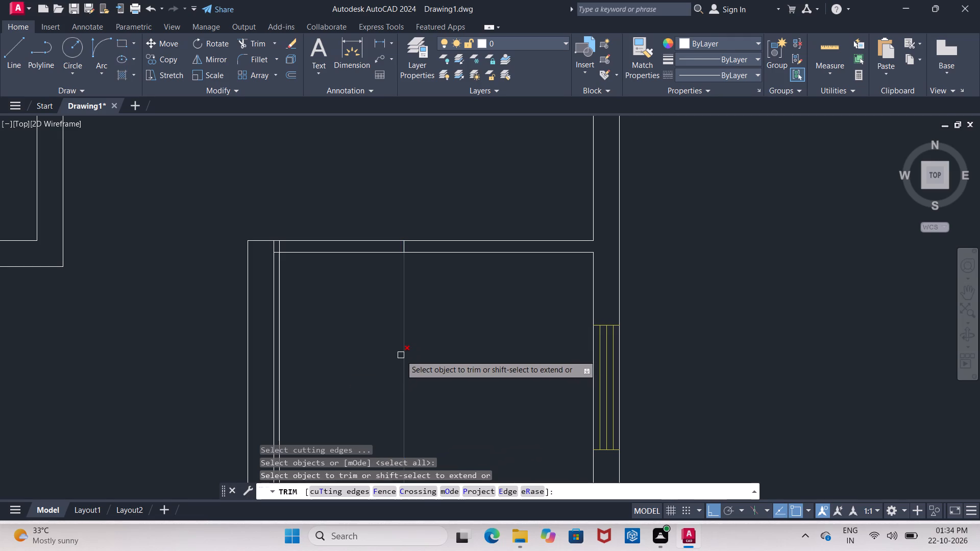
pyautogui.click(404, 355)
pyautogui.click(282, 367)
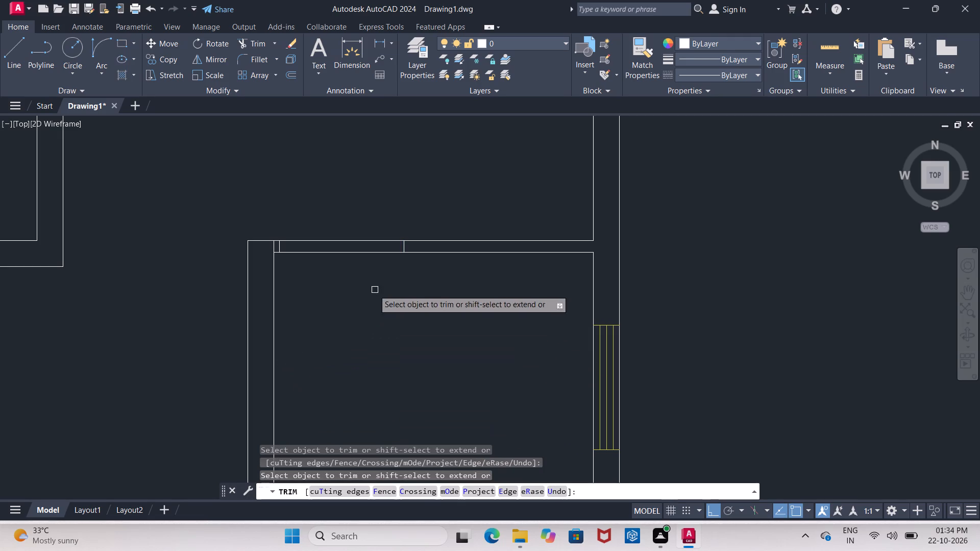
pyautogui.moveTo(372, 288); pyautogui.dragTo(372, 284)
pyautogui.click(355, 204)
pyautogui.scroll(2, 275, 245)
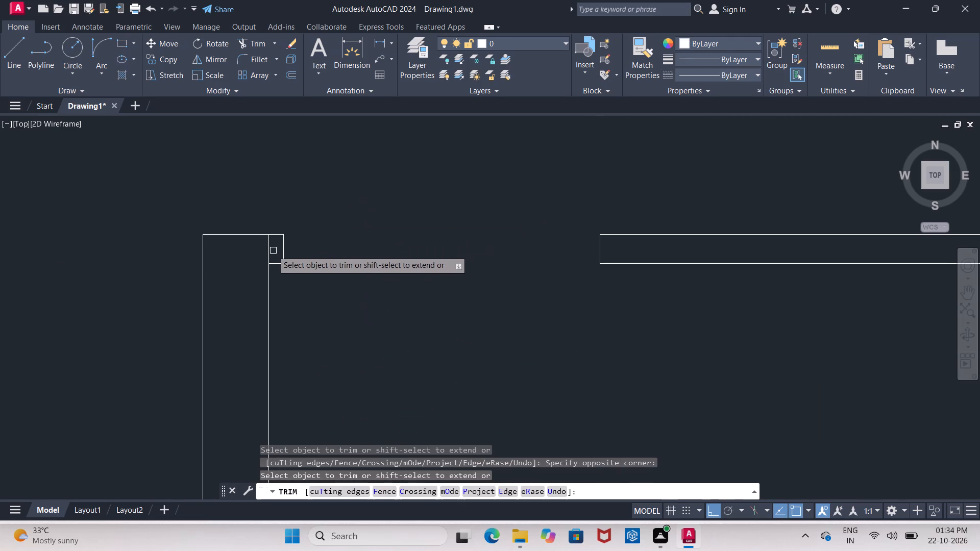
pyautogui.click(267, 249)
pyautogui.press('Escape')
pyautogui.scroll(-5, 344, 277)
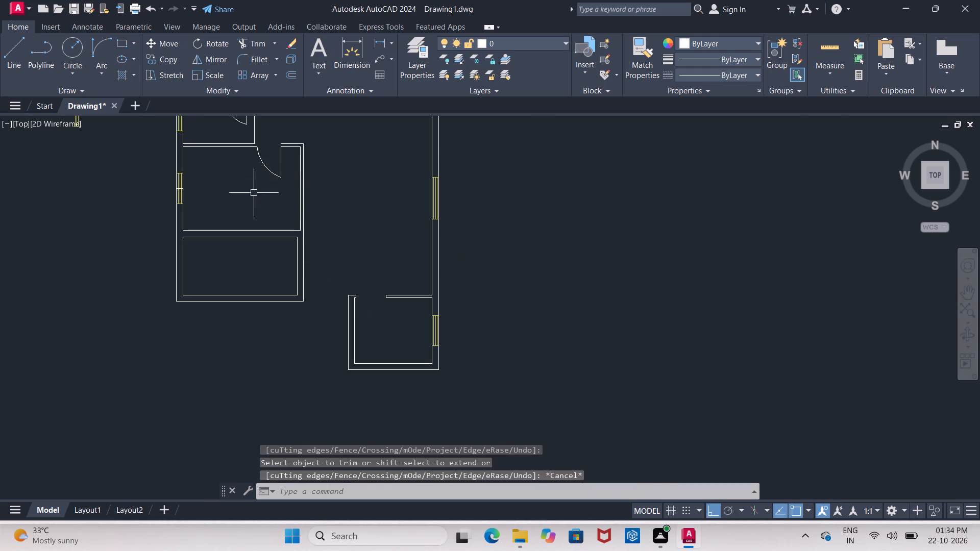
# Copy the door leaf and swing arc from the larger west room's north doorway into the open space south of the plan.
pyautogui.scroll(2, 253, 138)
pyautogui.click(342, 138)
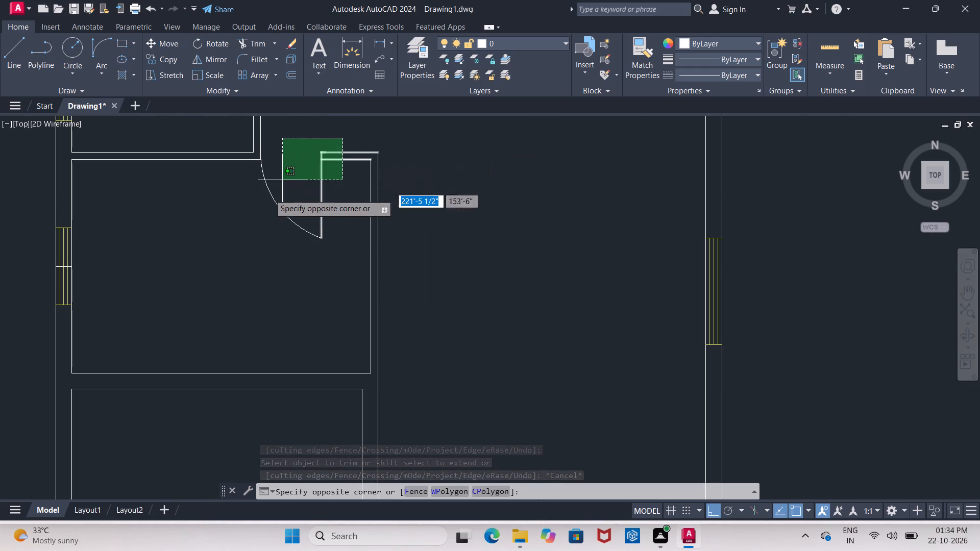
pyautogui.press('Escape')
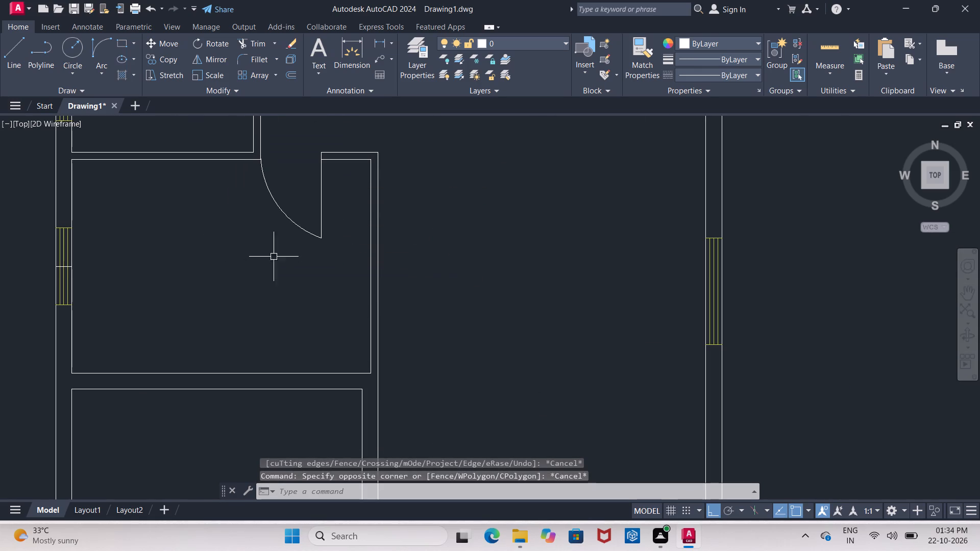
pyautogui.click(295, 218)
pyautogui.click(321, 217)
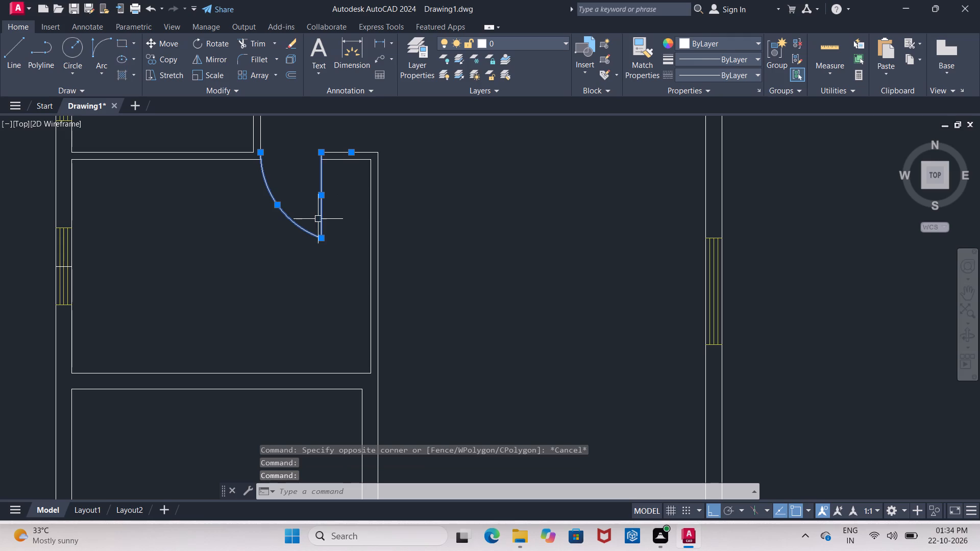
pyautogui.press('m')
pyautogui.press('BackSpace')
pyautogui.press('c')
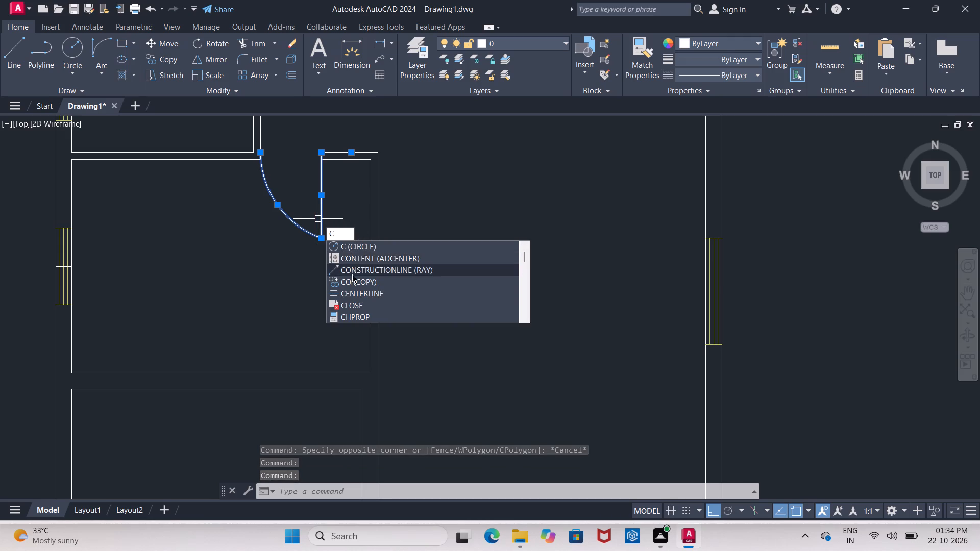
pyautogui.click(353, 281)
pyautogui.click(315, 154)
pyautogui.scroll(-3, 244, 207)
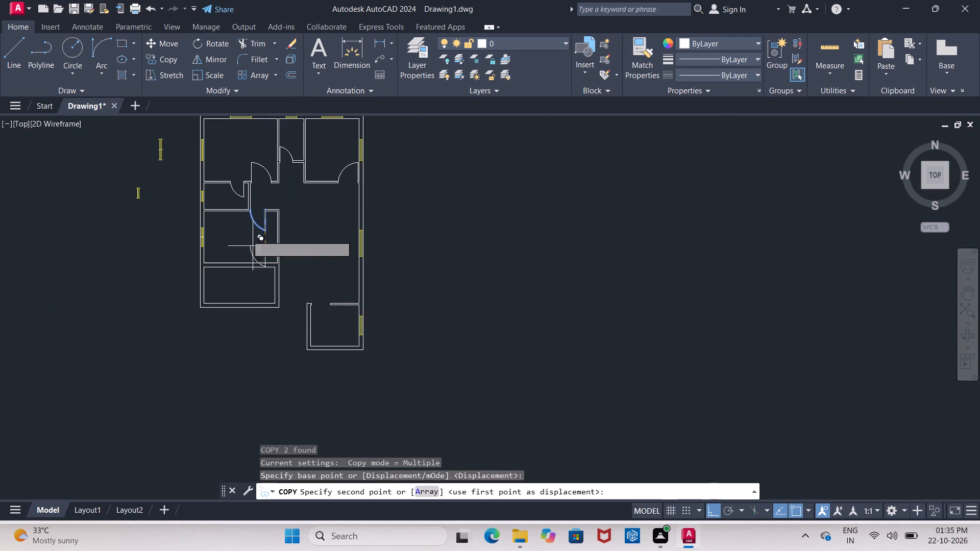
pyautogui.click(329, 320)
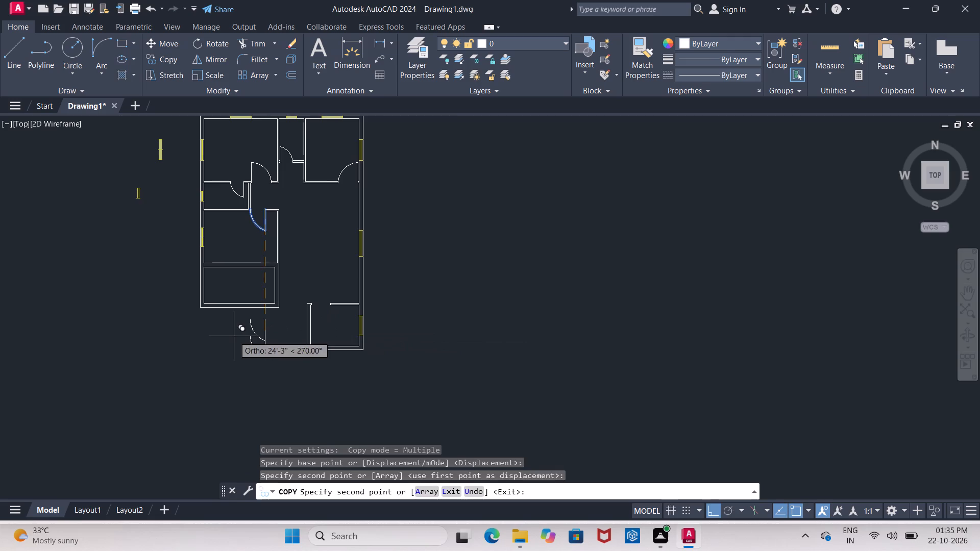
pyautogui.press('Escape')
# Mirror the copied door leaf and arc about a vertical line, erasing the source objects.
pyautogui.scroll(2, 234, 323)
pyautogui.click(242, 298)
pyautogui.click(326, 377)
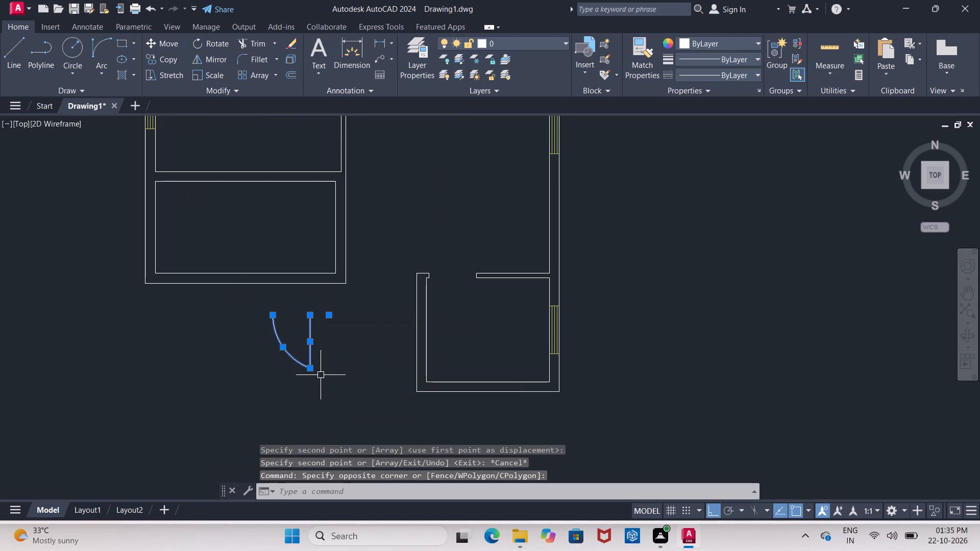
pyautogui.press('m')
pyautogui.click(363, 425)
pyautogui.moveTo(344, 376); pyautogui.dragTo(345, 383)
pyautogui.click(347, 418)
pyautogui.moveTo(377, 454); pyautogui.dragTo(350, 416)
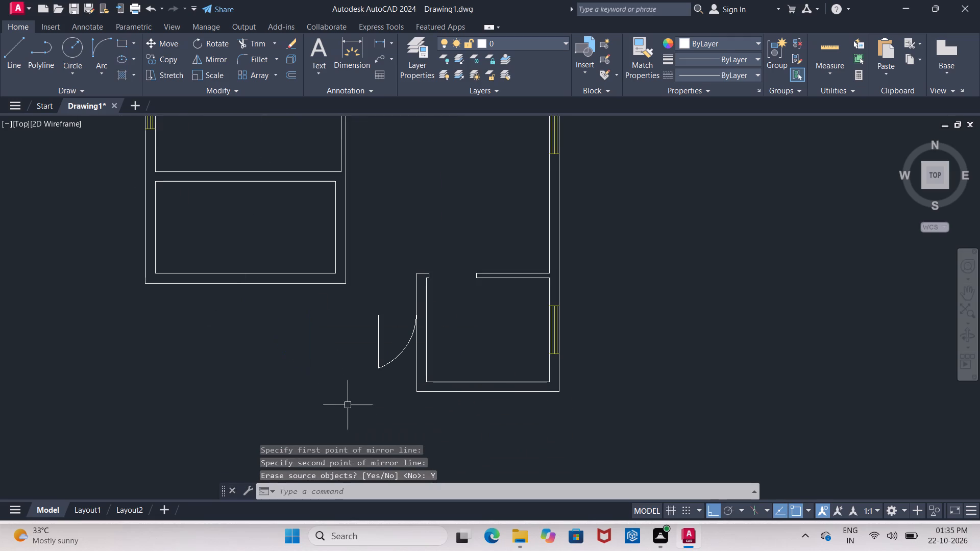
# Move the mirrored door from its leaf's upper end to the west jamb corner of the southeast room's north doorway.
pyautogui.click(379, 332)
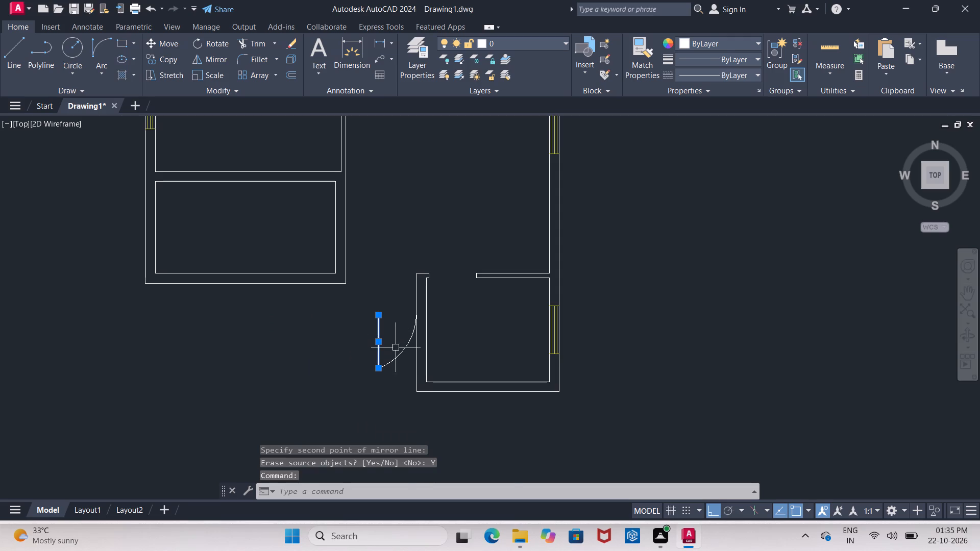
pyautogui.click(397, 350)
pyautogui.click(396, 363)
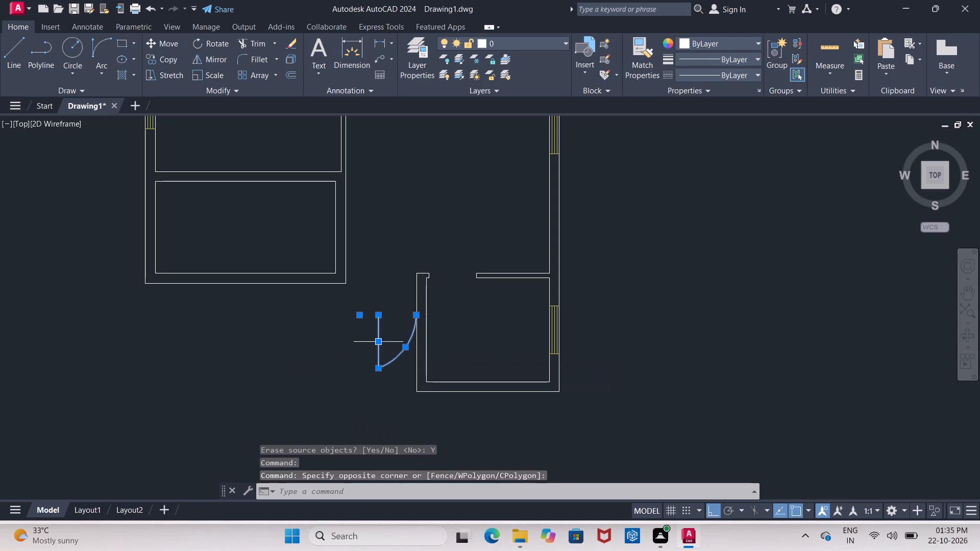
pyautogui.press('m')
pyautogui.click(423, 371)
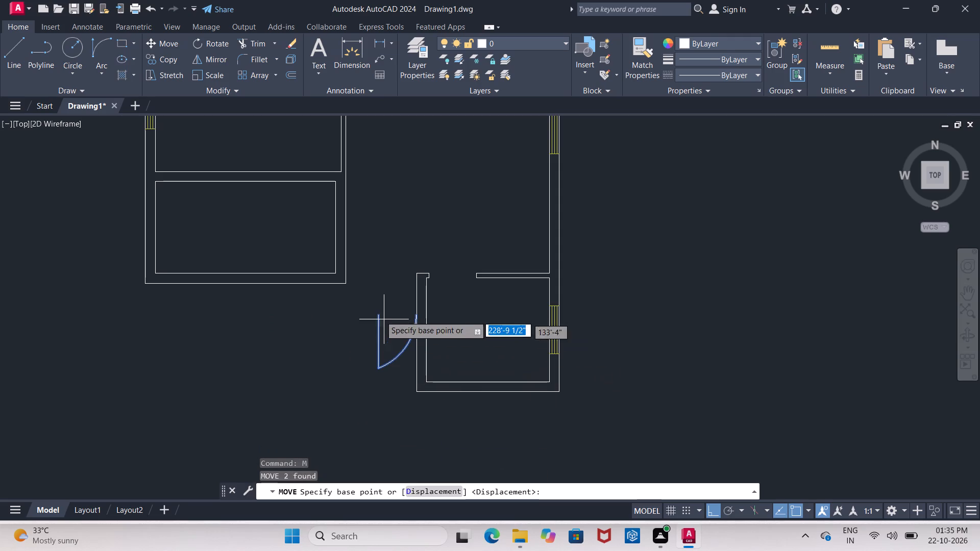
pyautogui.click(377, 314)
pyautogui.scroll(4, 431, 283)
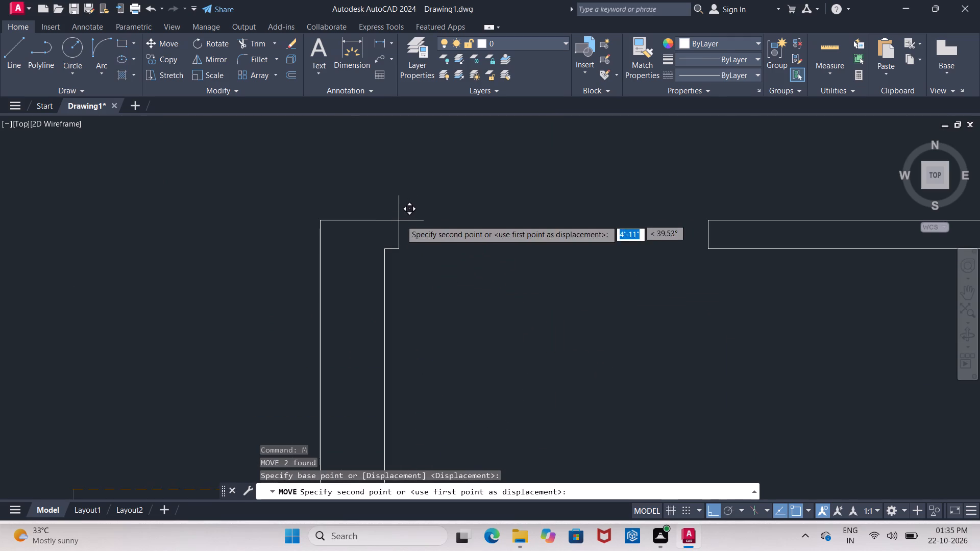
pyautogui.click(401, 222)
pyautogui.press('Escape')
pyautogui.scroll(-4, 207, 221)
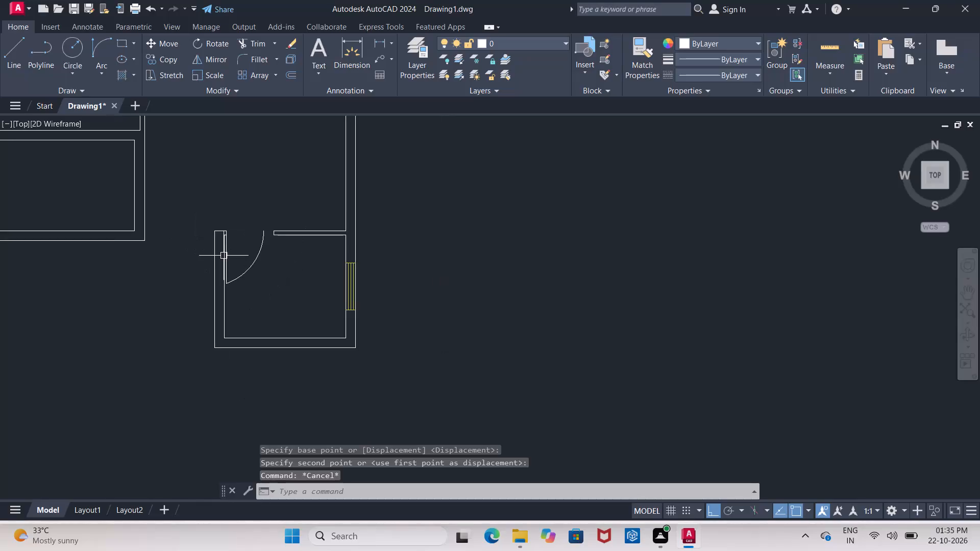
# Check the width of the larger west room's north doorway with a temporary jamb-to-jamb dimension.
pyautogui.scroll(-1, 226, 281)
pyautogui.scroll(-2, 199, 249)
pyautogui.scroll(2, 164, 207)
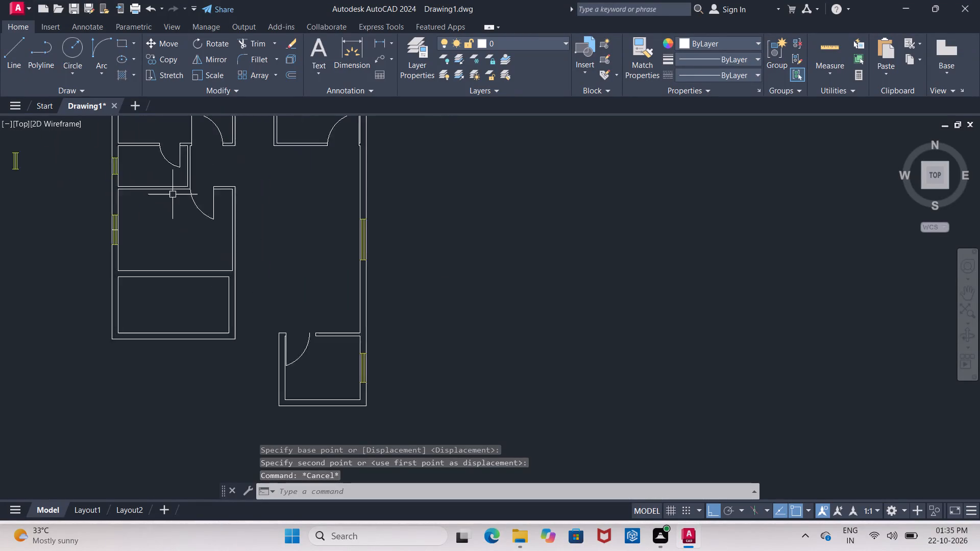
pyautogui.scroll(4, 173, 194)
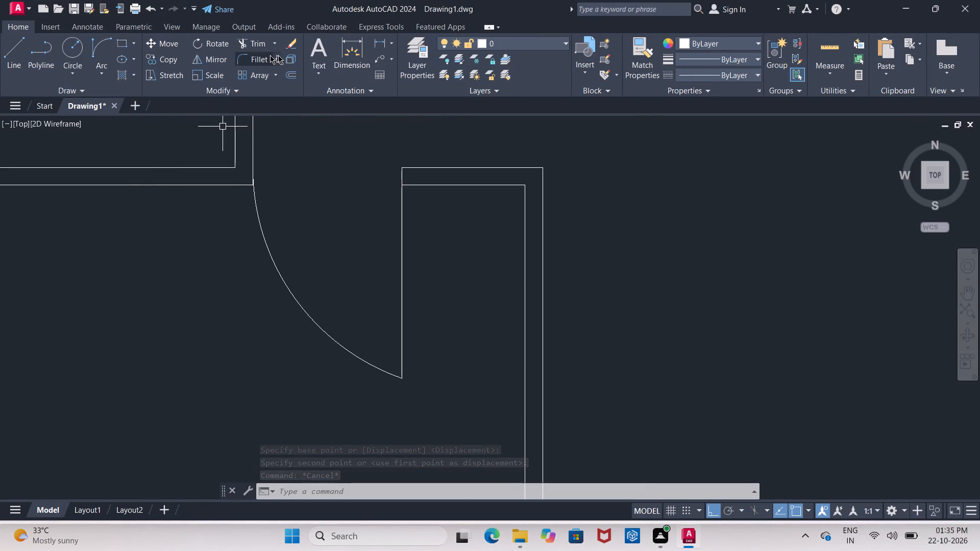
pyautogui.click(349, 60)
pyautogui.scroll(2, 268, 170)
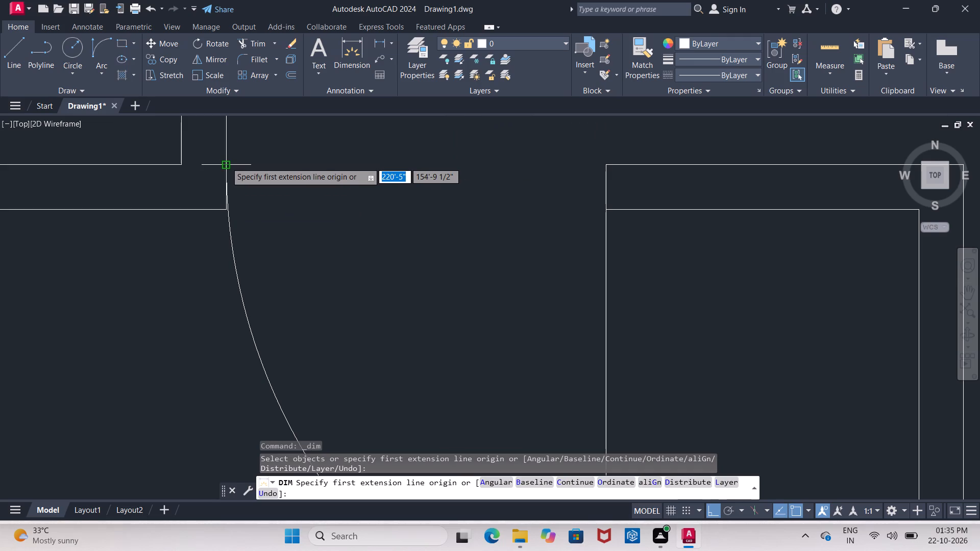
pyautogui.click(226, 162)
pyautogui.click(608, 165)
pyautogui.scroll(-3, 531, 191)
pyautogui.press('Escape')
pyautogui.scroll(-2, 455, 239)
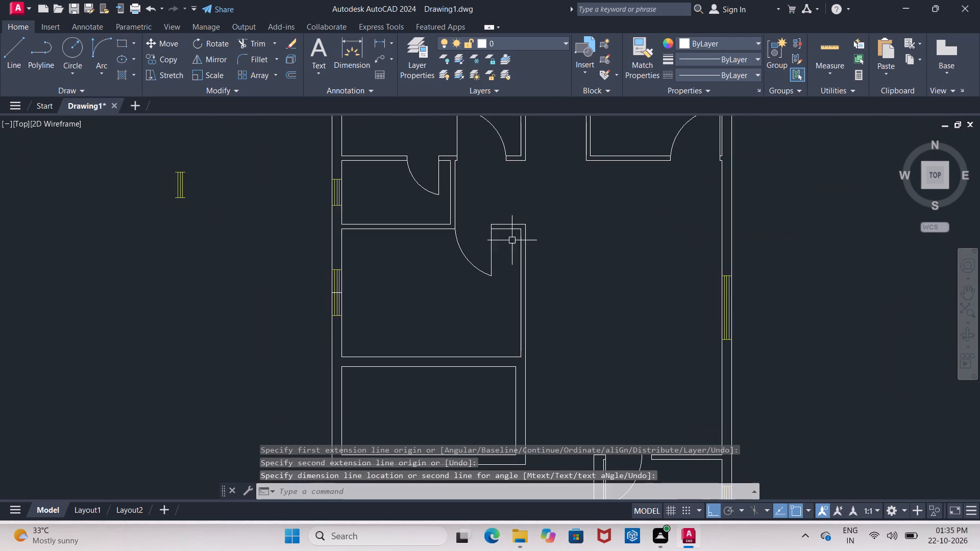
# Erase the door leaf and swing arc at the larger west room's north doorway.
pyautogui.scroll(2, 534, 236)
pyautogui.click(346, 245)
pyautogui.click(314, 267)
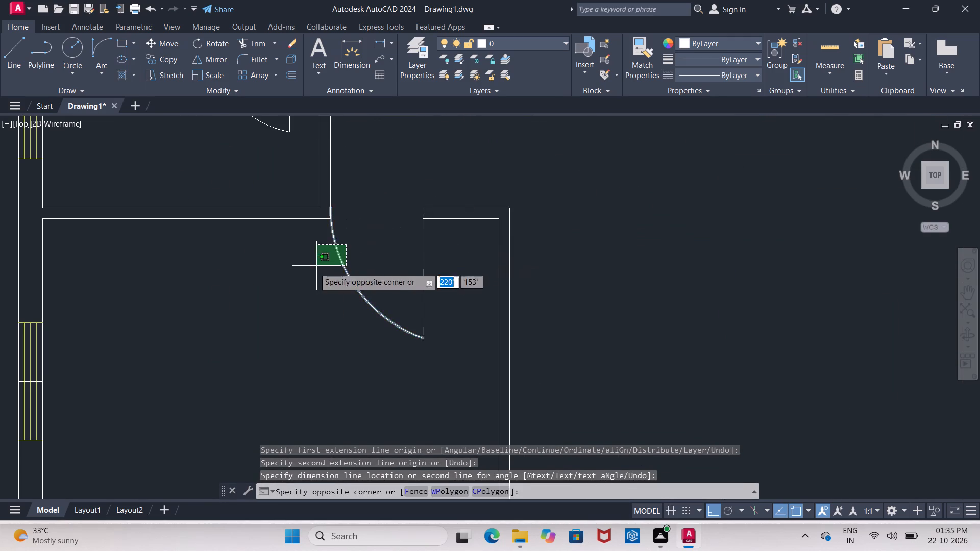
pyautogui.click(423, 264)
pyautogui.press('Delete')
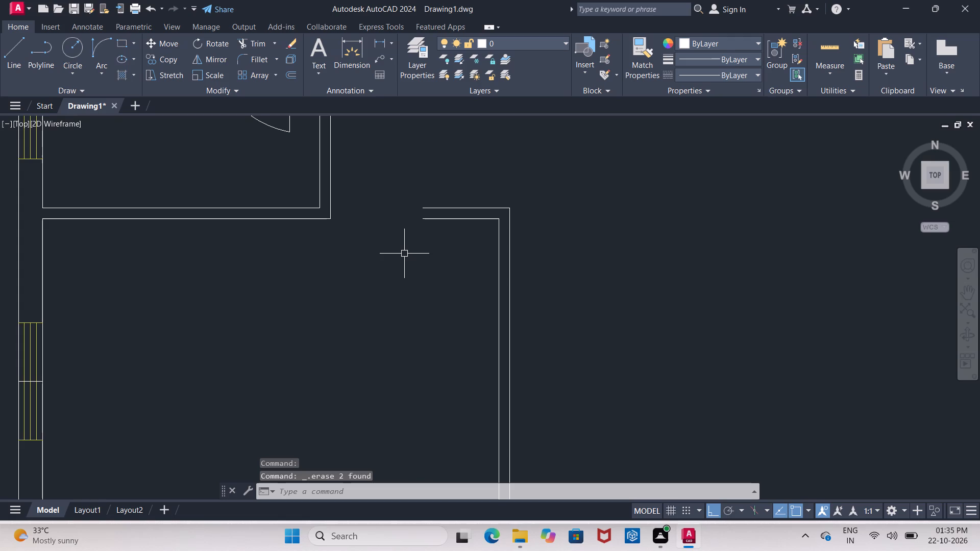
# Extend both north wall lines of the larger west room westward to close the old door opening.
pyautogui.write('ex')
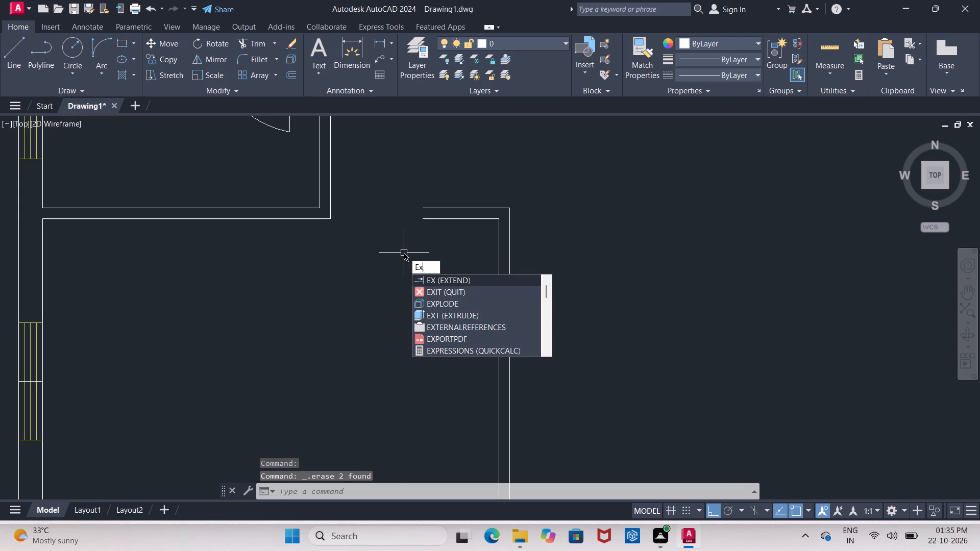
pyautogui.press('Return')
pyautogui.press('Return')
pyautogui.click(449, 209)
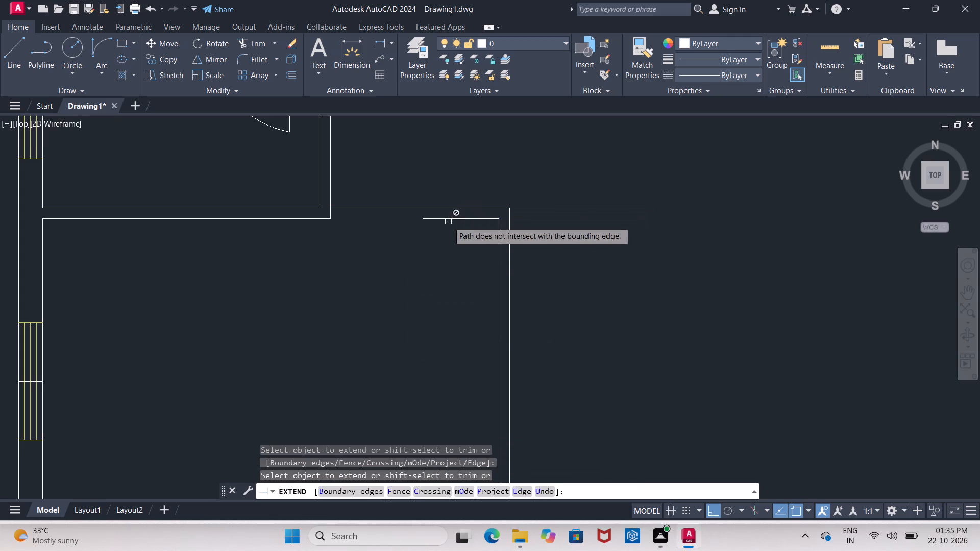
pyautogui.click(448, 221)
pyautogui.press('Escape')
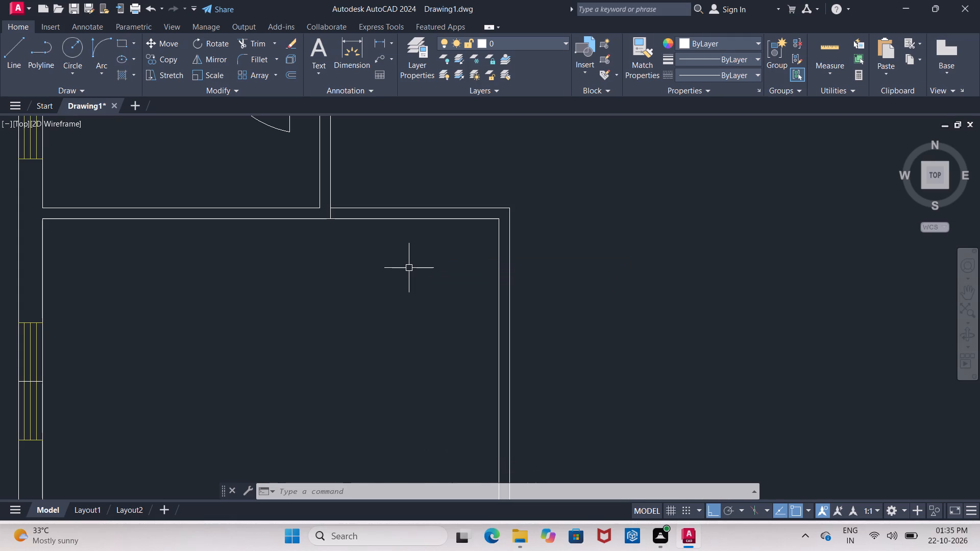
# Offset the small west room's outer east wall line 3.6' east.
pyautogui.press('o')
pyautogui.press('Return')
pyautogui.write("3.6'")
pyautogui.press('Return')
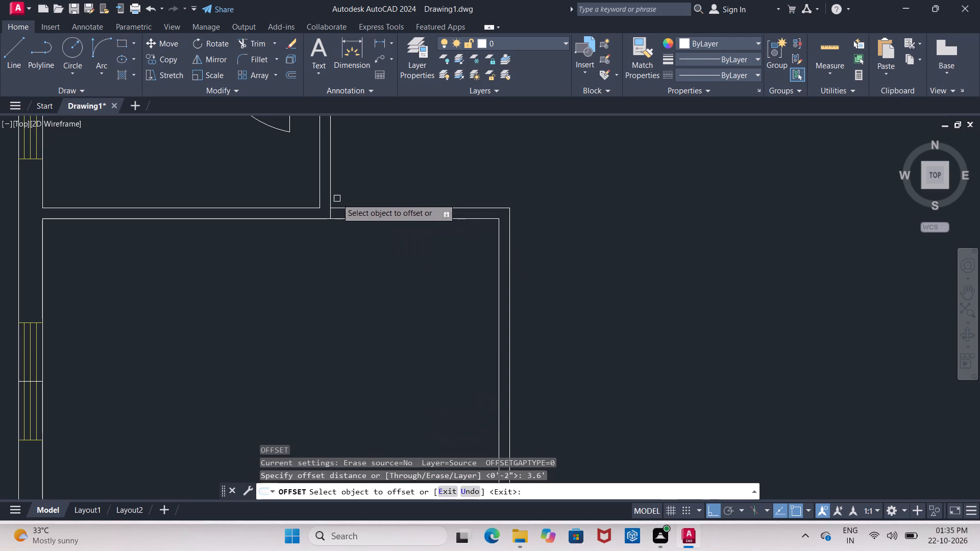
pyautogui.click(331, 198)
pyautogui.click(442, 197)
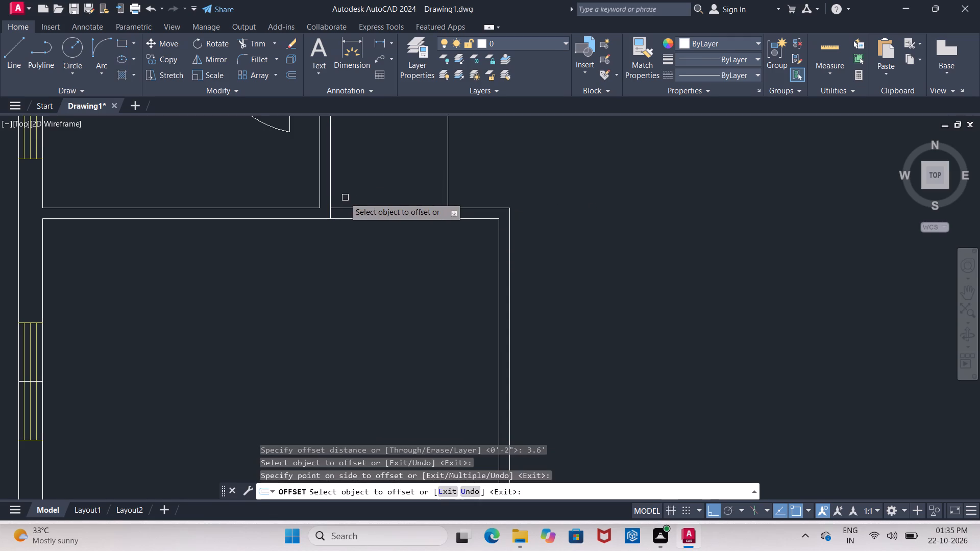
# Offset the small west room's outer east wall line 2" east, and offset that new line 3.6' east.
pyautogui.moveTo(329, 194); pyautogui.dragTo(334, 194)
pyautogui.write('2"')
pyautogui.press('Return')
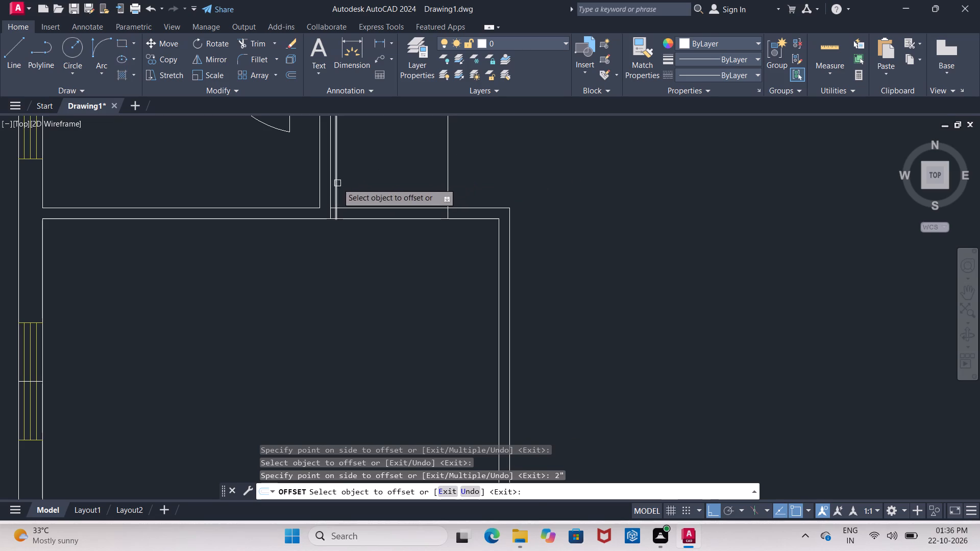
pyautogui.click(337, 183)
pyautogui.click(427, 178)
pyautogui.press('Escape')
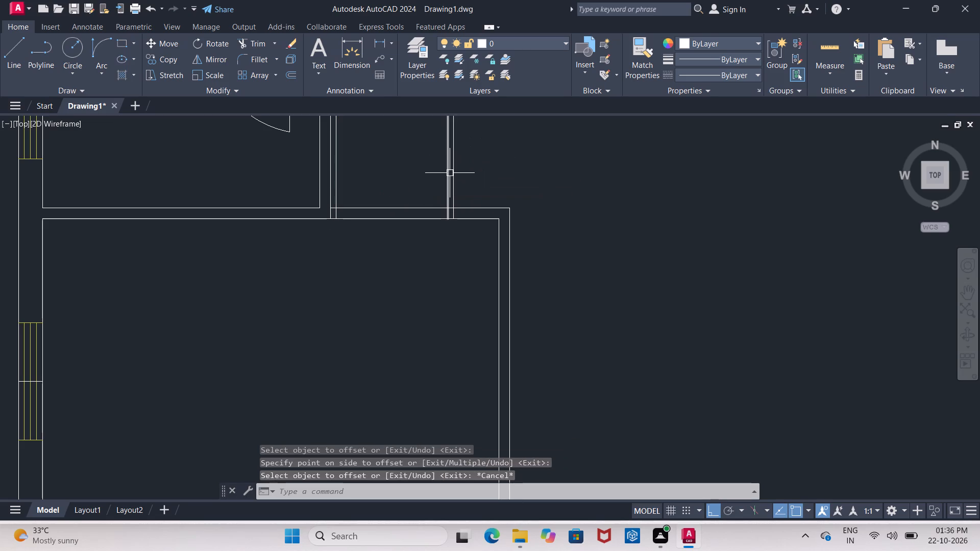
# Erase the first 3.6' offset line, the western one of the closely spaced pair above the larger west room.
pyautogui.click(450, 173)
pyautogui.press('Delete')
# Trim the two offset lines north of the larger west room's north wall, keeping only the door jambs within the wall thickness.
pyautogui.scroll(-3, 380, 194)
pyautogui.scroll(2, 375, 203)
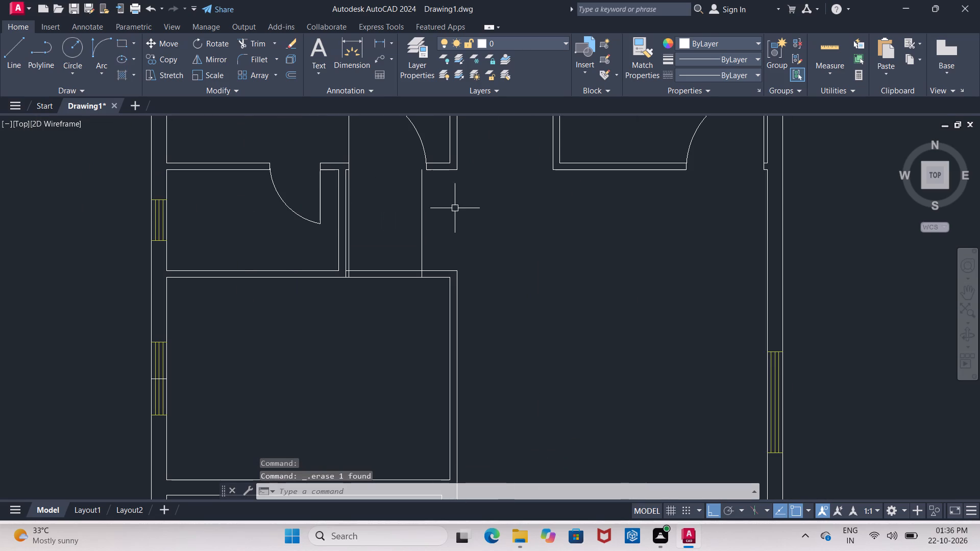
pyautogui.write('tr')
pyautogui.press('Return')
pyautogui.press('Return')
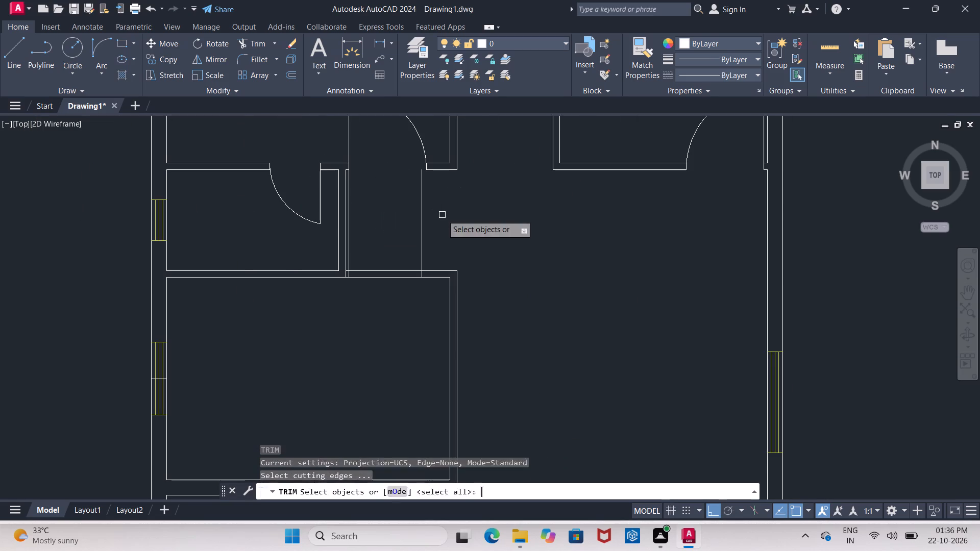
pyautogui.click(422, 221)
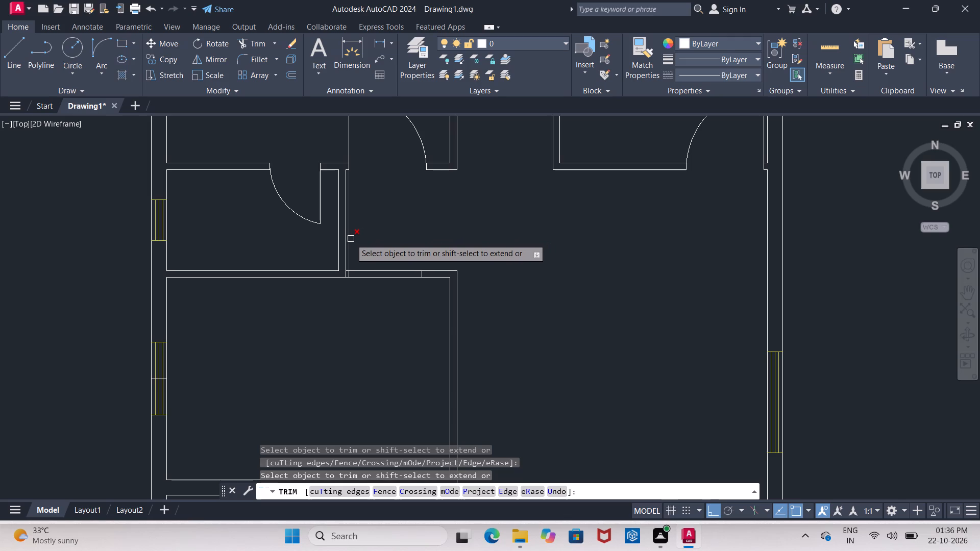
pyautogui.click(351, 239)
pyautogui.scroll(3, 373, 252)
pyautogui.press('Escape')
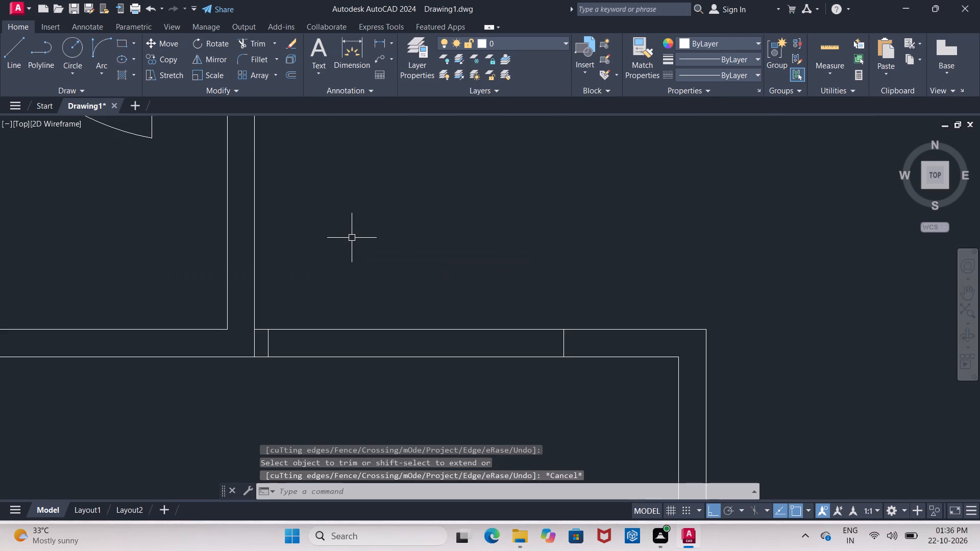
# Draw a 3' door leaf line south into the larger west room from the inner end of the west jamb.
pyautogui.press('l')
pyautogui.press('Return')
pyautogui.scroll(-3, 343, 212)
pyautogui.scroll(2, 334, 247)
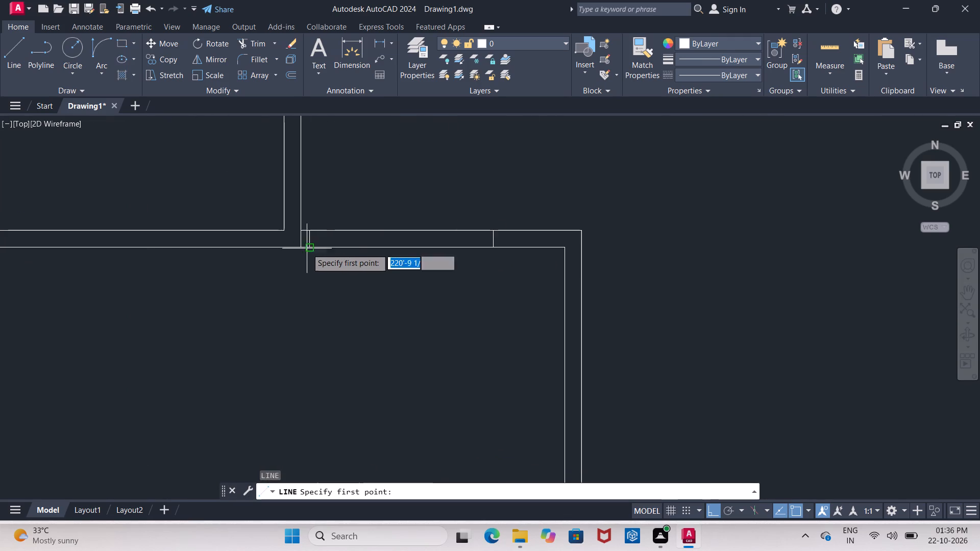
pyautogui.click(309, 249)
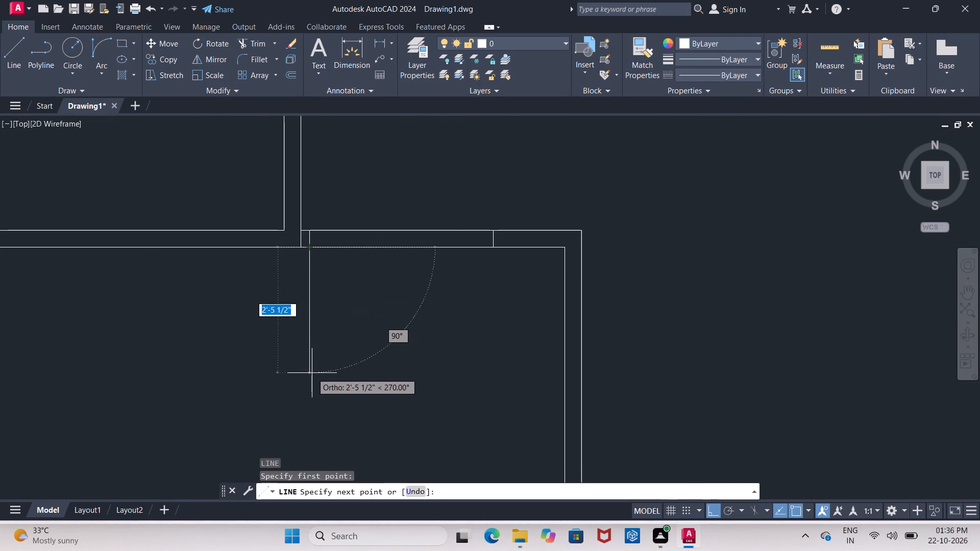
pyautogui.press('4')
pyautogui.press('BackSpace')
pyautogui.press('3')
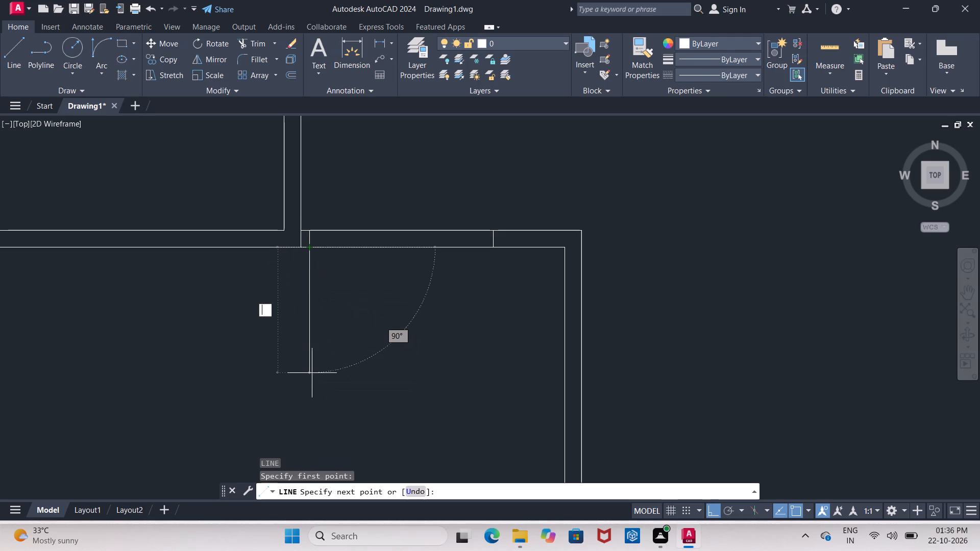
pyautogui.press("'")
pyautogui.press('Return')
pyautogui.press('Escape')
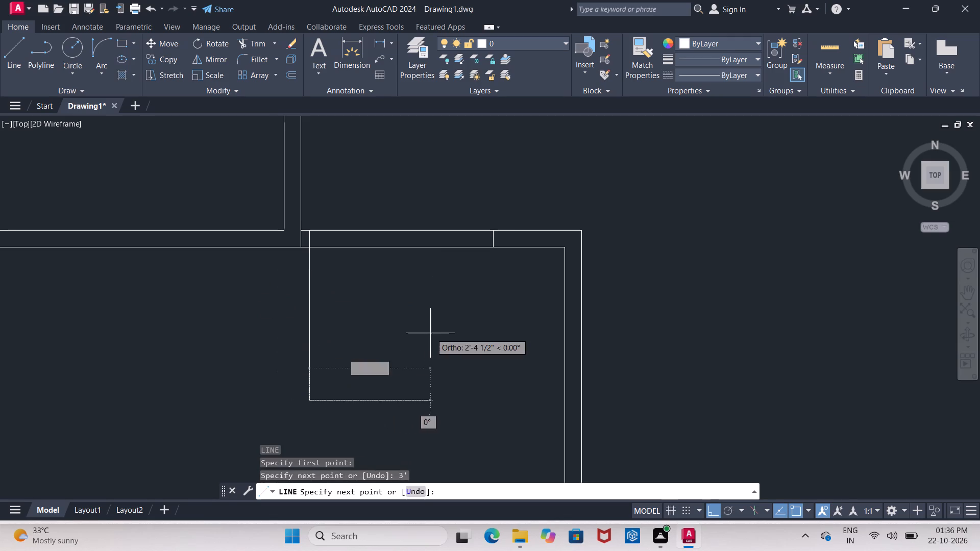
# Draw the door swing arc from the east jamb's outer corner to the free end of the leaf.
pyautogui.click(97, 45)
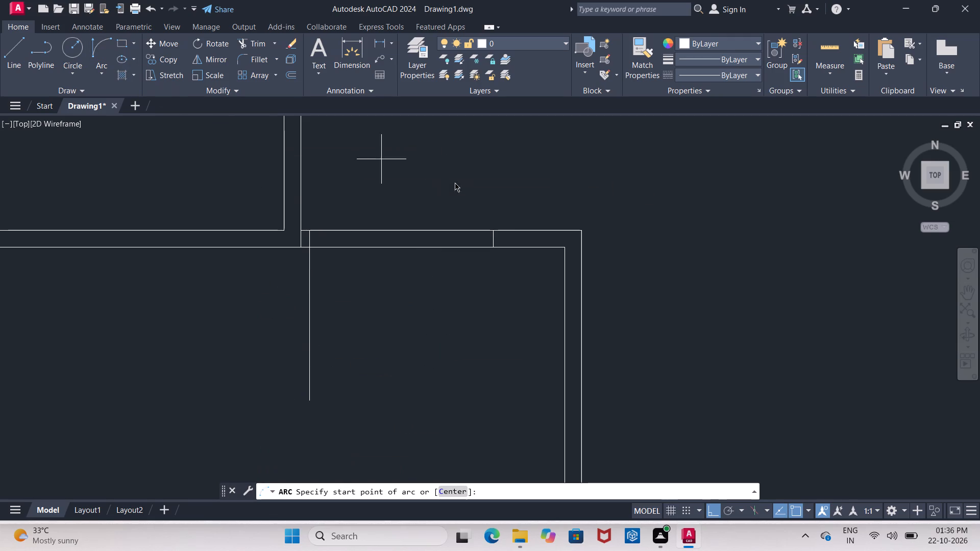
pyautogui.click(495, 231)
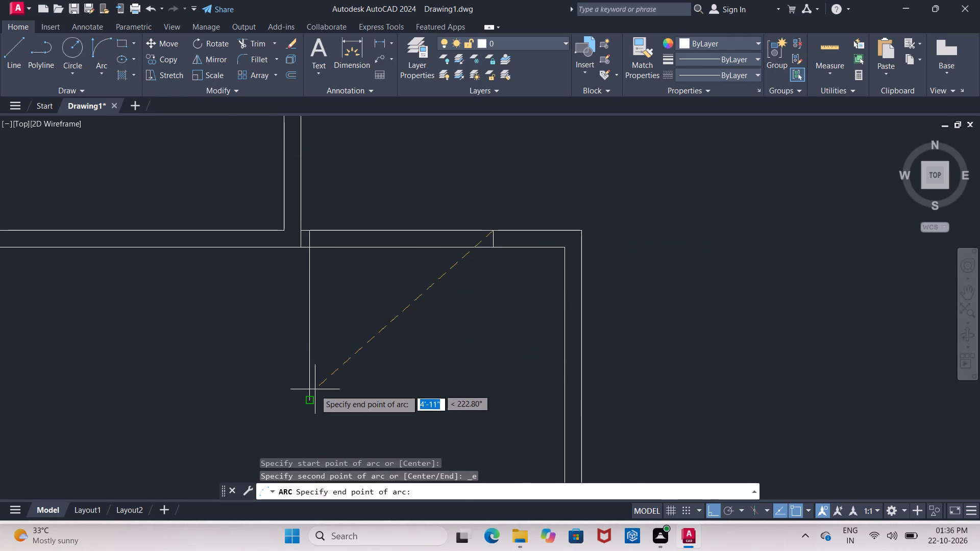
pyautogui.click(314, 398)
pyautogui.click(351, 407)
pyautogui.press('Escape')
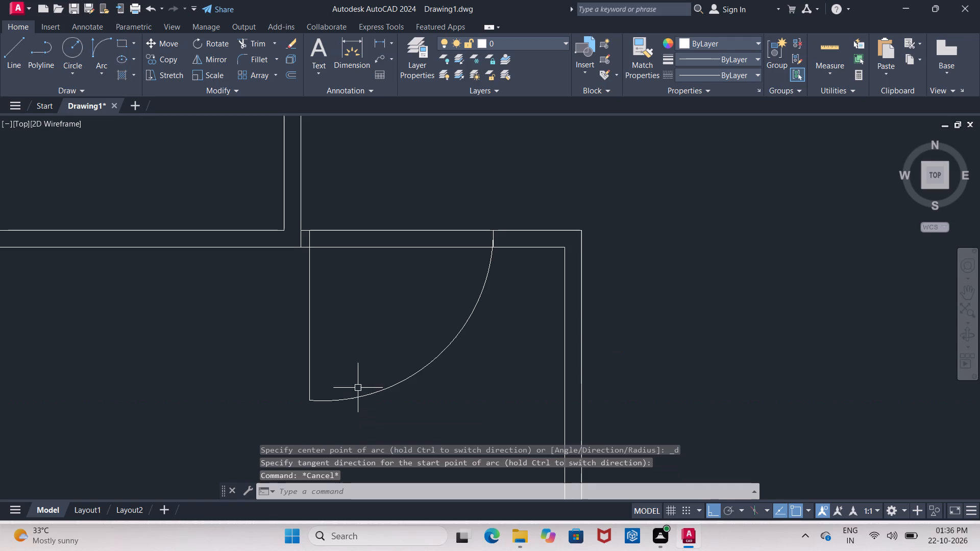
# Trim the north wall lines between the jambs and the small room's east wall line crossing the wall to open the doorway.
pyautogui.write('tr')
pyautogui.press('Return')
pyautogui.press('Return')
pyautogui.moveTo(384, 301); pyautogui.dragTo(385, 288)
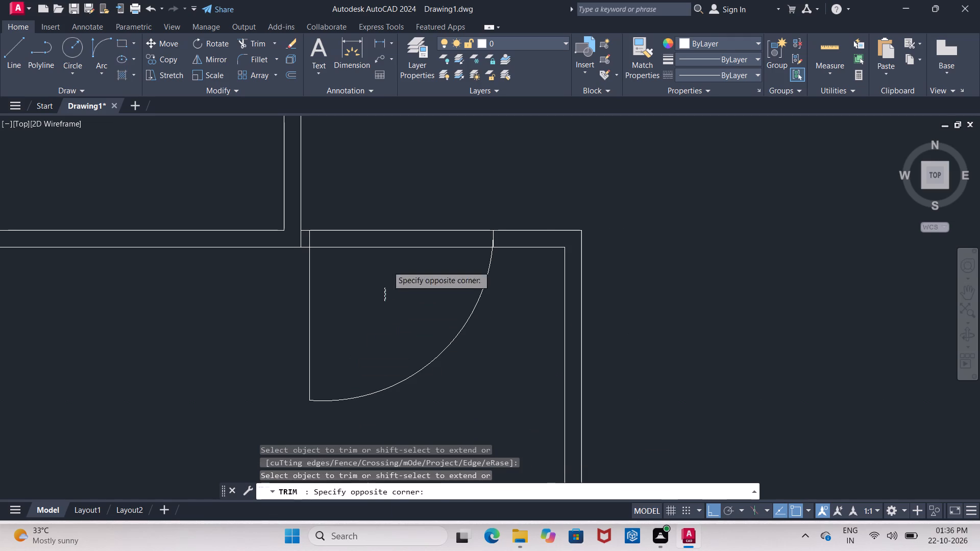
pyautogui.click(378, 182)
pyautogui.click(451, 230)
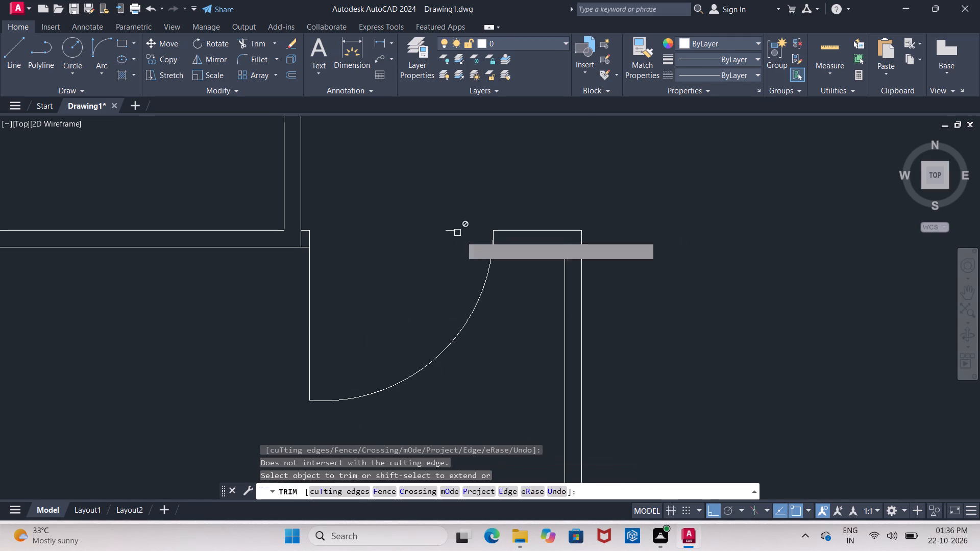
pyautogui.scroll(4, 489, 238)
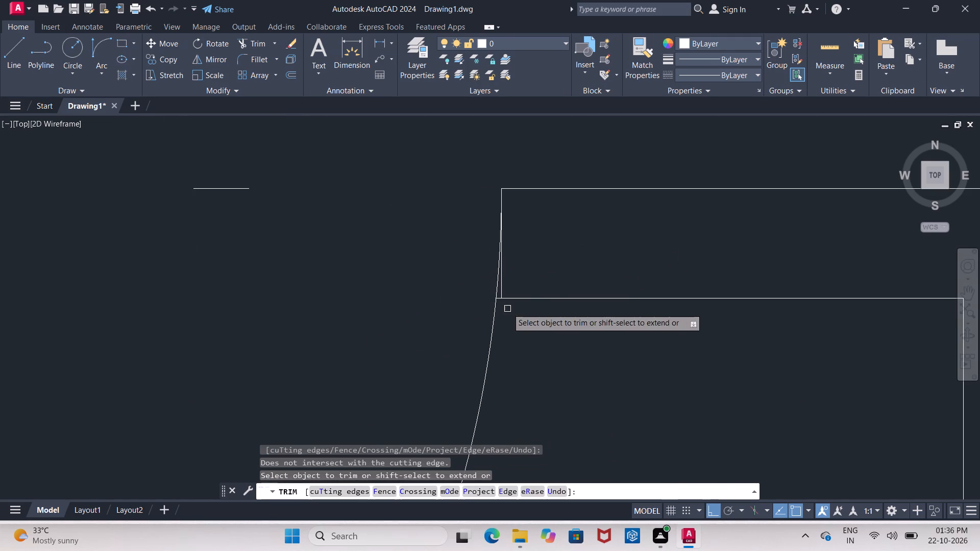
pyautogui.scroll(4, 507, 305)
pyautogui.click(453, 265)
pyautogui.scroll(-4, 447, 264)
pyautogui.scroll(-2, 362, 297)
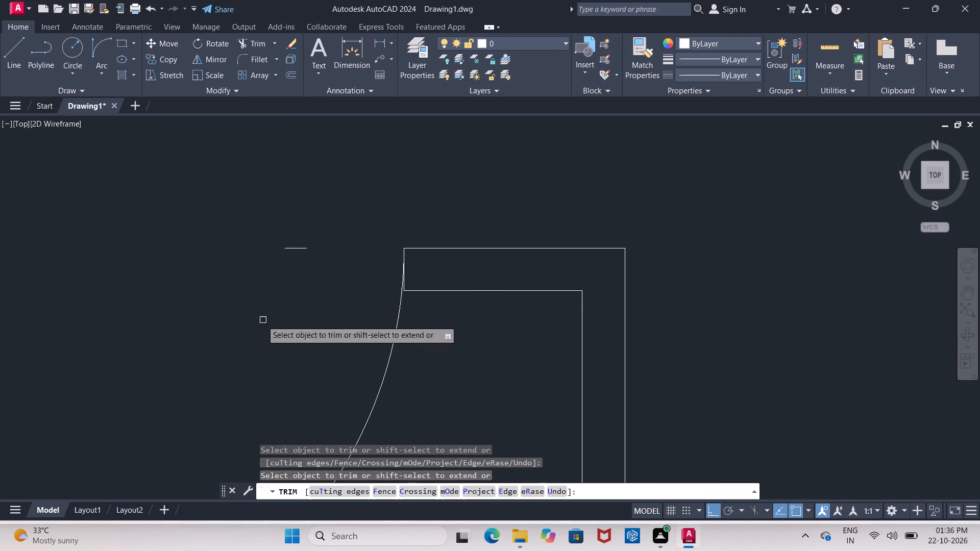
pyautogui.scroll(-3, 294, 319)
pyautogui.scroll(3, 272, 321)
pyautogui.click(251, 255)
pyautogui.press('Escape')
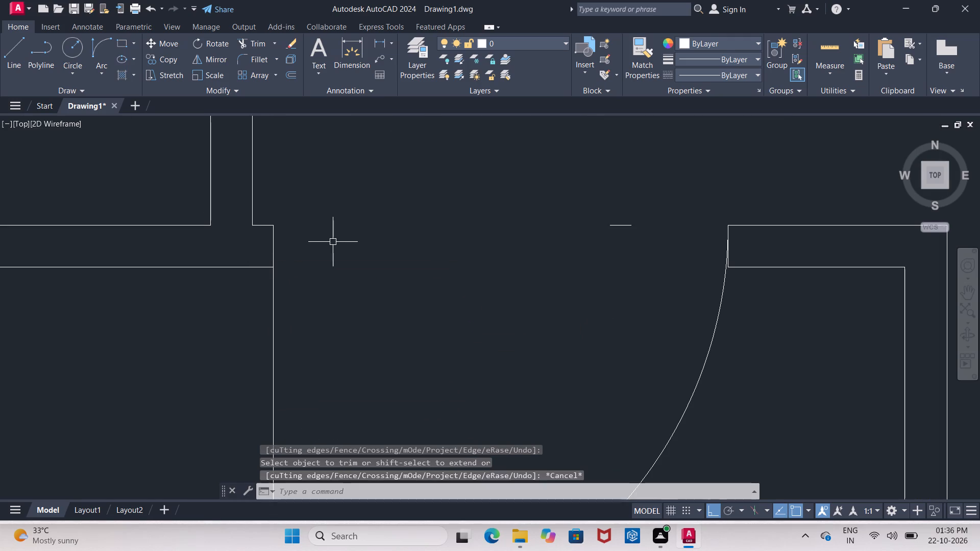
# Erase the short leftover wall line segment inside the larger west room's door opening.
pyautogui.click(618, 221)
pyautogui.click(614, 232)
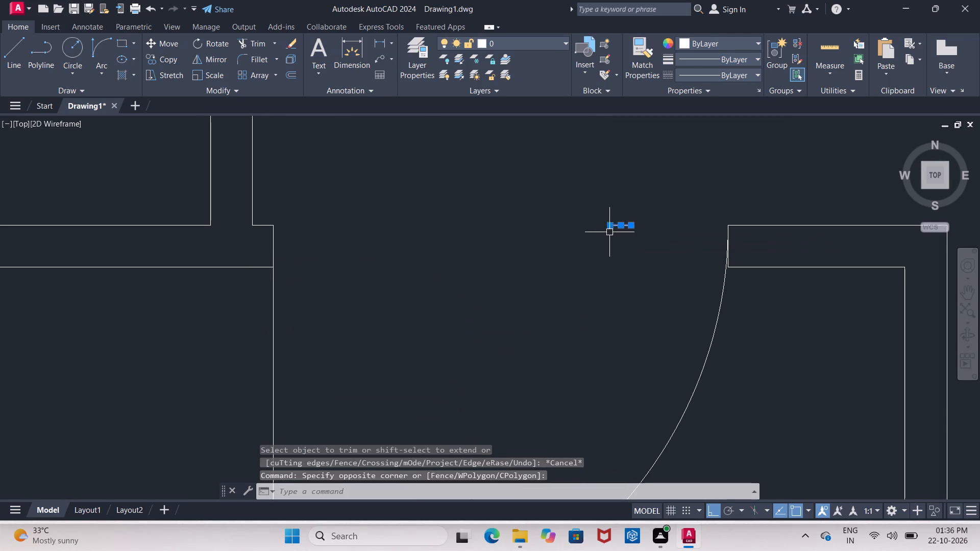
pyautogui.press('Delete')
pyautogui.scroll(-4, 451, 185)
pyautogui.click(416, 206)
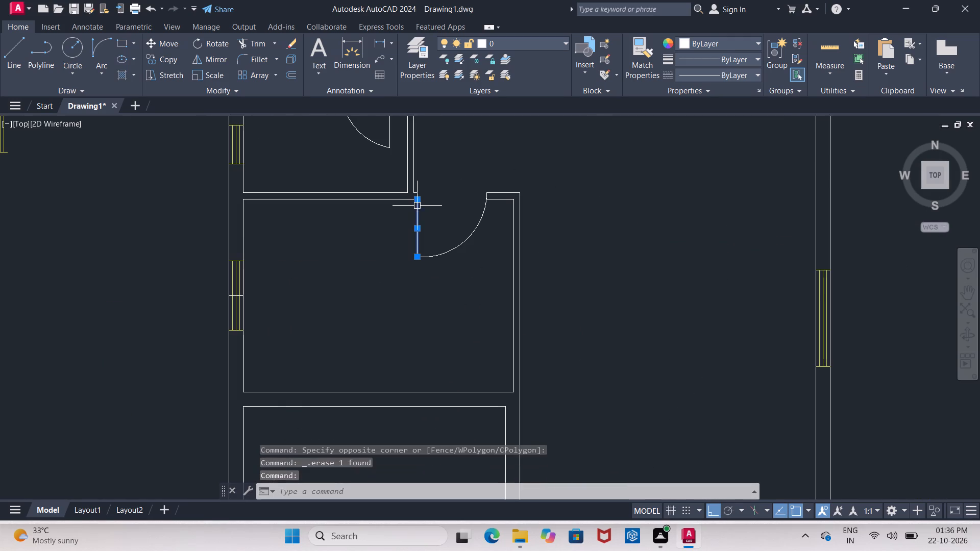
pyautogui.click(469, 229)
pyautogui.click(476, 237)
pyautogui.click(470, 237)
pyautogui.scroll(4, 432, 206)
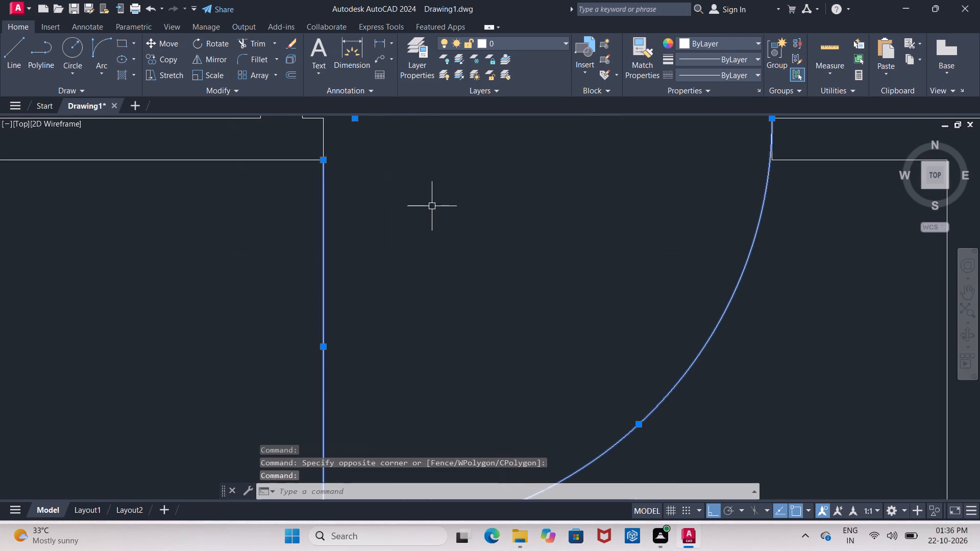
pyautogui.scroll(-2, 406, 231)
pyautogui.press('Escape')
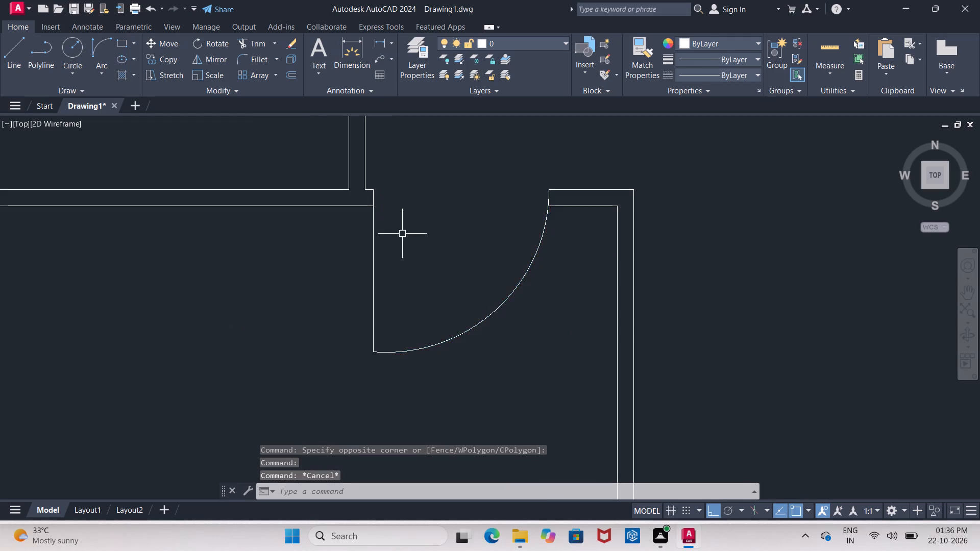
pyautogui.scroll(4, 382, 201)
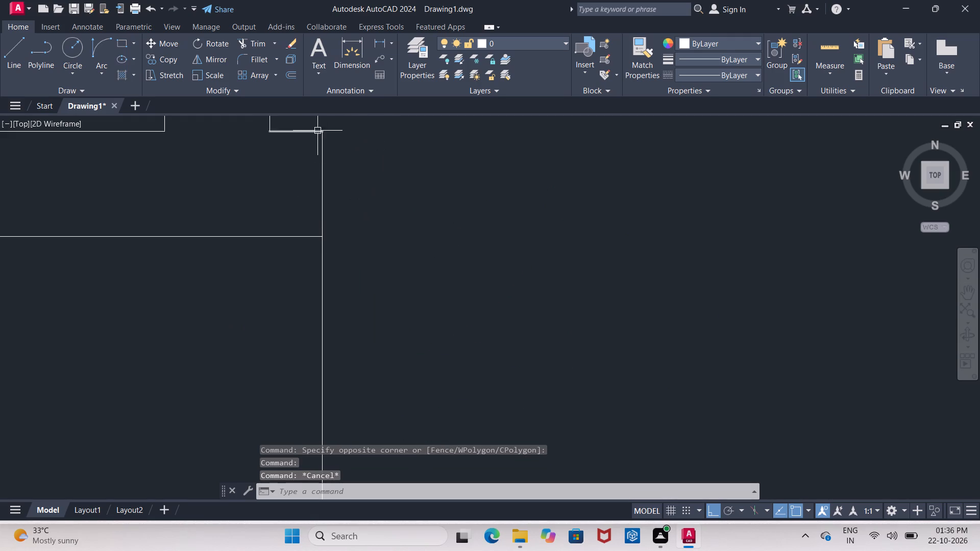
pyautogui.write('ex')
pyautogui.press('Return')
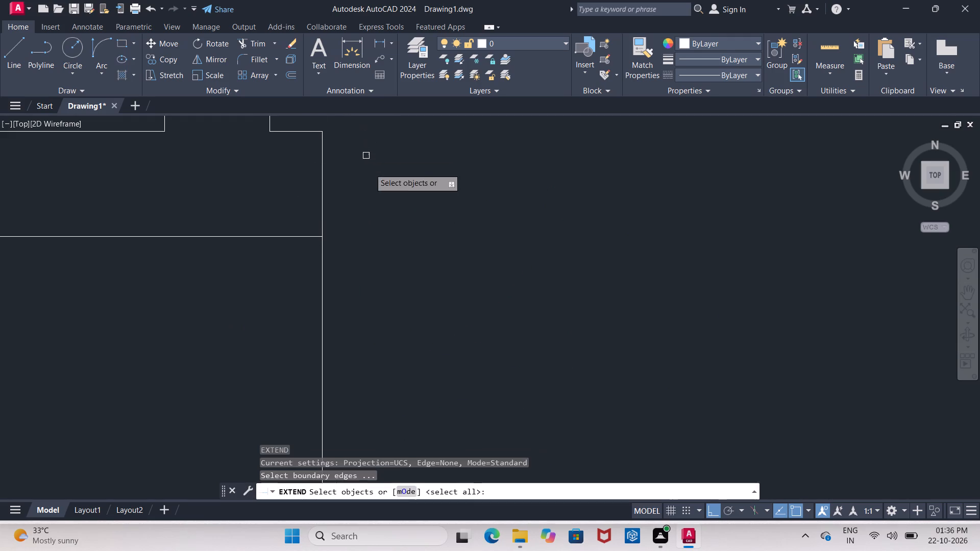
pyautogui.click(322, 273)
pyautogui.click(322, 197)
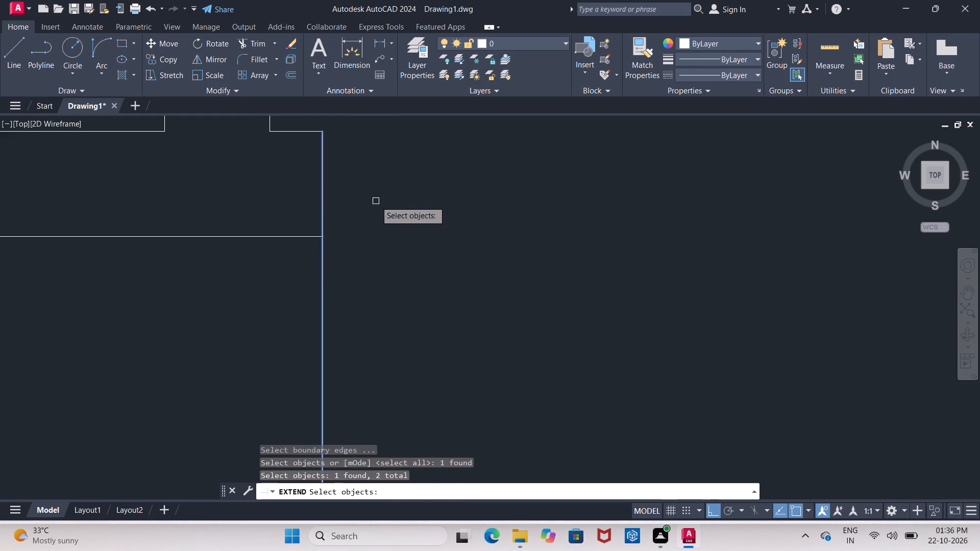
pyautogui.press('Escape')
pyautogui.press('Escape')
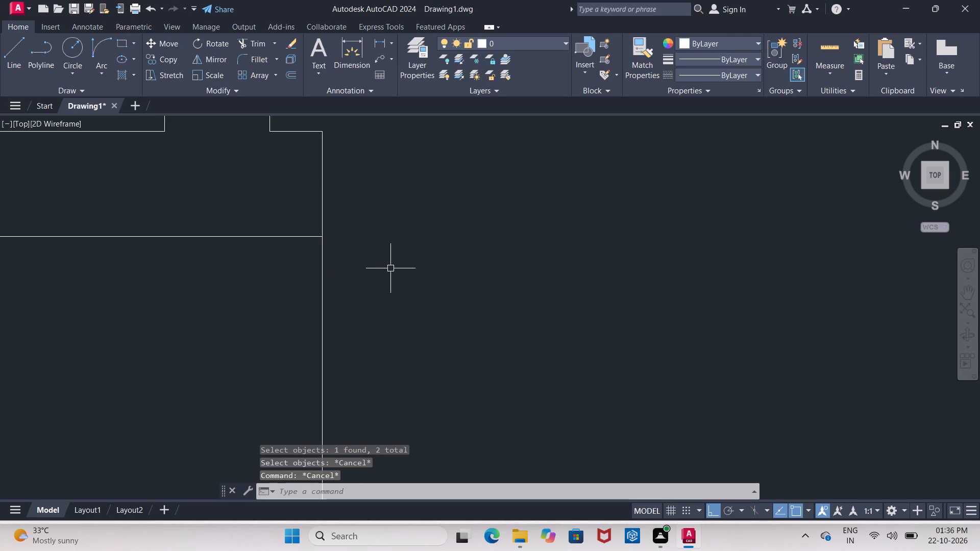
# Extend the larger west room's door leaf line north to the wall's outer line.
pyautogui.write('ex')
pyautogui.press('Return')
pyautogui.press('Return')
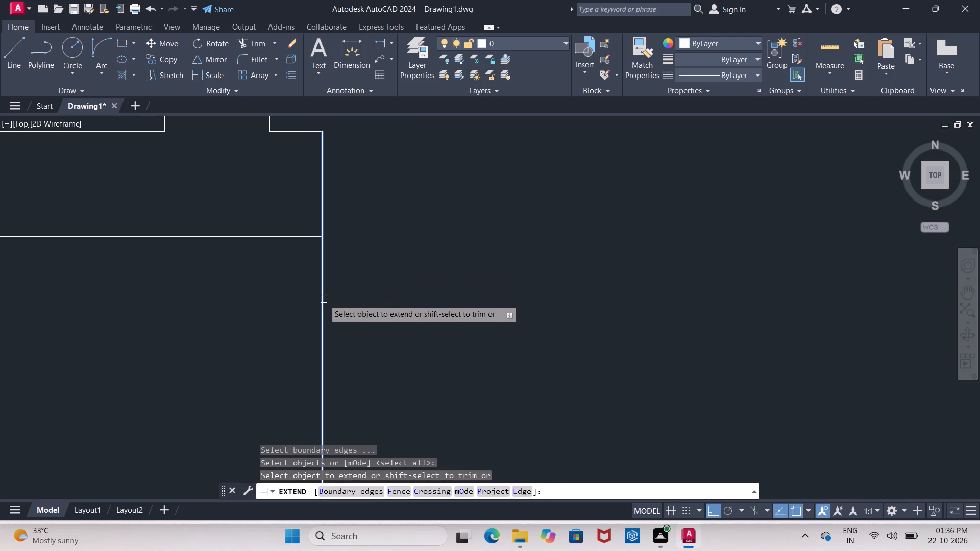
pyautogui.click(322, 300)
pyautogui.scroll(-1, 375, 239)
pyautogui.press('Escape')
# Copy the door leaf and swing arc from the leaf's top end straight south, below the west rooms.
pyautogui.click(344, 260)
pyautogui.scroll(-4, 373, 244)
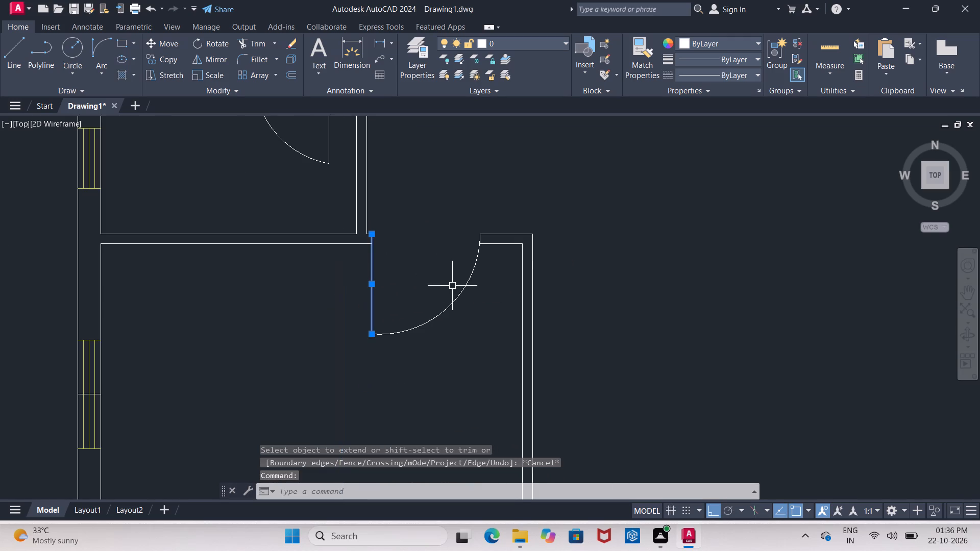
pyautogui.click(457, 300)
pyautogui.press('c')
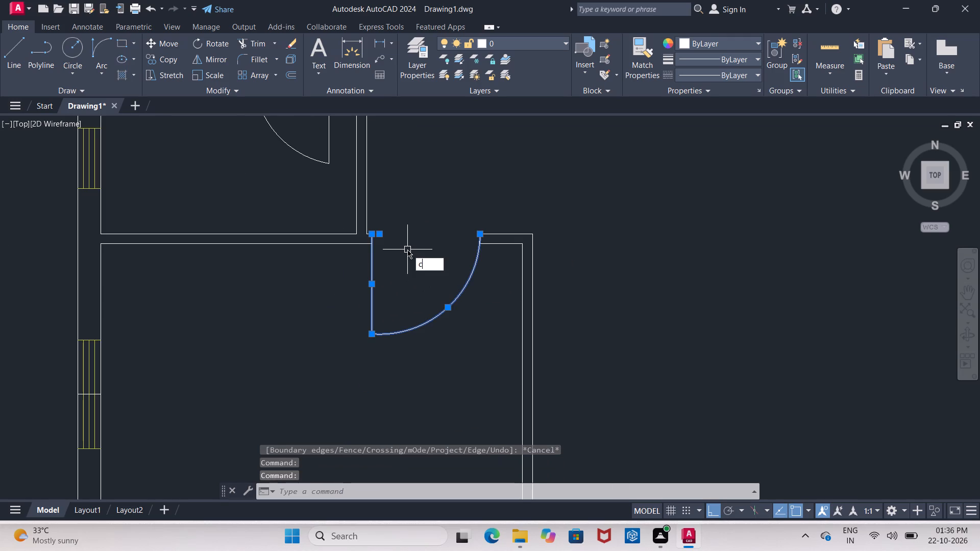
pyautogui.click(443, 312)
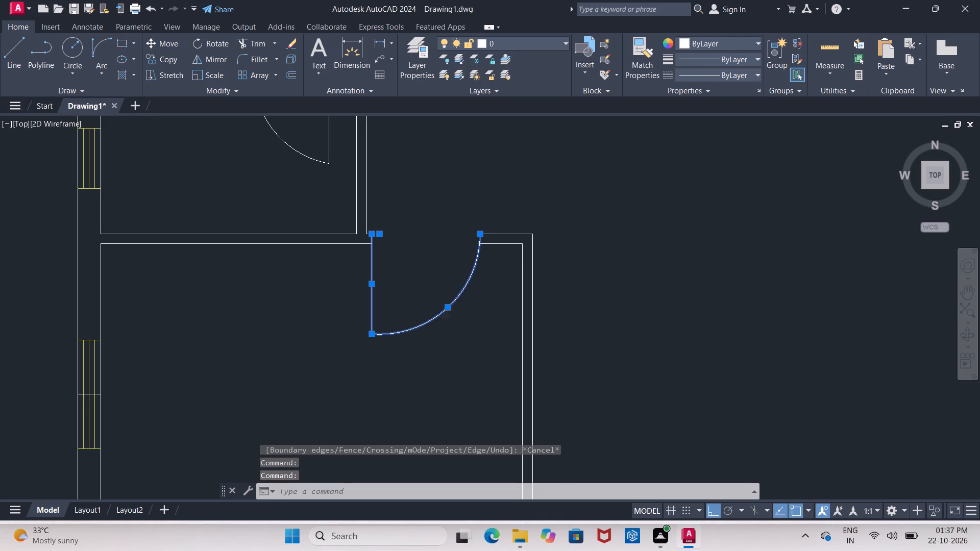
pyautogui.click(371, 232)
pyautogui.scroll(-6, 351, 222)
pyautogui.scroll(4, 402, 288)
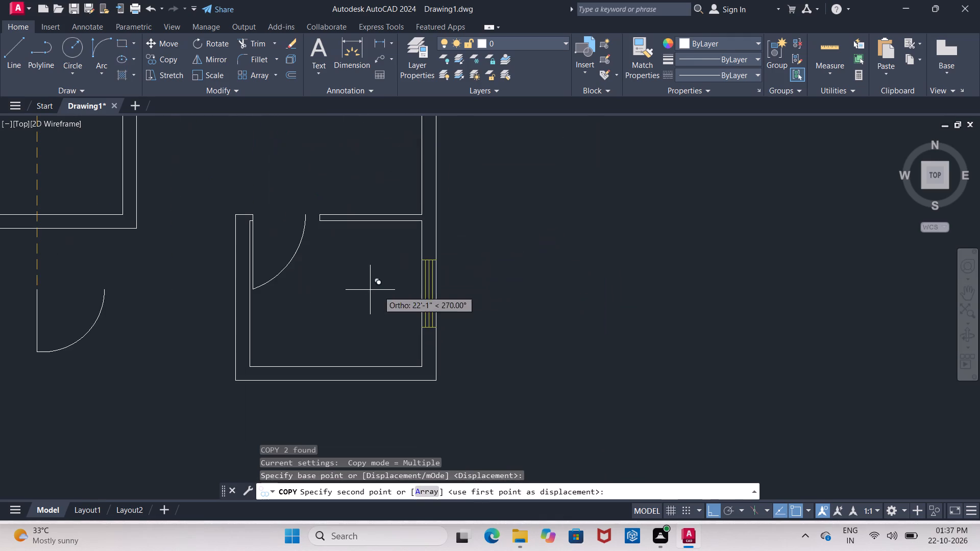
pyautogui.click(327, 267)
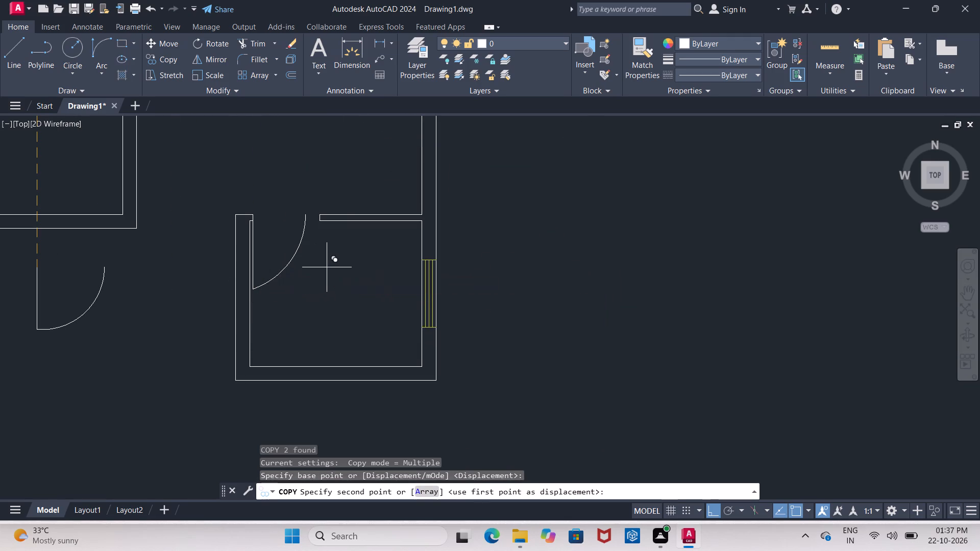
pyautogui.press('Escape')
# Erase the old door leaf and swing arc in the small southeast room.
pyautogui.click(289, 269)
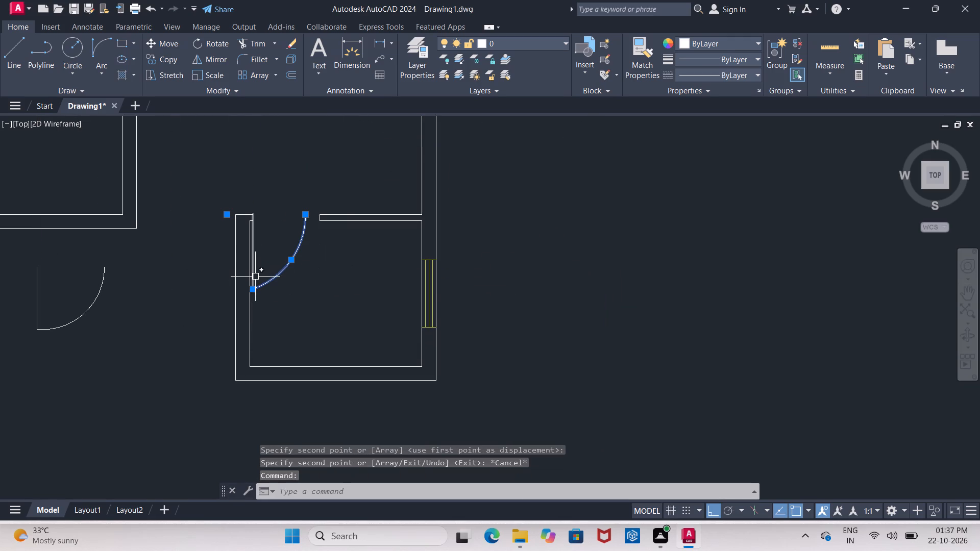
pyautogui.click(255, 276)
pyautogui.press('Delete')
pyautogui.scroll(-2, 333, 262)
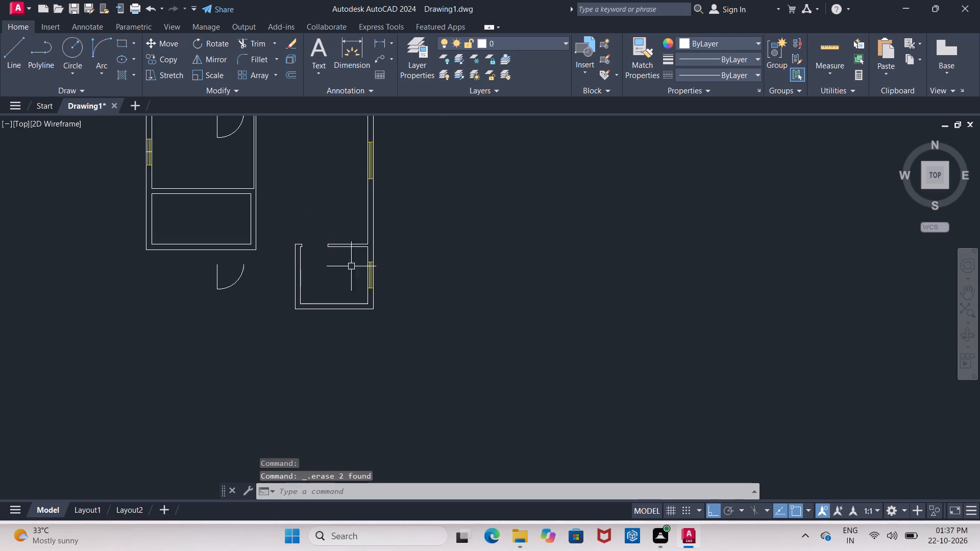
# Move the copied door leaf and swing arc into the southeast room's door opening, placing the leaf's top end at the west jamb's outer corner.
pyautogui.click(201, 258)
pyautogui.click(261, 299)
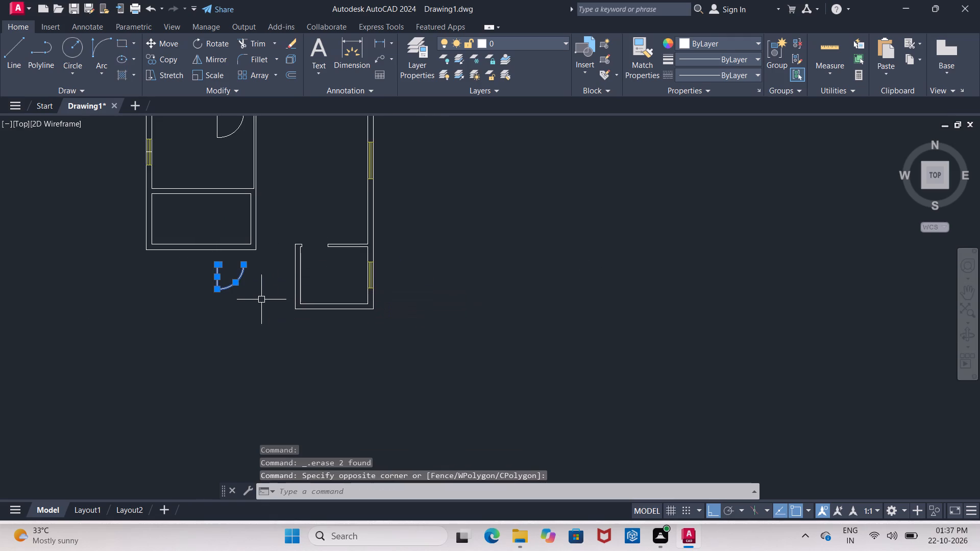
pyautogui.press('m')
pyautogui.click(306, 332)
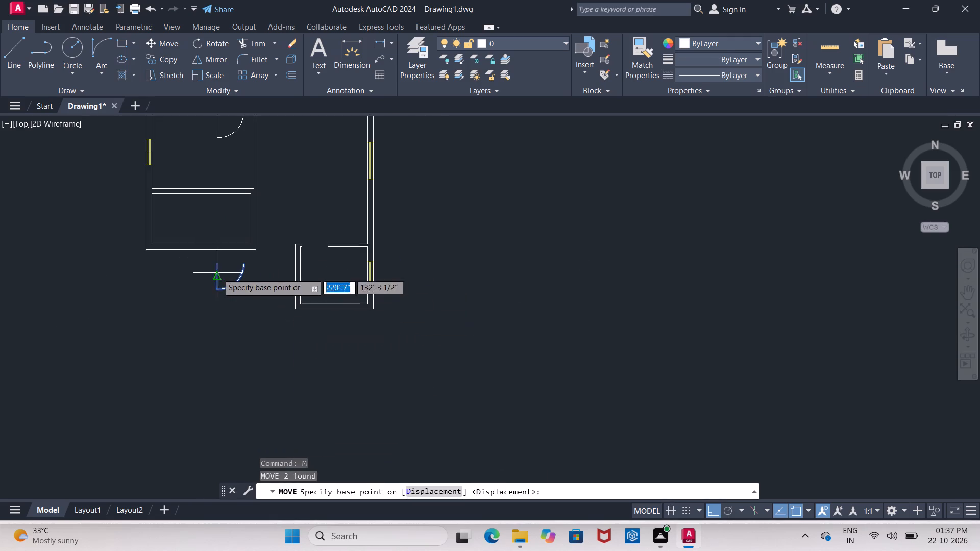
pyautogui.click(217, 265)
pyautogui.scroll(4, 336, 233)
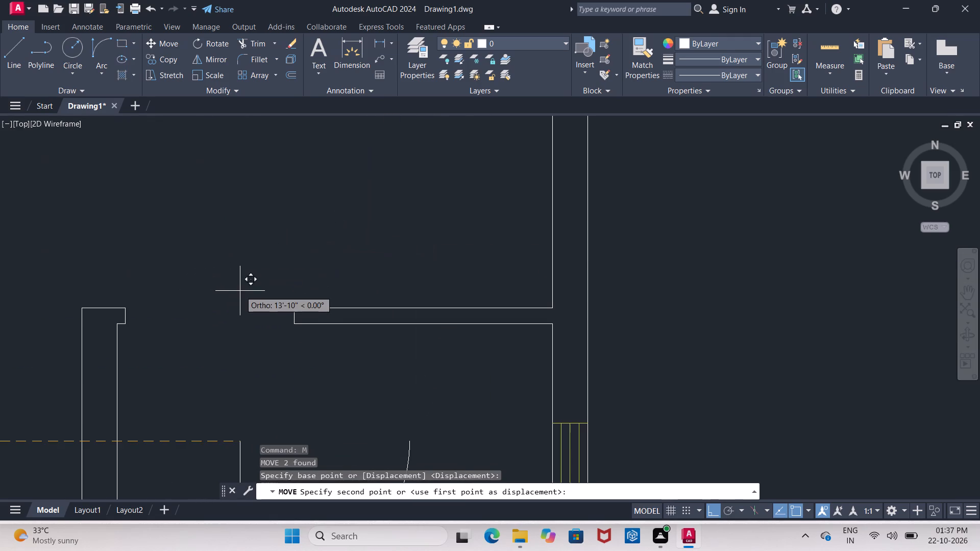
pyautogui.click(123, 309)
pyautogui.press('Escape')
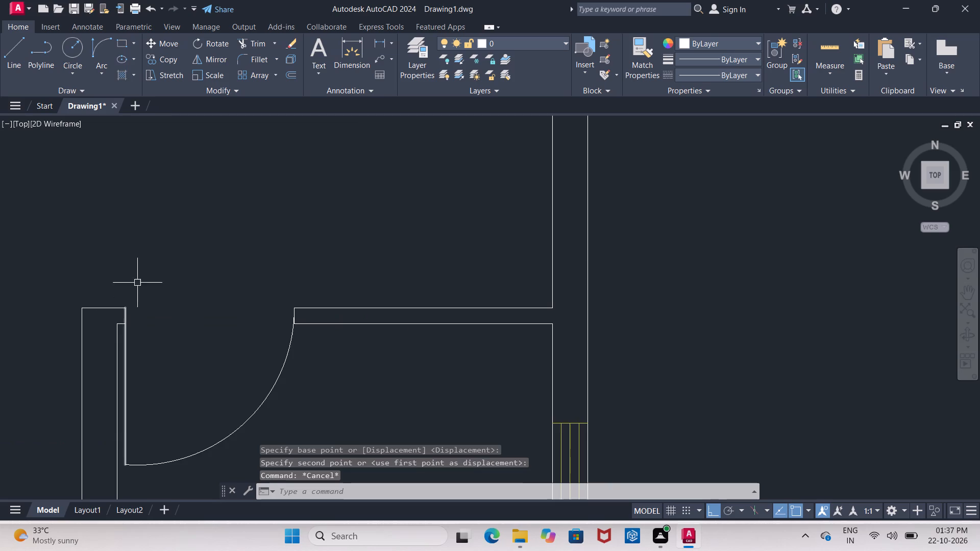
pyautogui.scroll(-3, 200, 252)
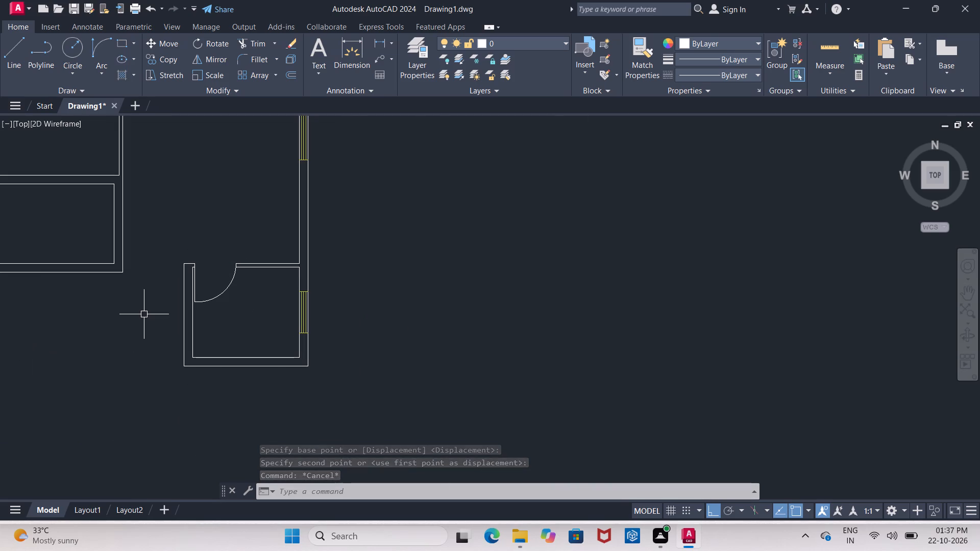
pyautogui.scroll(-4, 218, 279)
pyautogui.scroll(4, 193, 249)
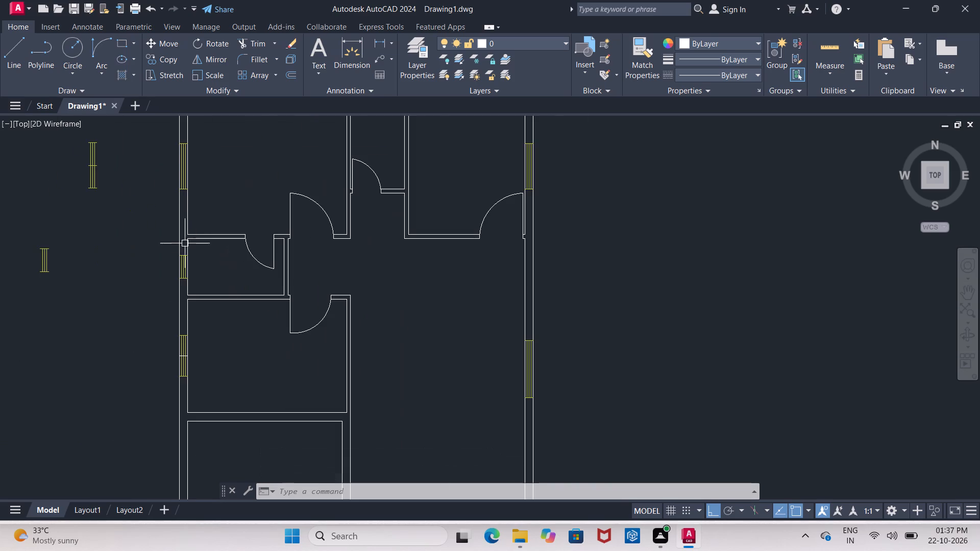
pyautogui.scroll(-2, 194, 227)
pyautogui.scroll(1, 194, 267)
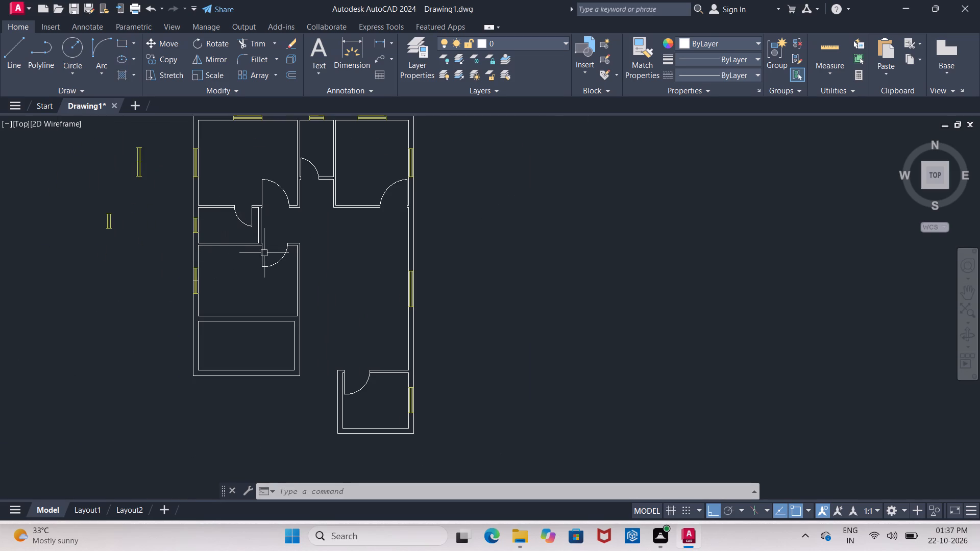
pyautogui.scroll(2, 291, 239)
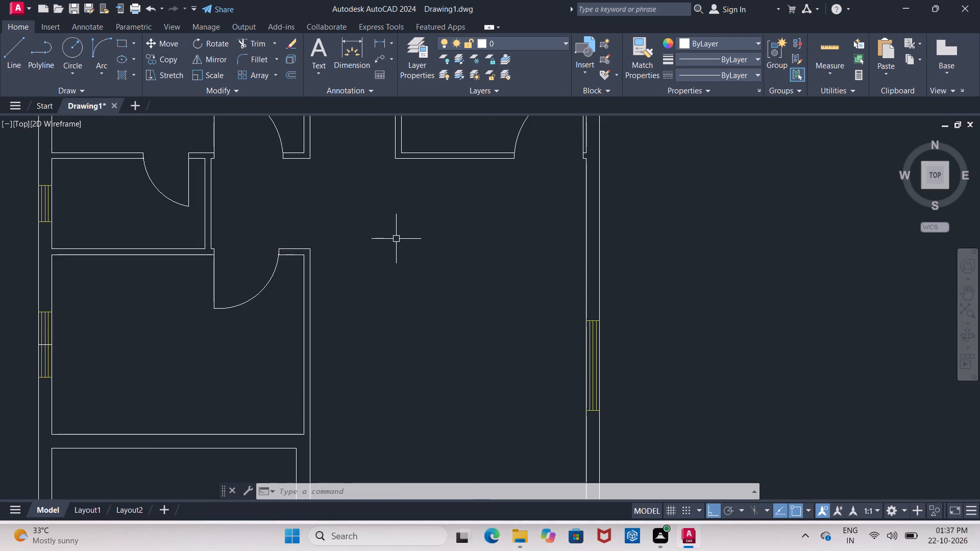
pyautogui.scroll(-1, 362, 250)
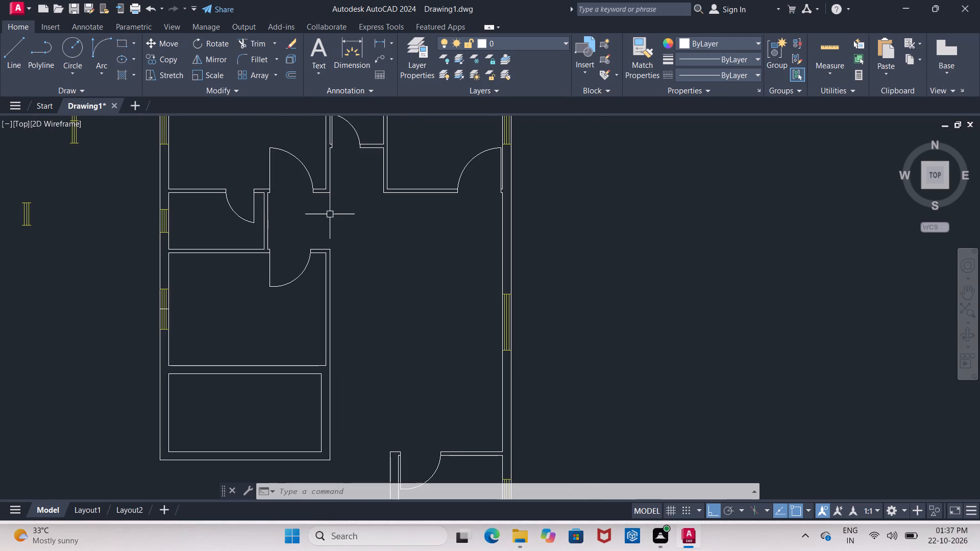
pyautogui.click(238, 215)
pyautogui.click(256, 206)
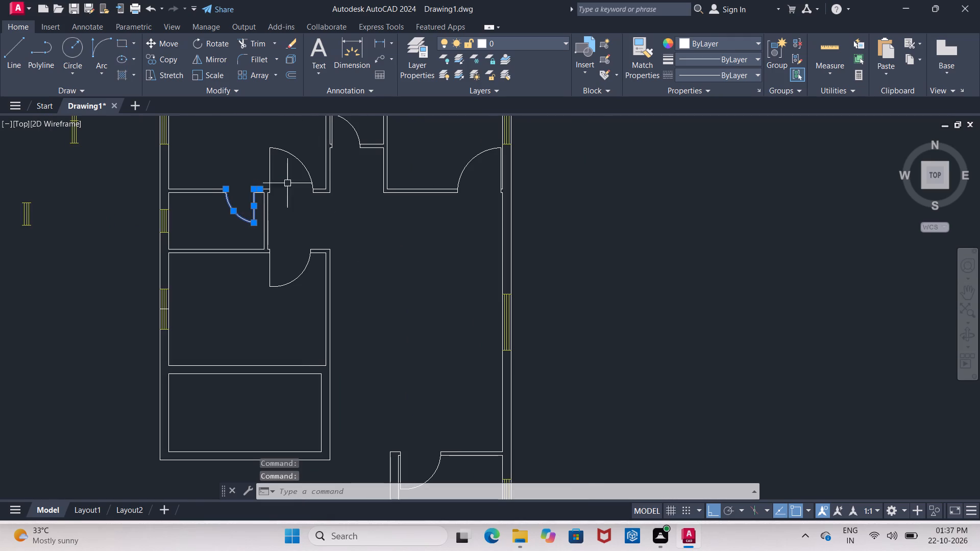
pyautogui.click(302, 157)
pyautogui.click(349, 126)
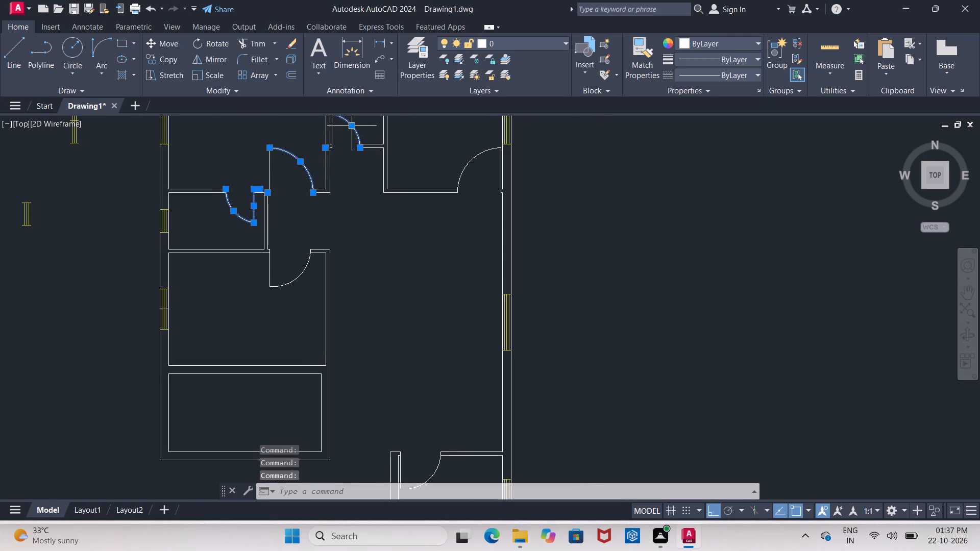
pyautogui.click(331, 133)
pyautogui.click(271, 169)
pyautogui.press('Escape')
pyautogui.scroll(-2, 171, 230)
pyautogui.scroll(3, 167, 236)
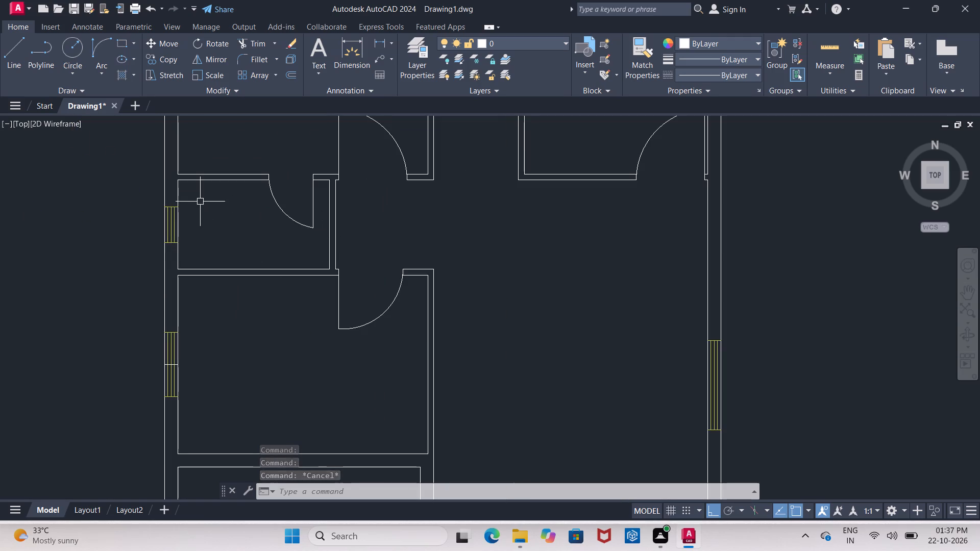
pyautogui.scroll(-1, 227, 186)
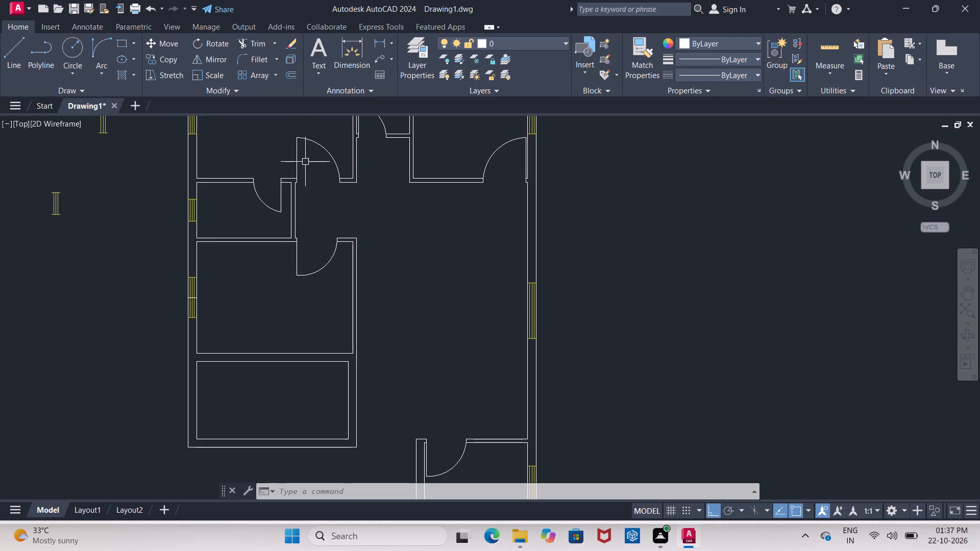
# Measure the short wall between the larger west room's door opening and its east inner wall corner.
pyautogui.click(355, 56)
pyautogui.scroll(2, 325, 247)
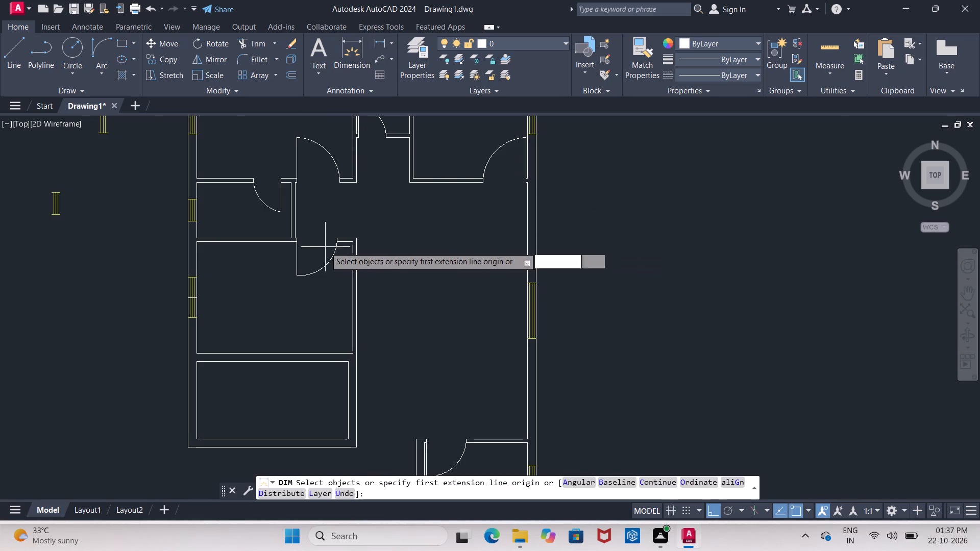
pyautogui.scroll(1, 325, 247)
pyautogui.click(368, 226)
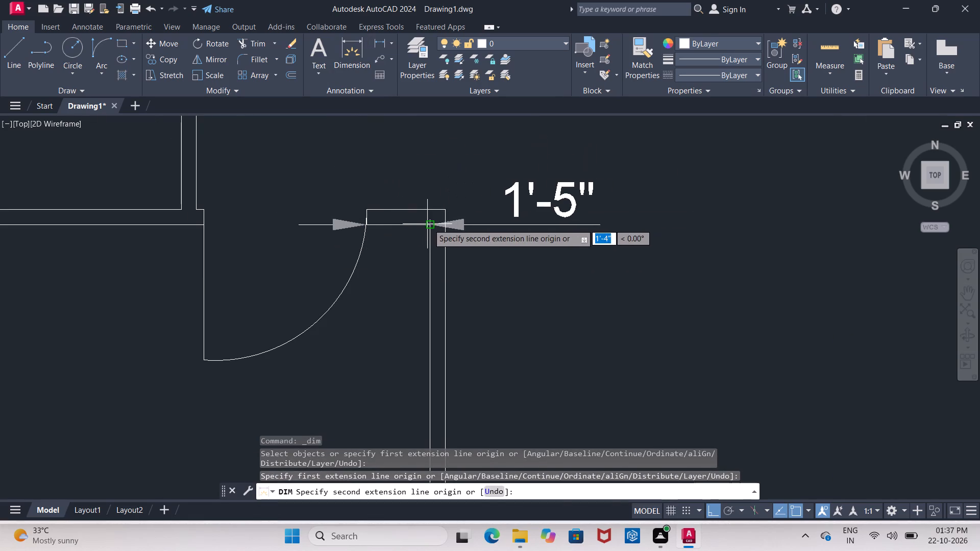
pyautogui.click(431, 224)
pyautogui.press('Escape')
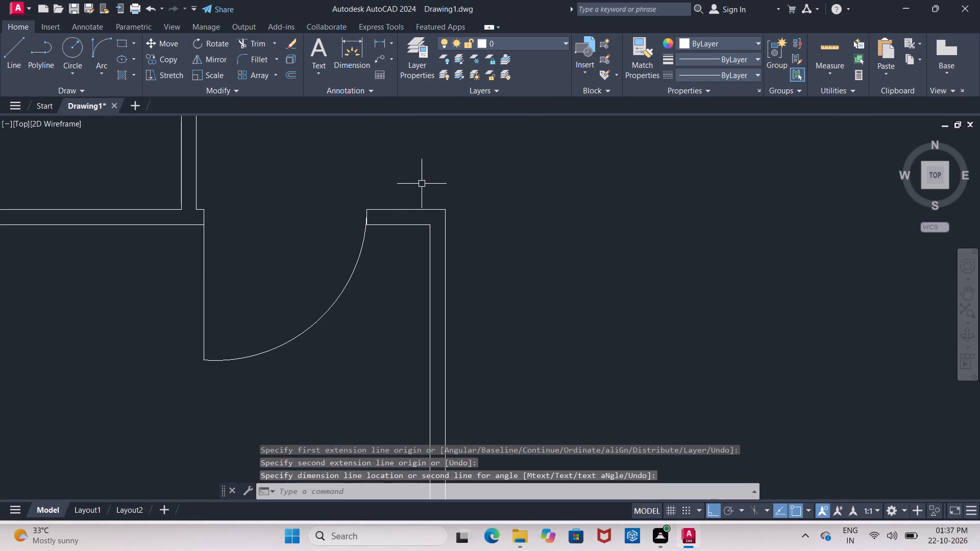
# Stretch the bottom end of the southwest room's east inner wall line straight south, past the outer wall line.
pyautogui.scroll(-2, 380, 159)
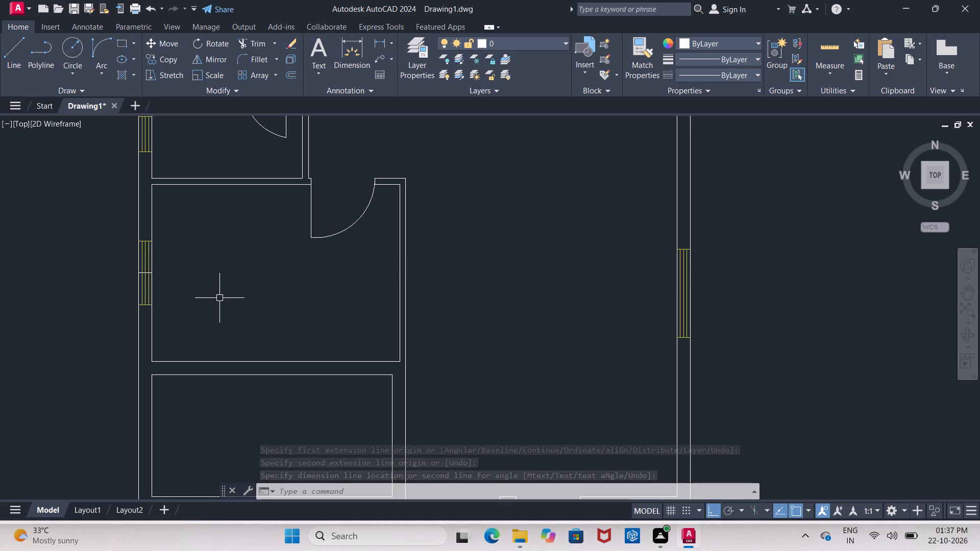
pyautogui.scroll(-3, 209, 283)
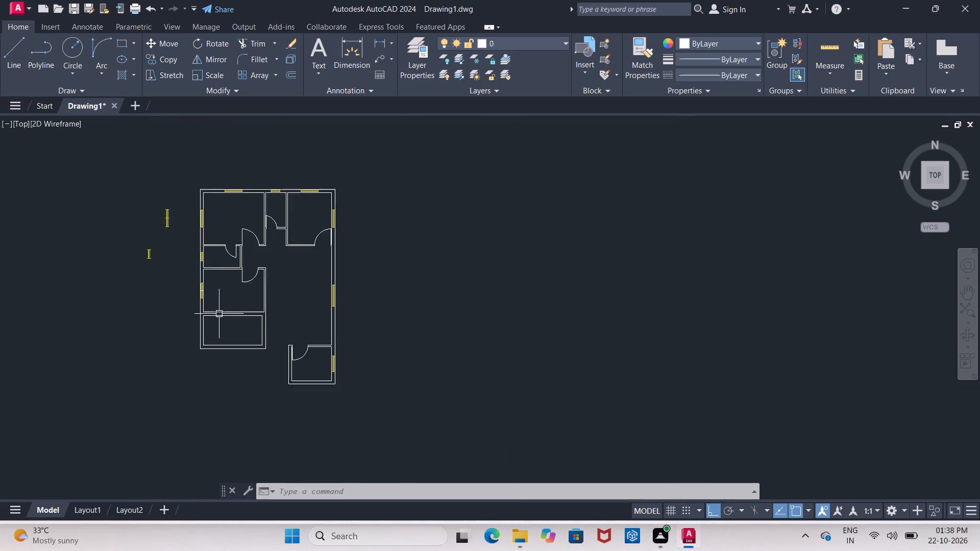
pyautogui.scroll(-1, 216, 315)
pyautogui.scroll(4, 253, 311)
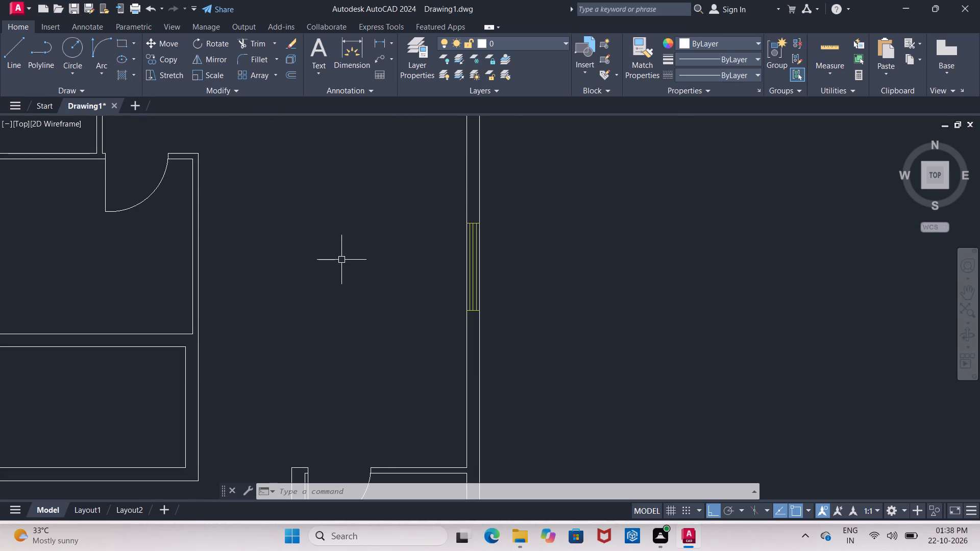
pyautogui.scroll(-3, 448, 220)
pyautogui.scroll(4, 408, 279)
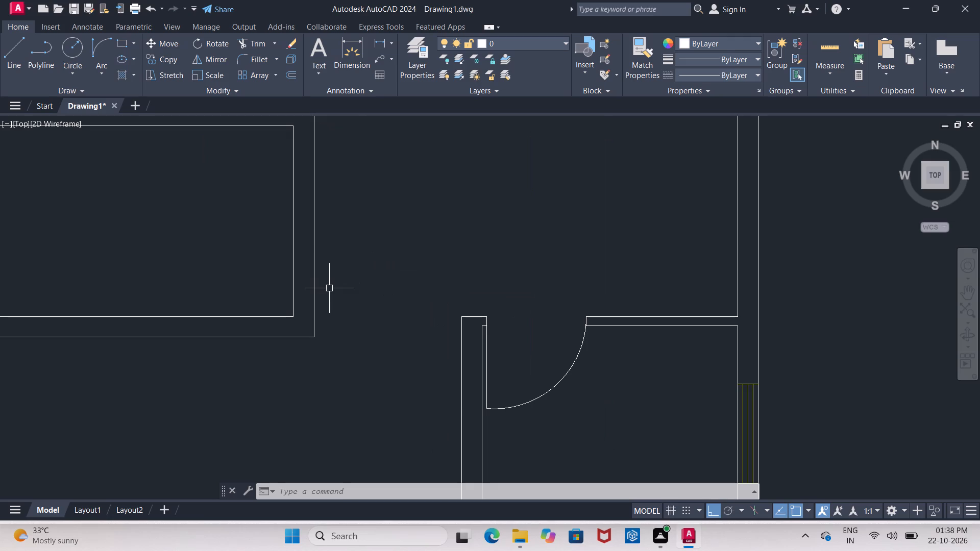
pyautogui.click(298, 303)
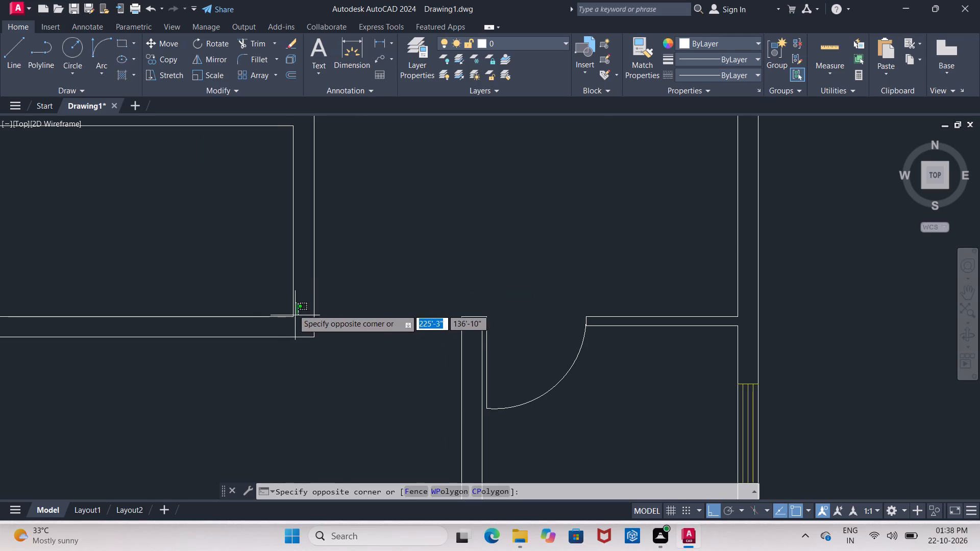
pyautogui.press('Escape')
pyautogui.click(293, 308)
pyautogui.click(295, 317)
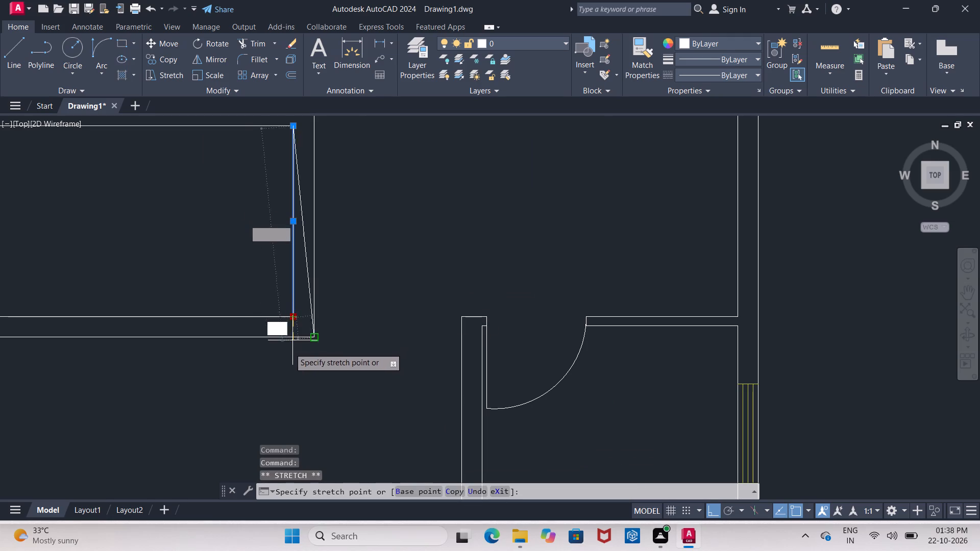
pyautogui.click(287, 367)
pyautogui.press('Escape')
# Trim the overshoot of the southwest room's east inner wall line back to the south outer wall line.
pyautogui.write('tr')
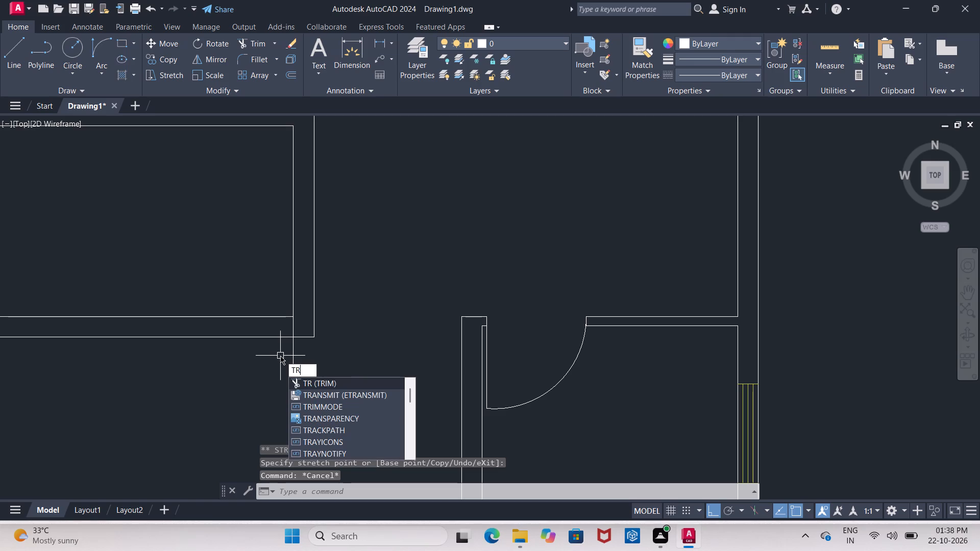
pyautogui.press('Return')
pyautogui.click(309, 358)
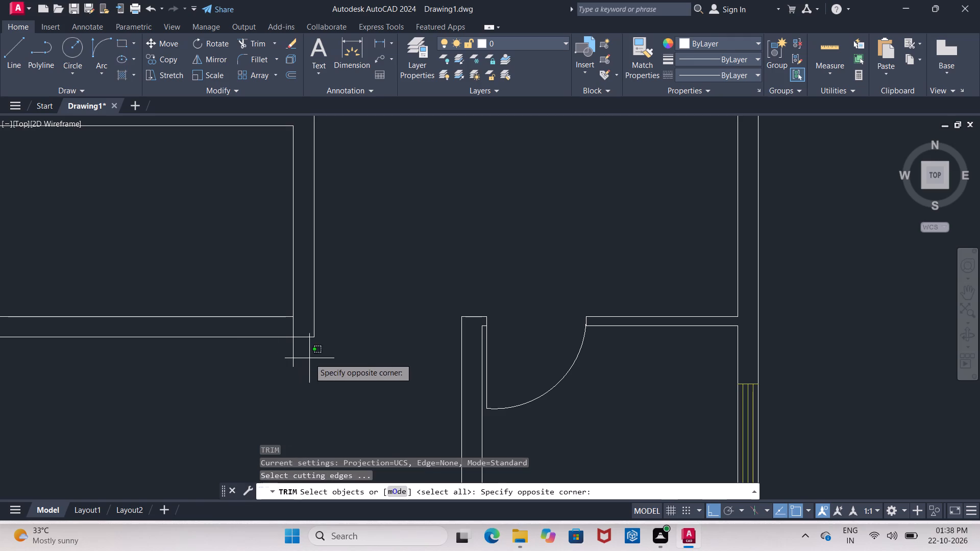
pyautogui.click(275, 363)
pyautogui.press('Escape')
pyautogui.write('tr')
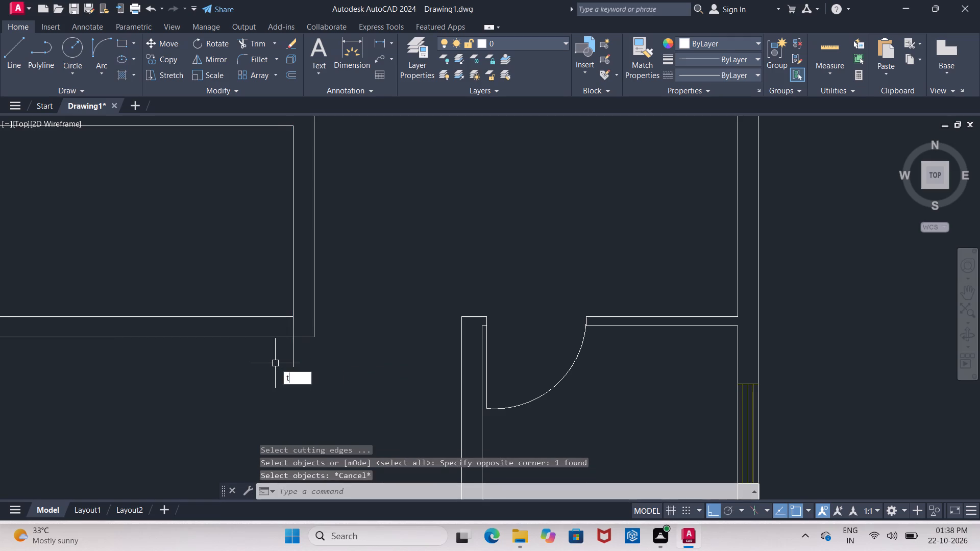
pyautogui.press('Return')
pyautogui.press('Return')
pyautogui.click(292, 361)
pyautogui.press('Escape')
# Offset the southwest room's east inner wall line 2" to the west, and offset the new line a further 4' west.
pyautogui.press('o')
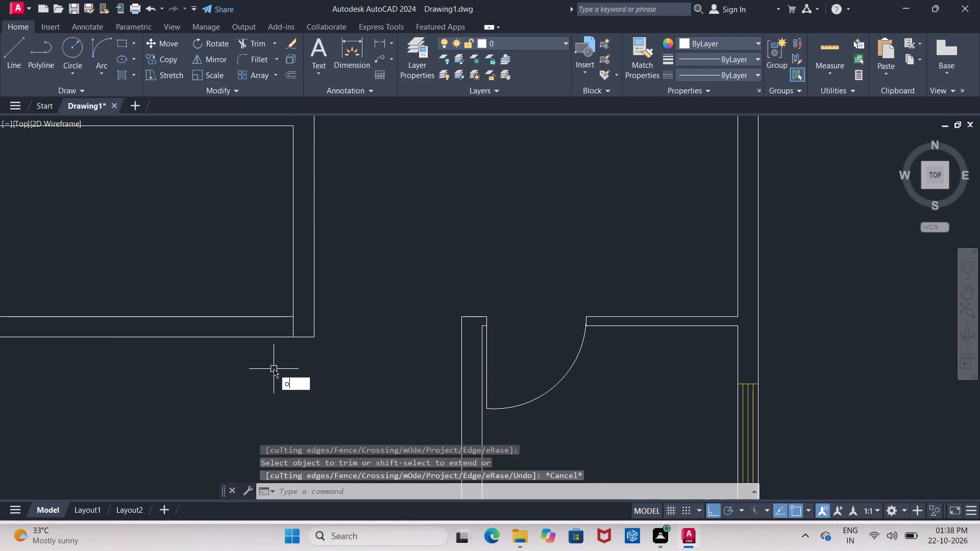
pyautogui.press('Return')
pyautogui.write('2"')
pyautogui.press('Return')
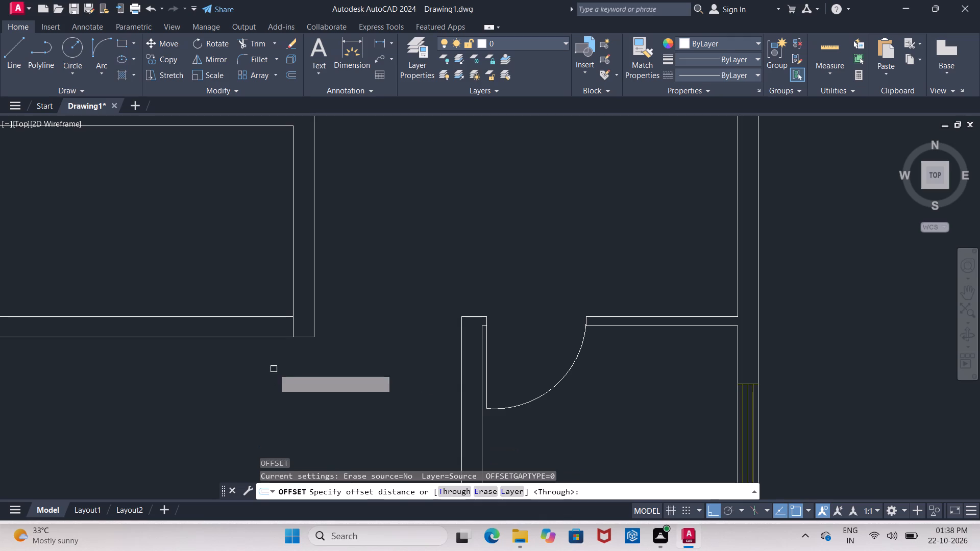
pyautogui.click(292, 296)
pyautogui.click(176, 299)
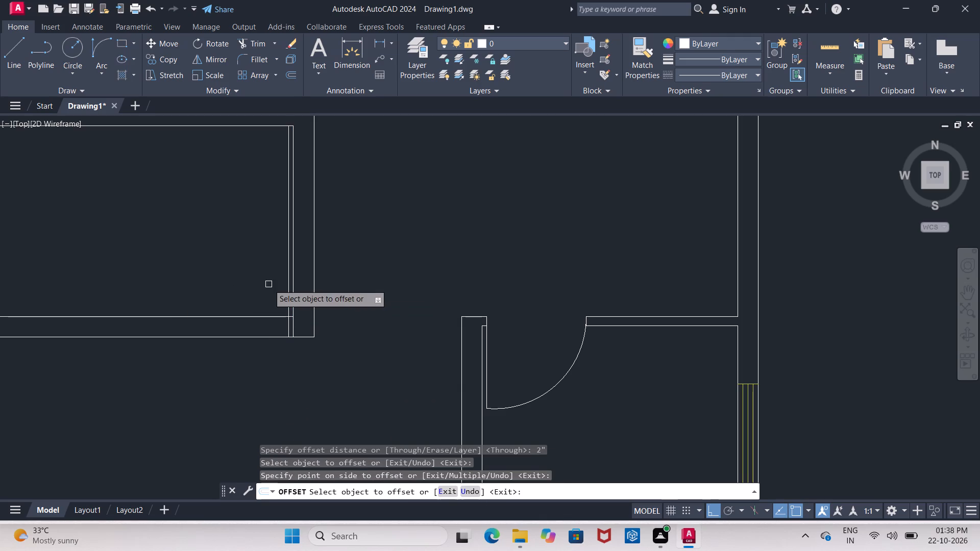
pyautogui.click(288, 278)
pyautogui.press('4')
pyautogui.press("'")
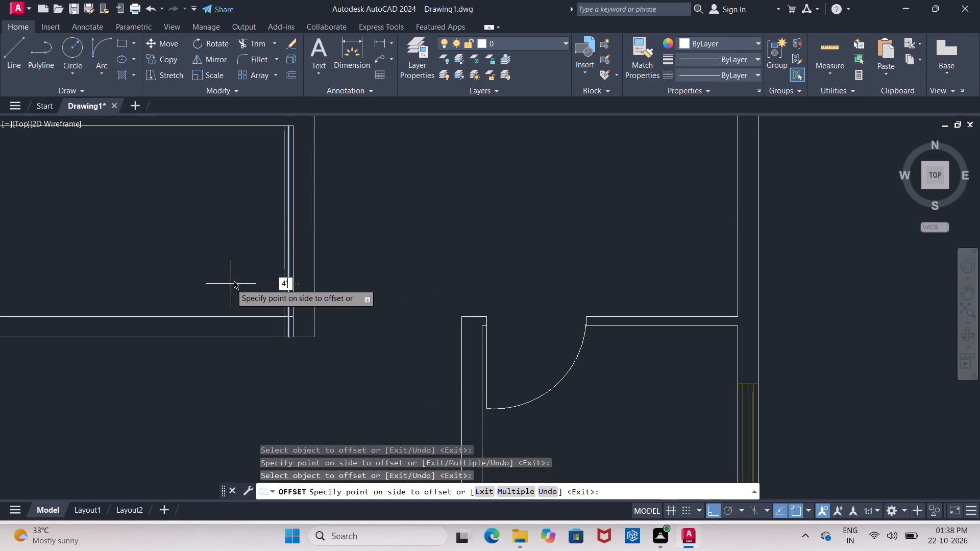
pyautogui.press('Return')
pyautogui.press('Escape')
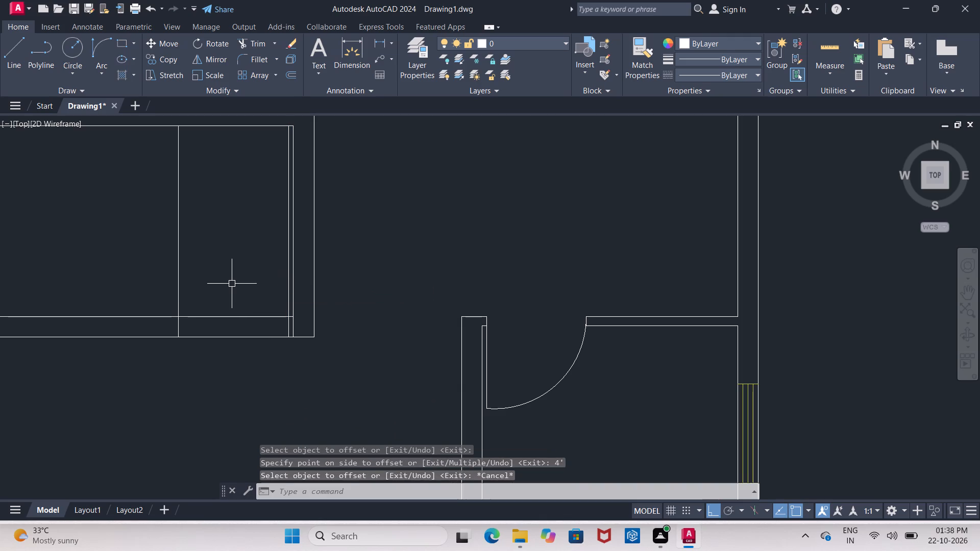
# Trim the offset lines at the southwest room's south wall to form an opening.
pyautogui.write('tr')
pyautogui.press('Return')
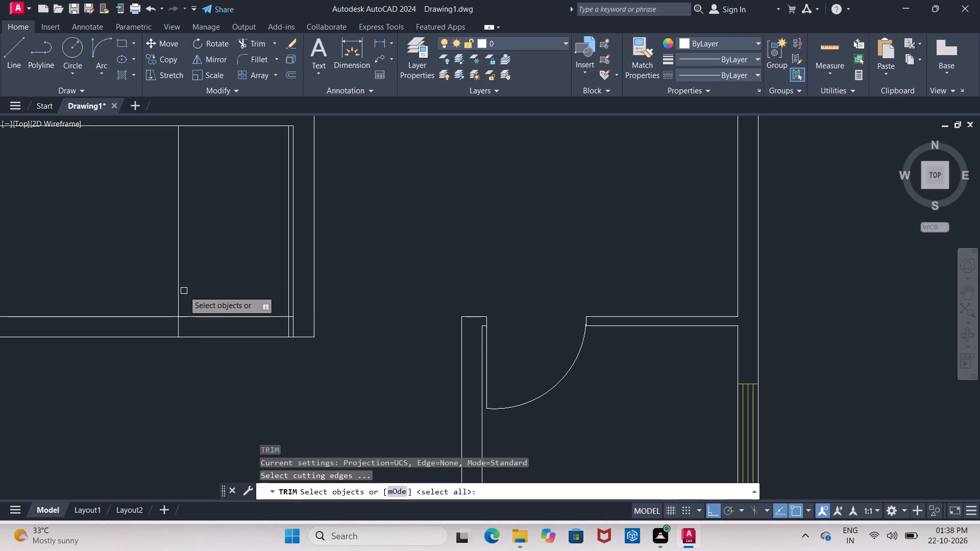
# Offset the outer bottom wall line of the lower-left room by 4' towards the room's interior.
pyautogui.click(177, 292)
pyautogui.press('Escape')
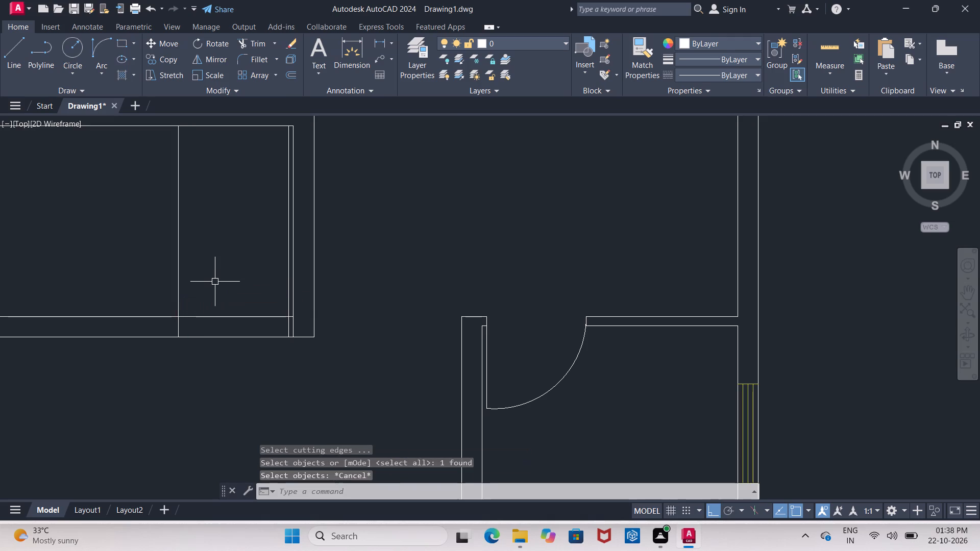
pyautogui.press('o')
pyautogui.press('Return')
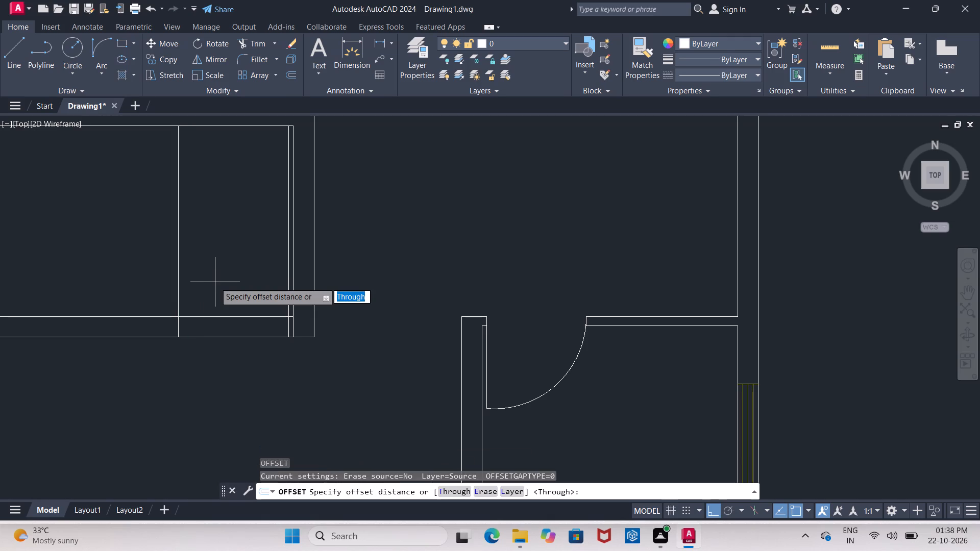
pyautogui.write("4'")
pyautogui.press('Return')
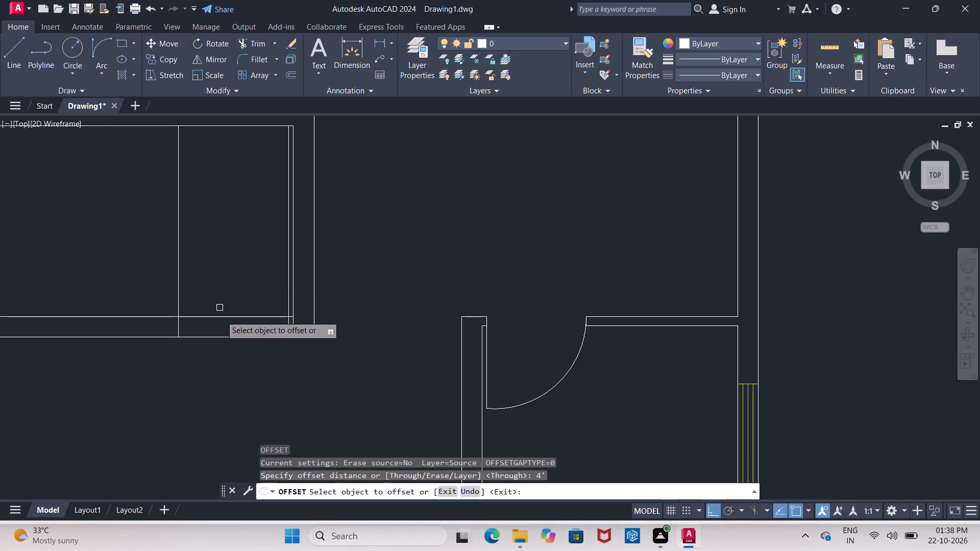
pyautogui.click(212, 339)
pyautogui.click(213, 284)
pyautogui.press('Escape')
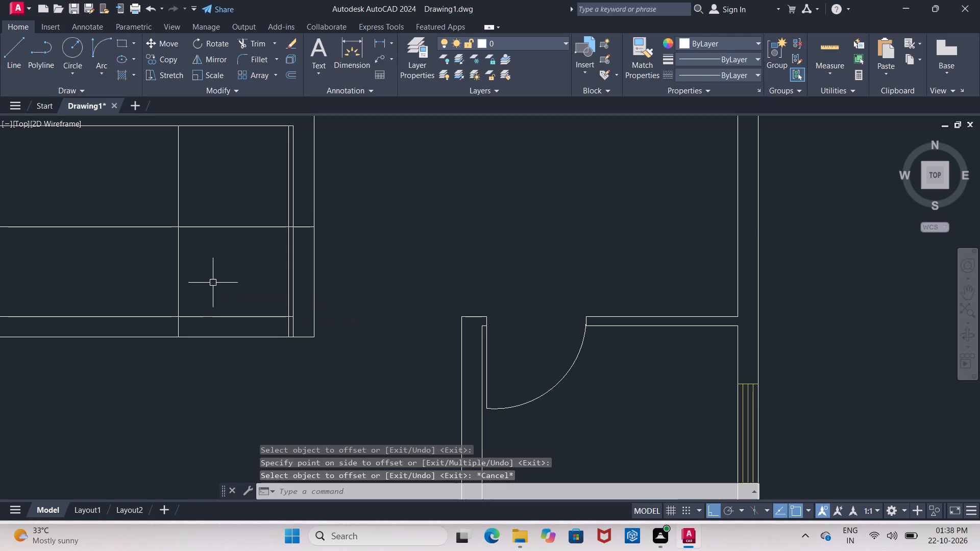
# Trim the offset line and the left vertical guide so they meet as a door-sized square in the room's lower-right corner.
pyautogui.press('t')
pyautogui.press('r')
pyautogui.press('Return')
pyautogui.press('Return')
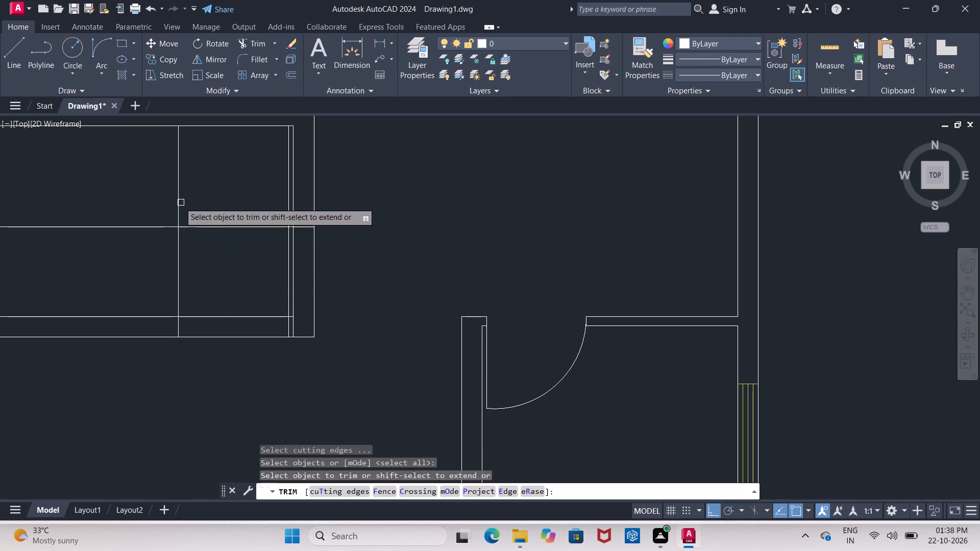
pyautogui.click(178, 203)
pyautogui.click(105, 228)
pyautogui.scroll(3, 295, 230)
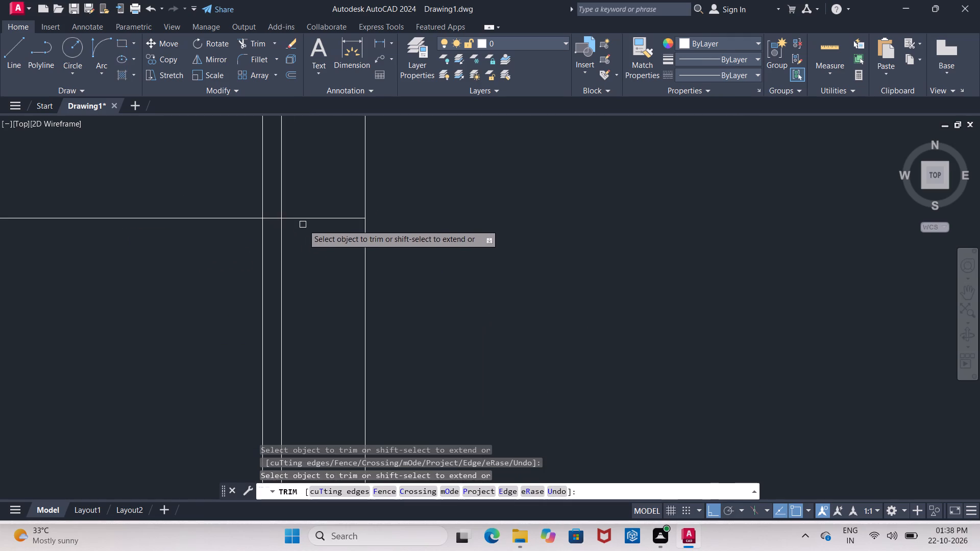
pyautogui.click(313, 218)
pyautogui.click(271, 218)
pyautogui.scroll(-4, 285, 195)
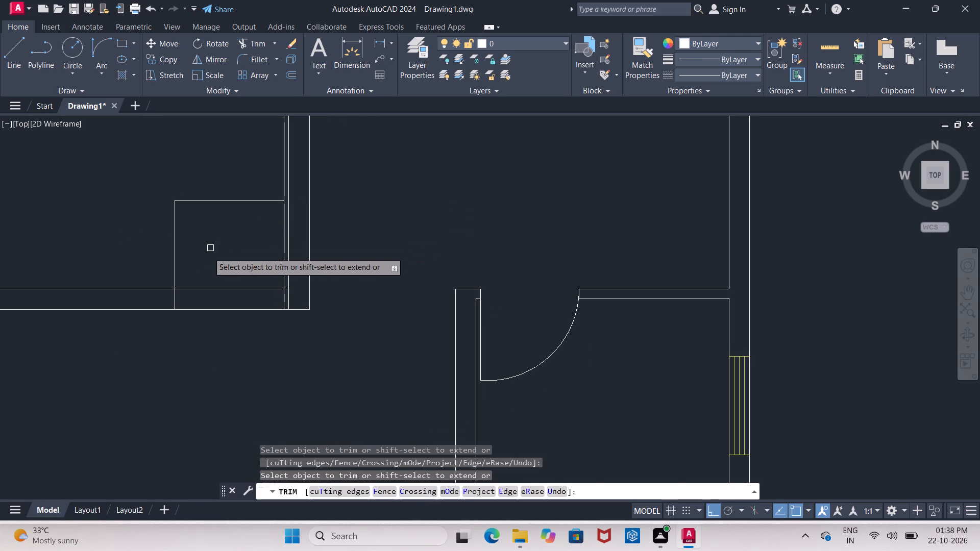
# Trim the inner wall line's stub below the room corner and the right vertical guide above the door square.
pyautogui.scroll(1, 277, 306)
pyautogui.click(297, 295)
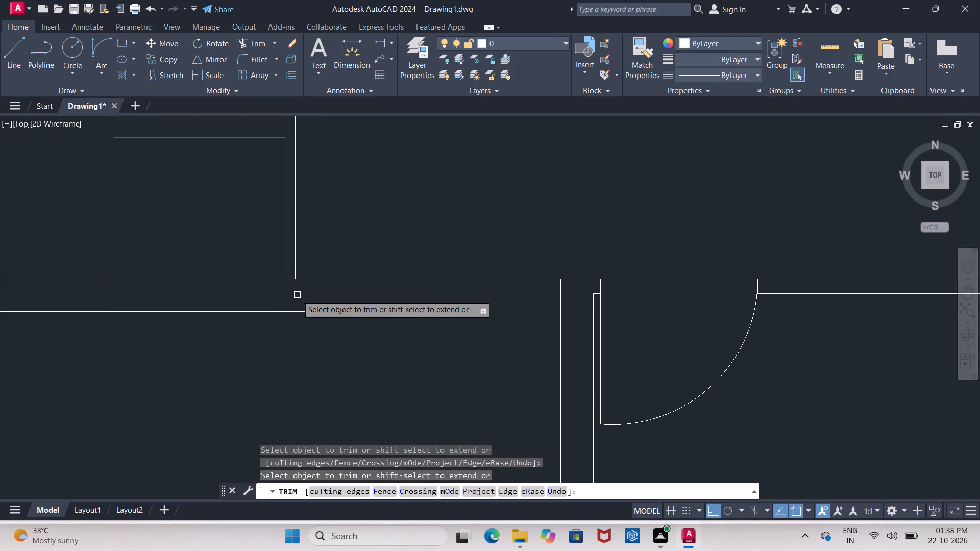
pyautogui.scroll(-1, 229, 259)
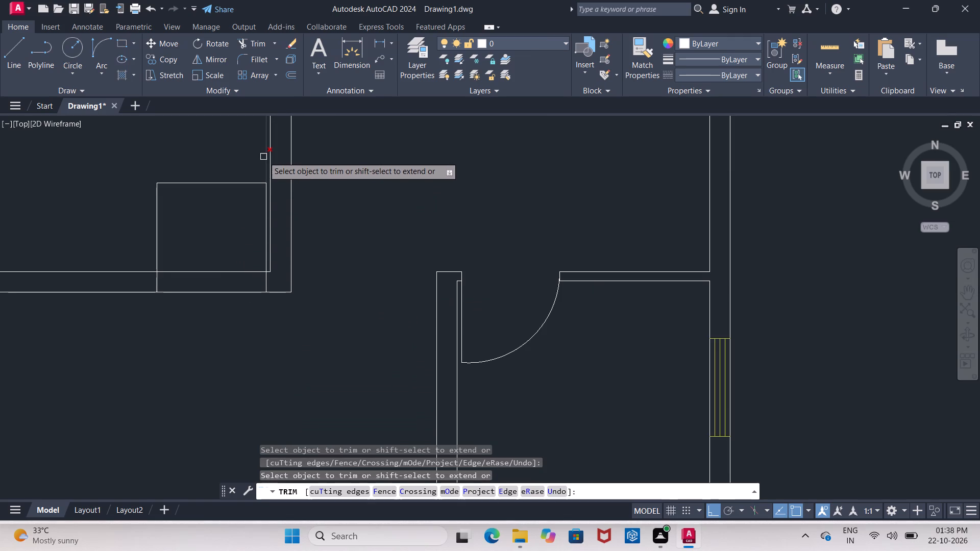
pyautogui.click(264, 155)
pyautogui.scroll(-3, 233, 171)
pyautogui.scroll(2, 200, 207)
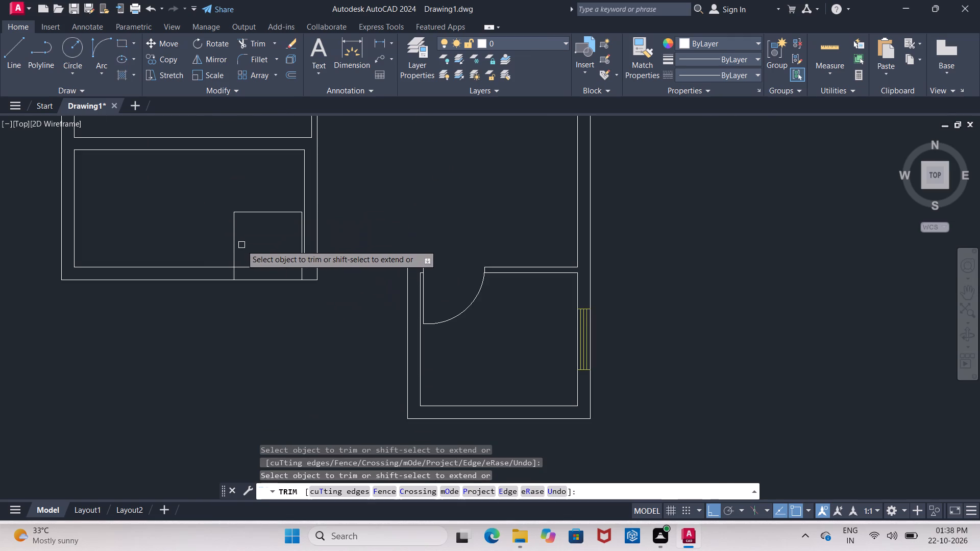
pyautogui.scroll(2, 256, 240)
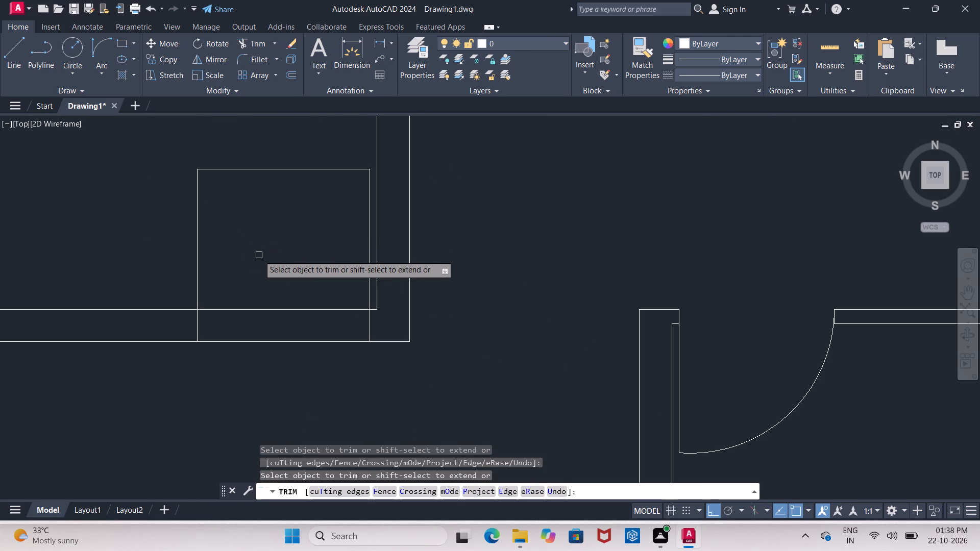
pyautogui.press('Escape')
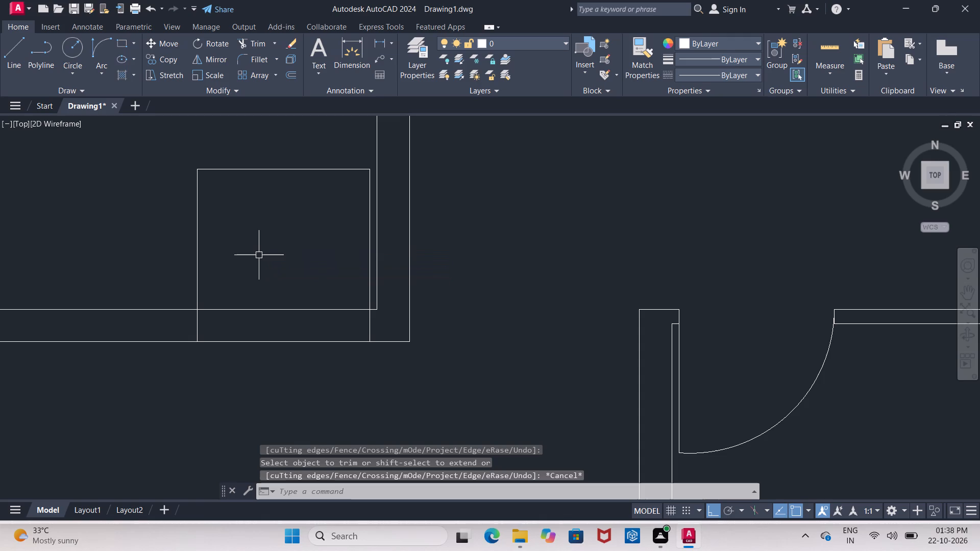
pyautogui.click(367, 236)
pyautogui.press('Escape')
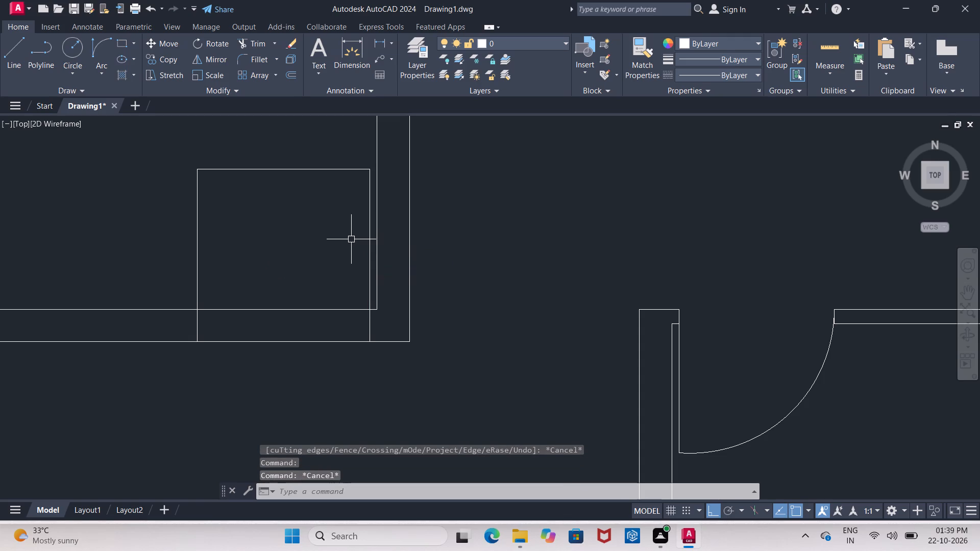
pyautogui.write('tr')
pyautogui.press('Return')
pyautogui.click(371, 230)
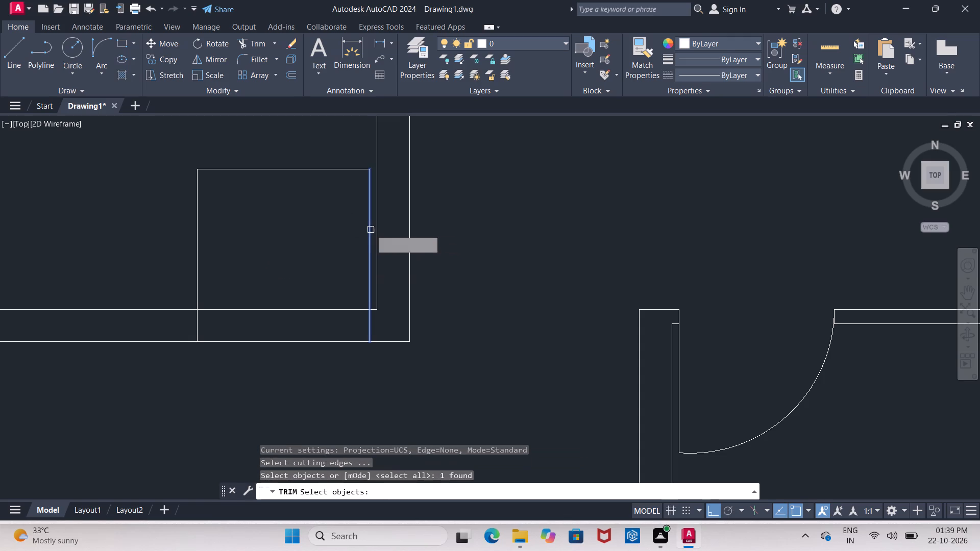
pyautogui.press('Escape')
# Remove the door square's right edge above the wall and its top edge, keeping the left edge as the door leaf.
pyautogui.write('tr')
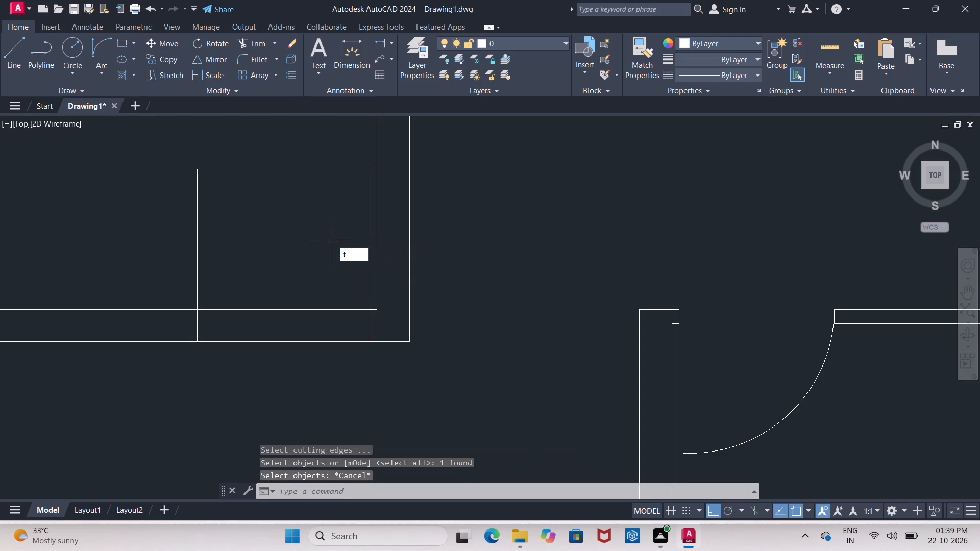
pyautogui.press('Return')
pyautogui.press('Return')
pyautogui.click(369, 231)
pyautogui.click(303, 171)
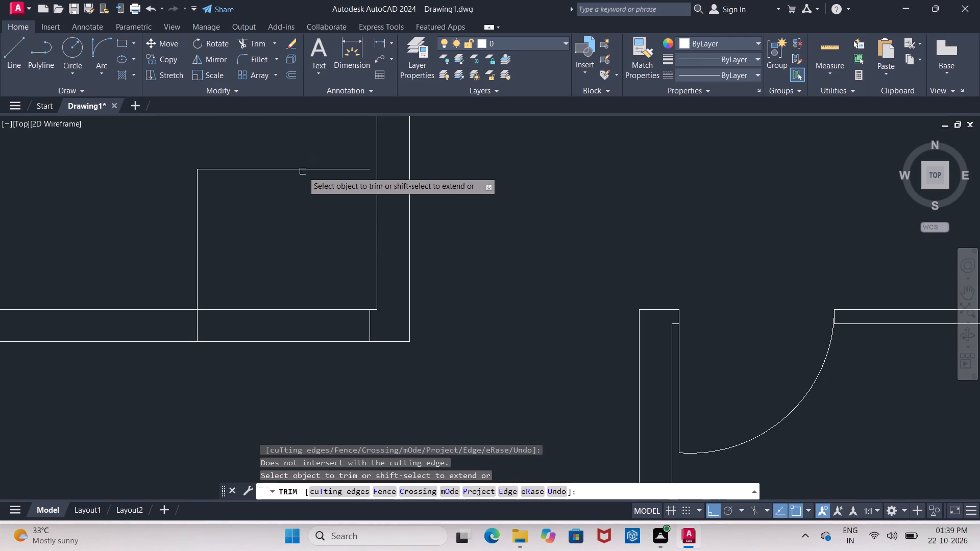
pyautogui.click(303, 169)
pyautogui.press('Escape')
pyautogui.click(303, 169)
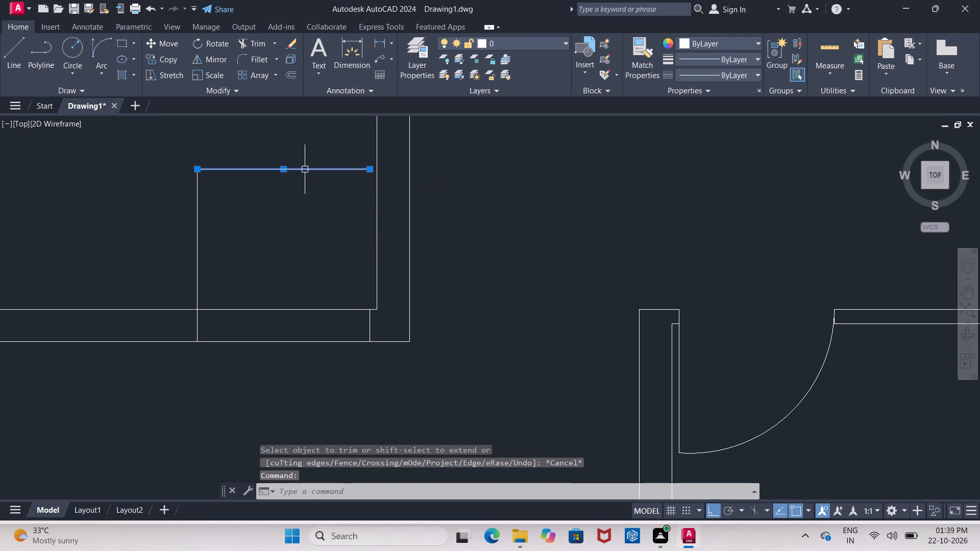
pyautogui.press('Delete')
# Draw the door swing arc from the right jamb's outer corner to the top end of the door leaf.
pyautogui.click(96, 47)
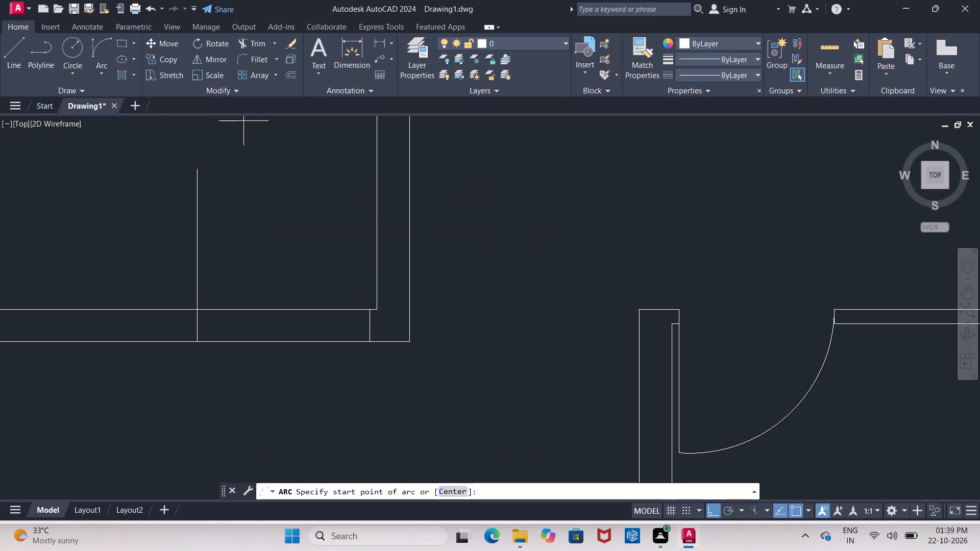
pyautogui.click(369, 341)
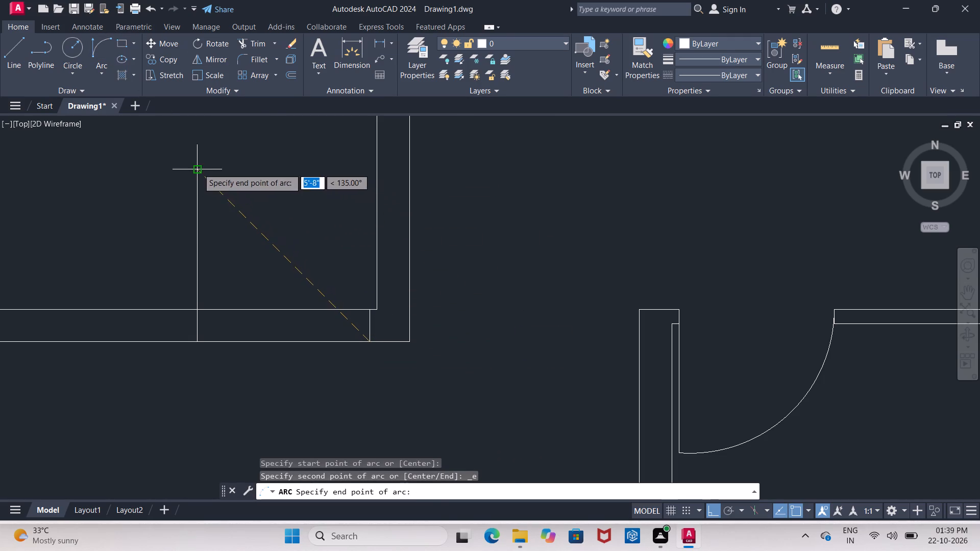
pyautogui.click(198, 168)
pyautogui.click(221, 148)
pyautogui.press('Escape')
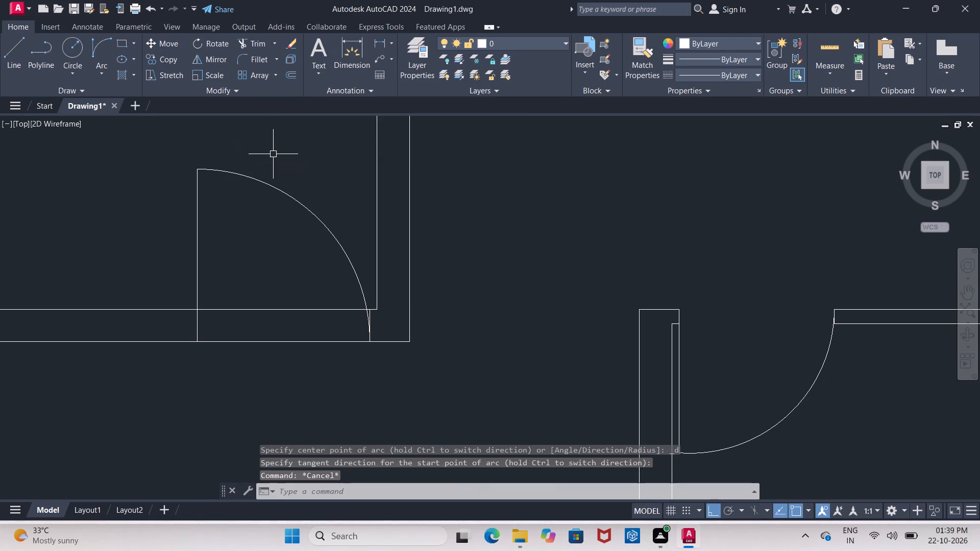
# Trim both wall lines across the door opening, including the short piece between the swing arc and the right jamb.
pyautogui.write('tr')
pyautogui.press('Return')
pyautogui.press('Return')
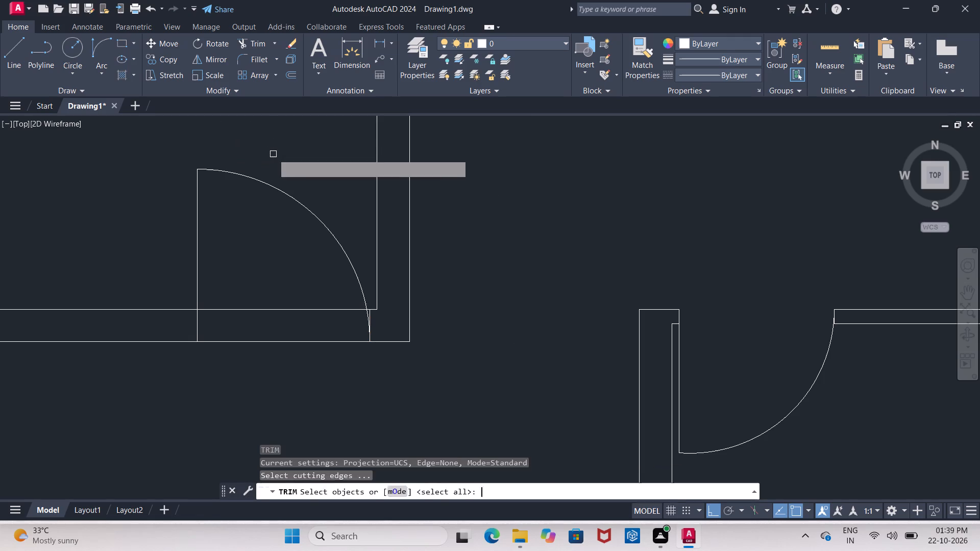
pyautogui.click(276, 310)
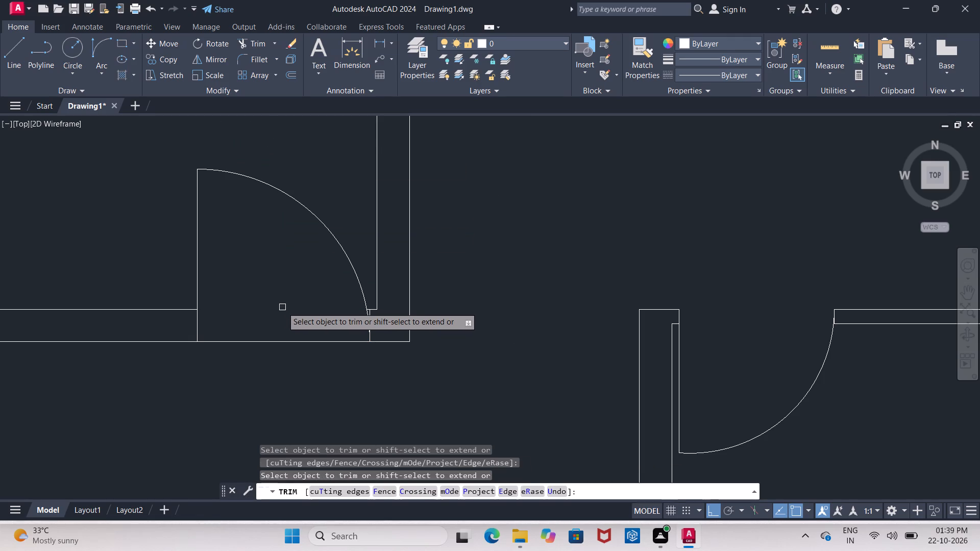
pyautogui.click(263, 339)
pyautogui.scroll(4, 369, 311)
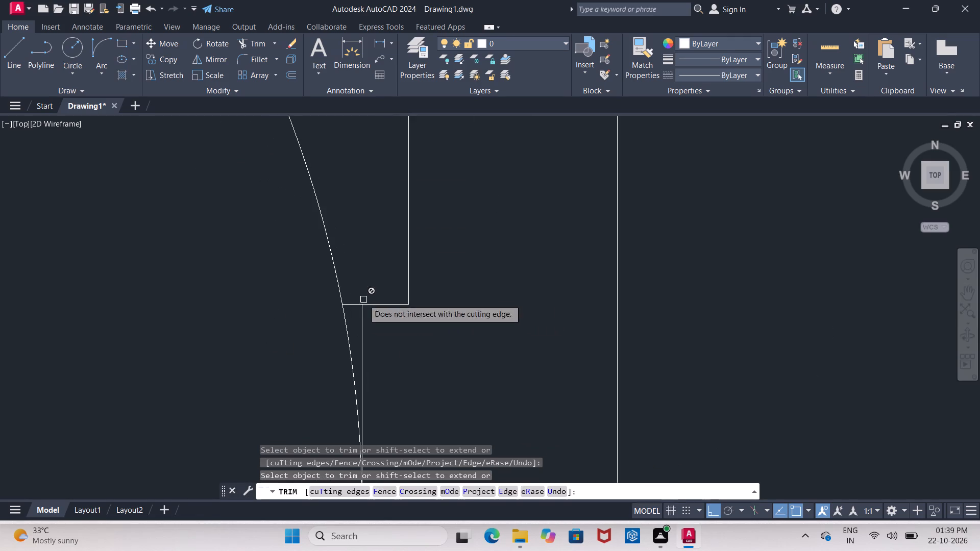
pyautogui.click(353, 306)
pyautogui.scroll(-4, 344, 249)
pyautogui.scroll(-2, 307, 293)
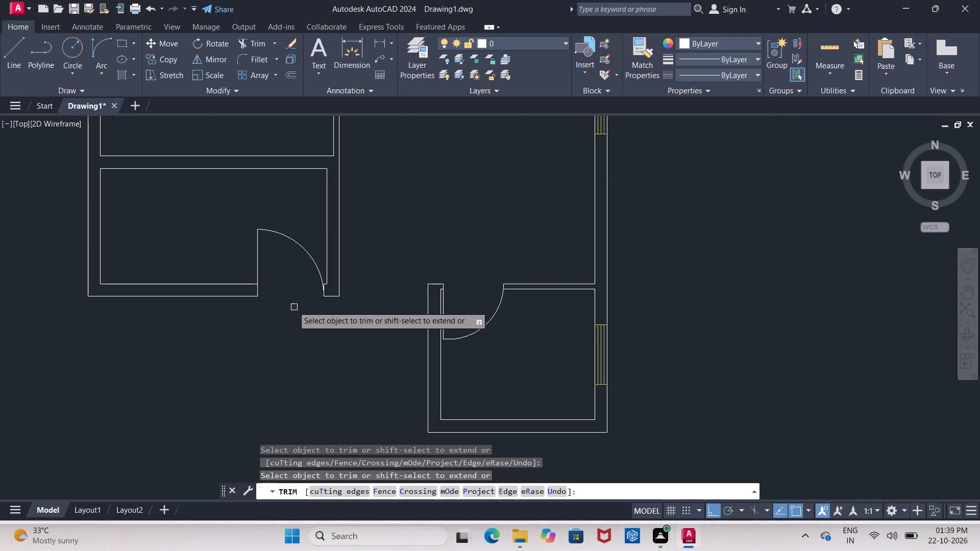
pyautogui.scroll(3, 284, 298)
pyautogui.press('Escape')
# Check the door opening's width with a temporary dimension between the outer corners of its two jambs.
pyautogui.scroll(-4, 254, 313)
pyautogui.scroll(1, 237, 323)
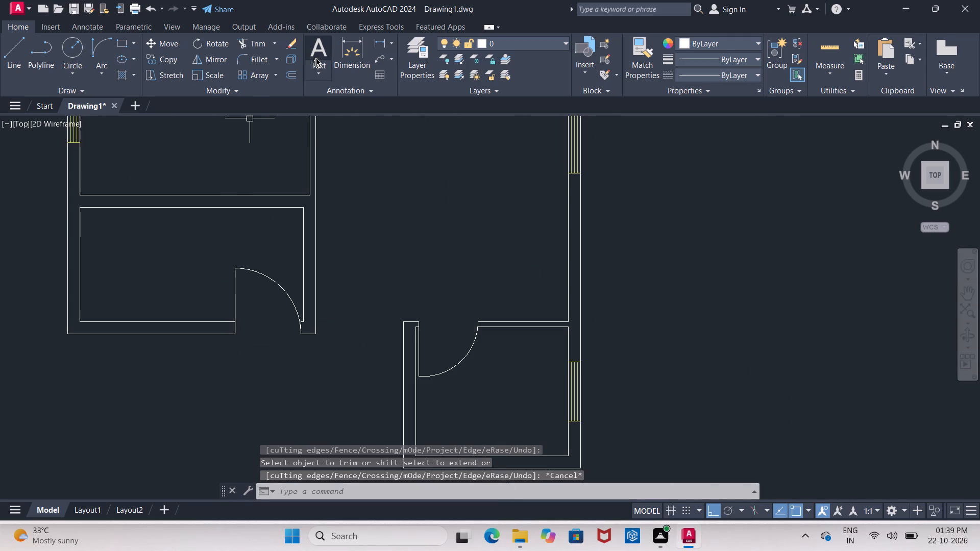
pyautogui.click(340, 52)
pyautogui.click(236, 336)
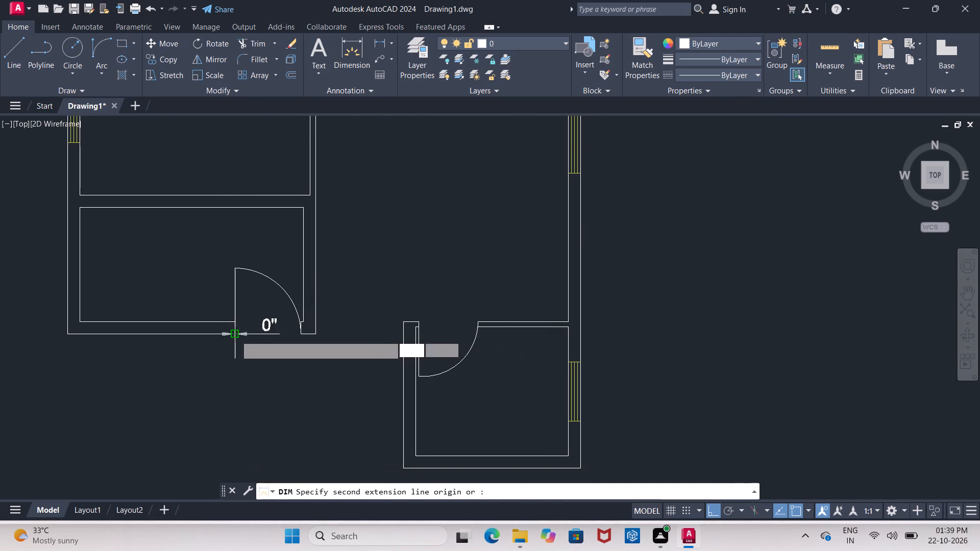
pyautogui.scroll(4, 297, 333)
pyautogui.click(314, 343)
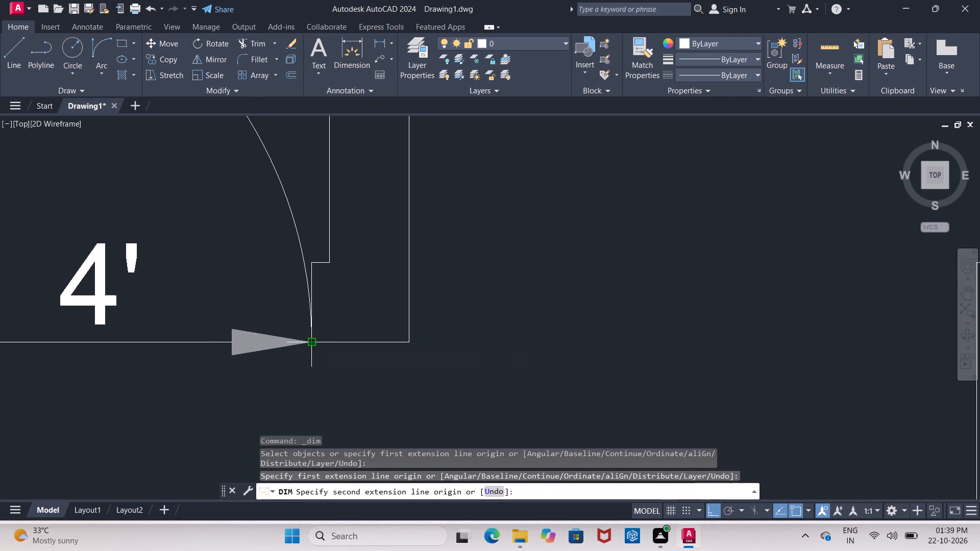
pyautogui.scroll(-3, 313, 342)
pyautogui.press('Escape')
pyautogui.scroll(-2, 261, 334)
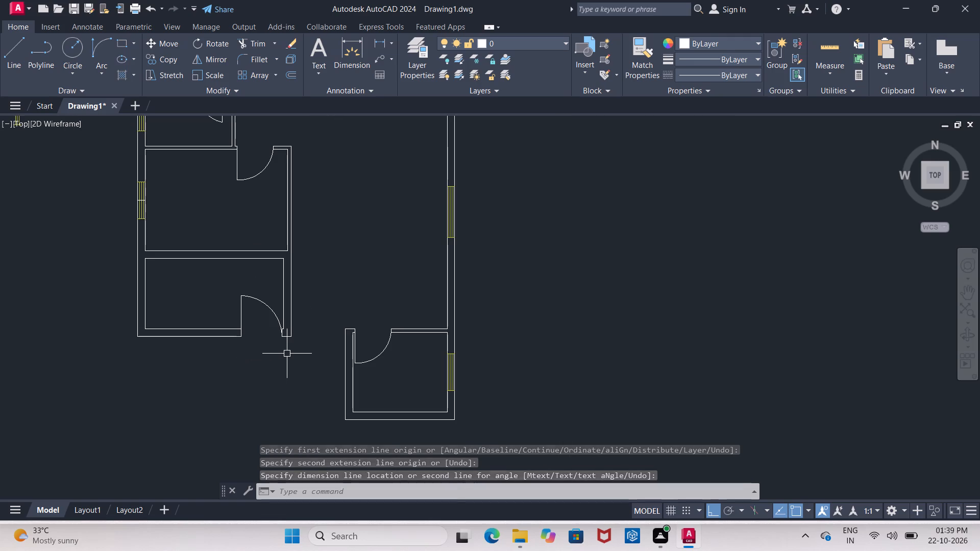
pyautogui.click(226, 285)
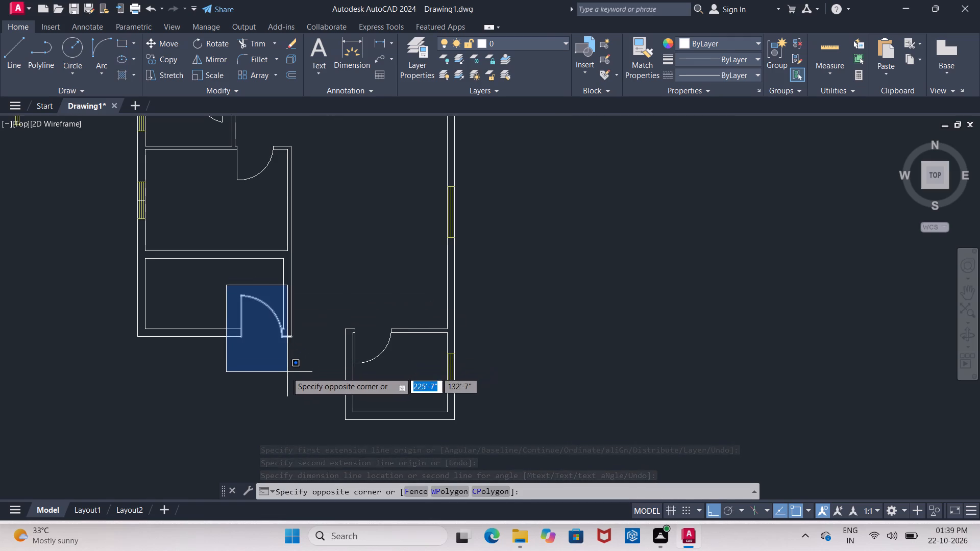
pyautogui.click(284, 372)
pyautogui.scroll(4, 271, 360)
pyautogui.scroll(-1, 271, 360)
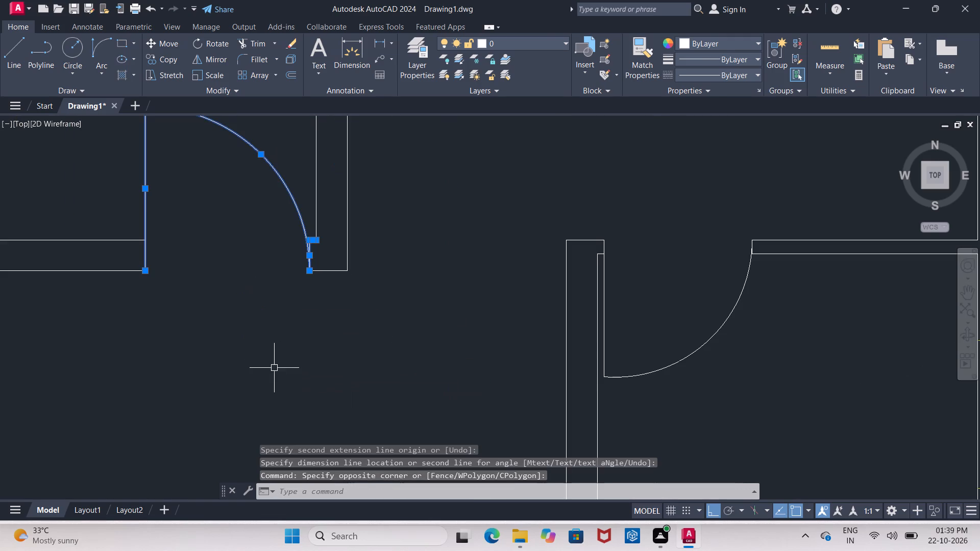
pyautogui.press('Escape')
# Mirror the door leaf and swing arc about a vertical line through the right jamb's outer corner, erasing the source objects.
pyautogui.click(299, 214)
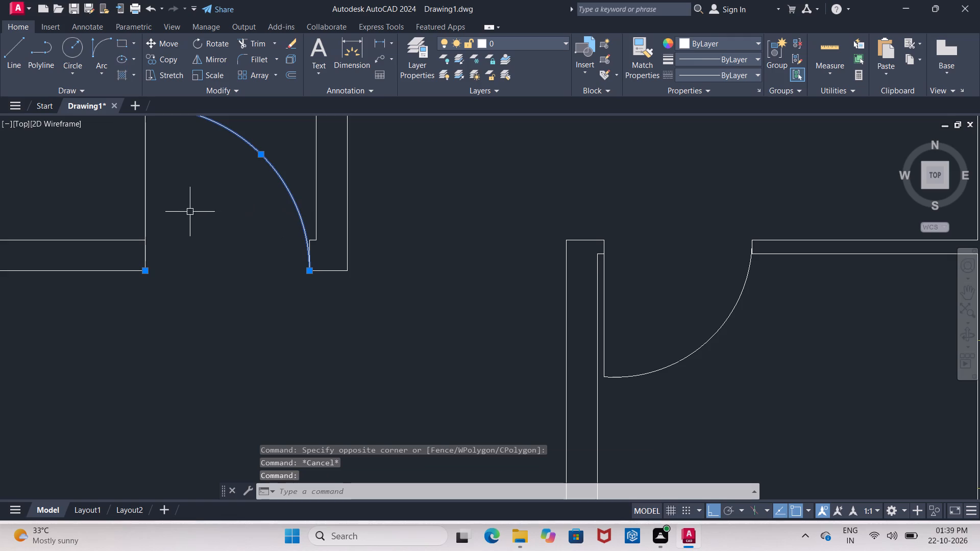
pyautogui.click(146, 212)
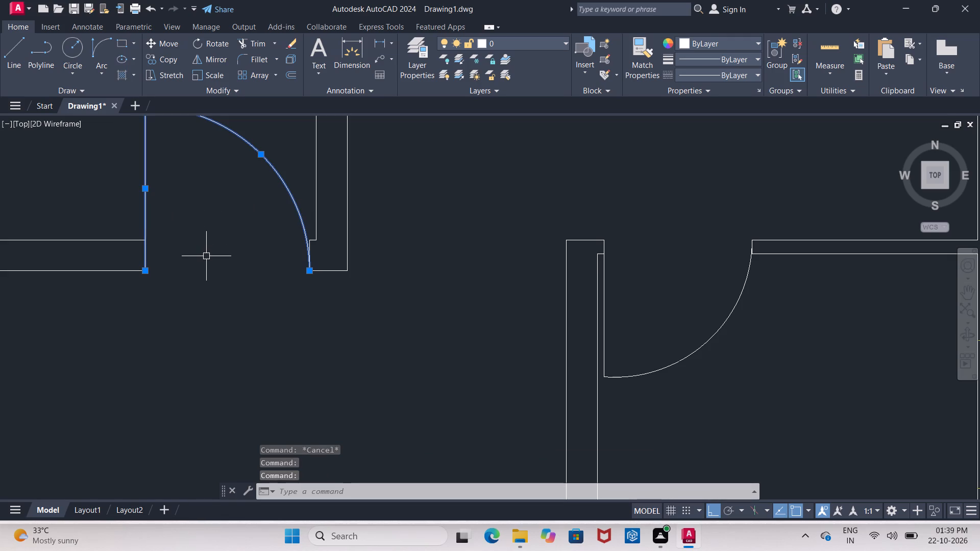
pyautogui.press('m')
pyautogui.click(252, 311)
pyautogui.click(311, 271)
pyautogui.click(307, 314)
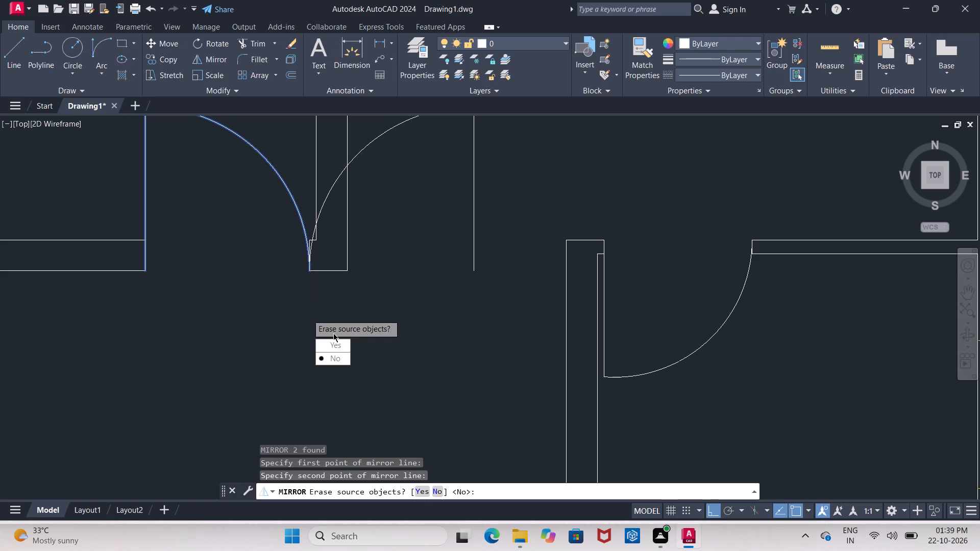
pyautogui.moveTo(337, 349); pyautogui.dragTo(307, 314)
# Move the mirrored door leaf and swing arc from the leaf's bottom end to the right jamb's outer corner.
pyautogui.click(475, 248)
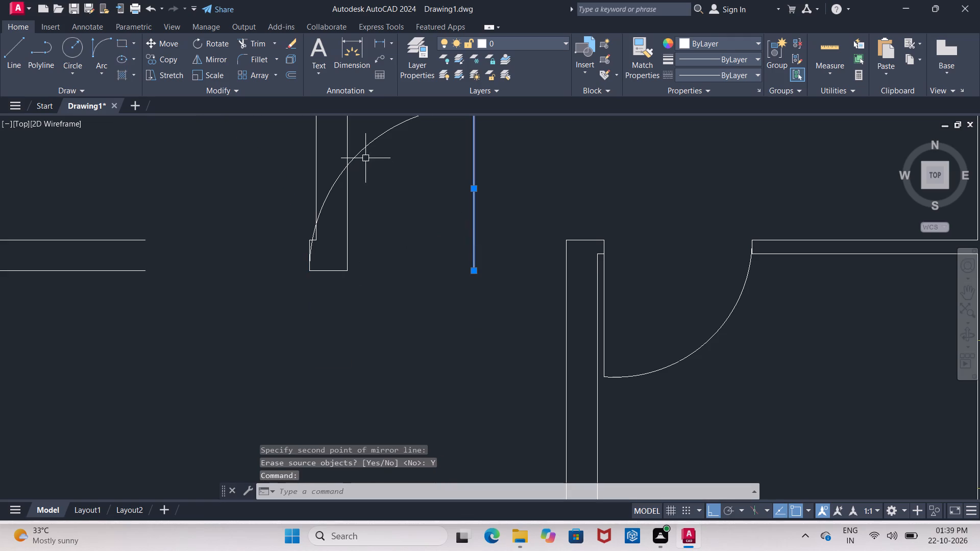
pyautogui.click(361, 151)
pyautogui.press('m')
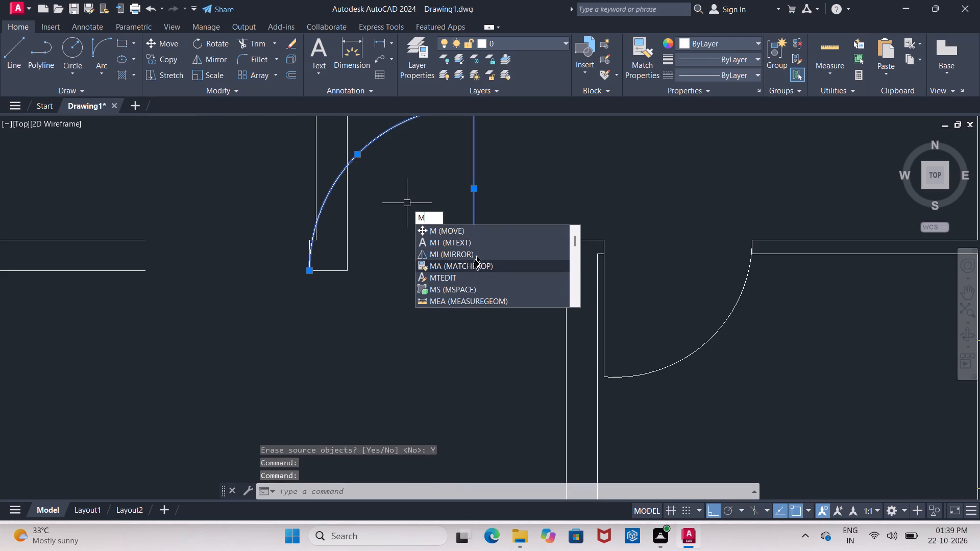
pyautogui.click(453, 230)
pyautogui.click(473, 269)
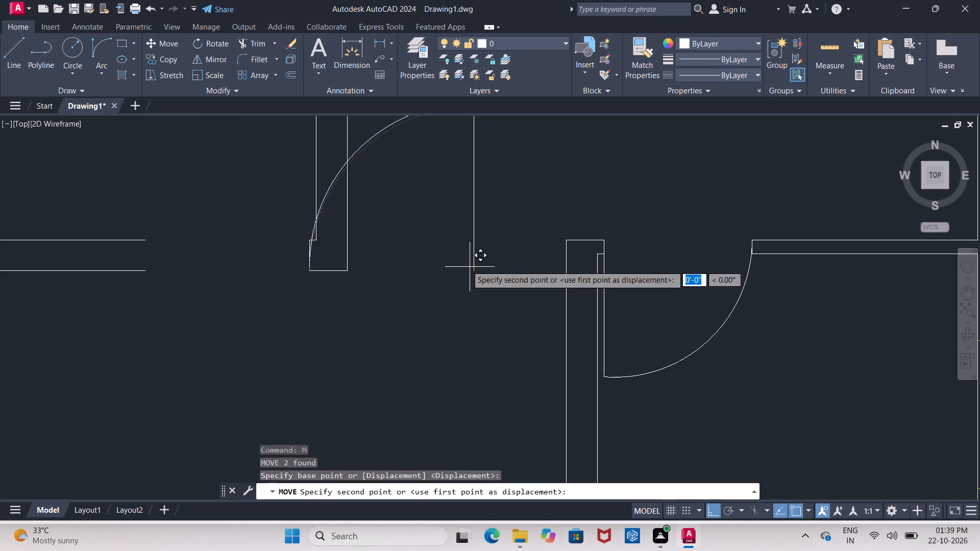
pyautogui.click(310, 272)
pyautogui.press('Escape')
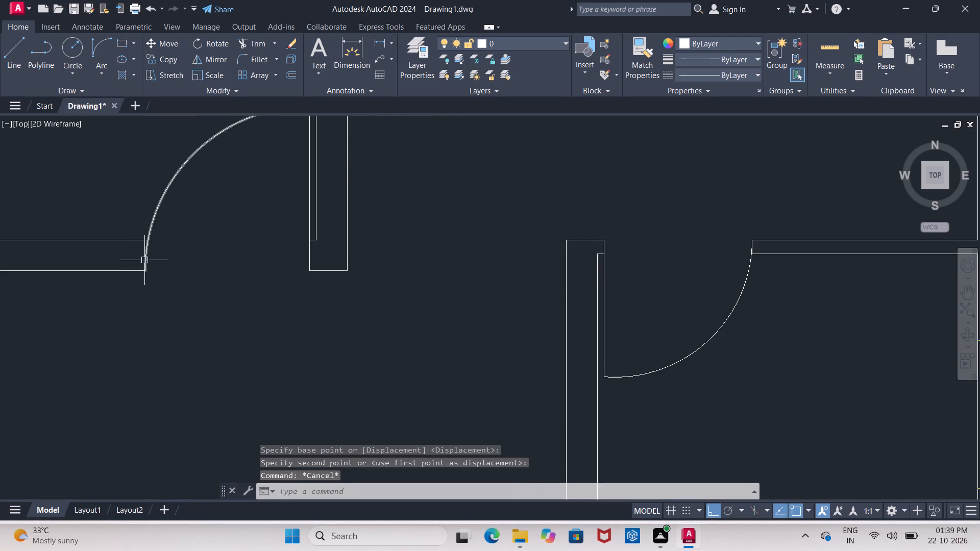
# Extend the inner line of the lower-left room's bottom wall to the door swing arc.
pyautogui.scroll(3, 131, 249)
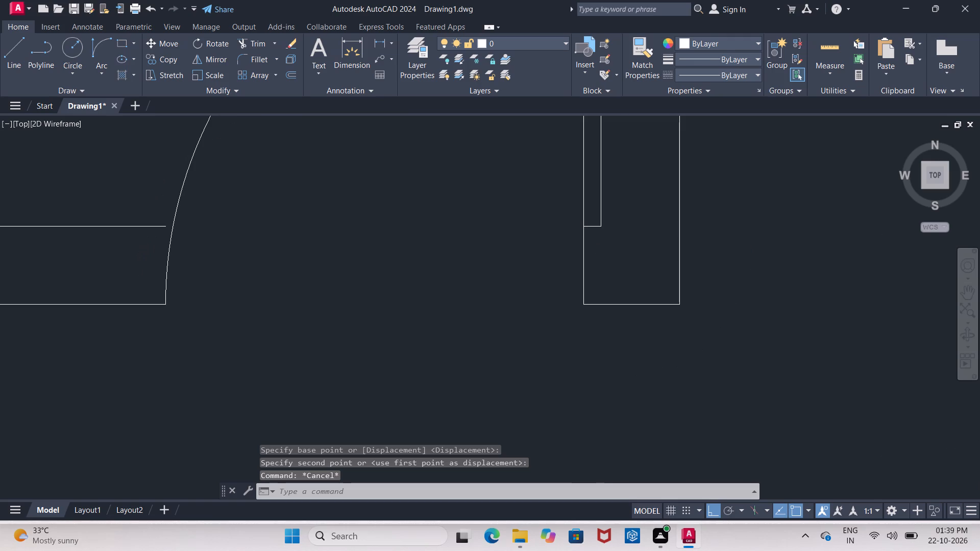
pyautogui.write('ex')
pyautogui.press('Return')
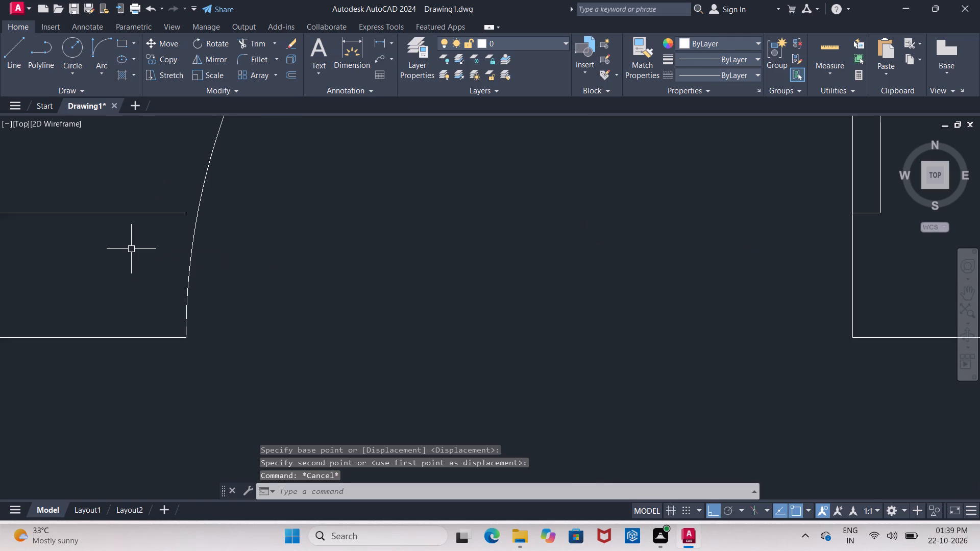
pyautogui.press('Return')
pyautogui.click(138, 210)
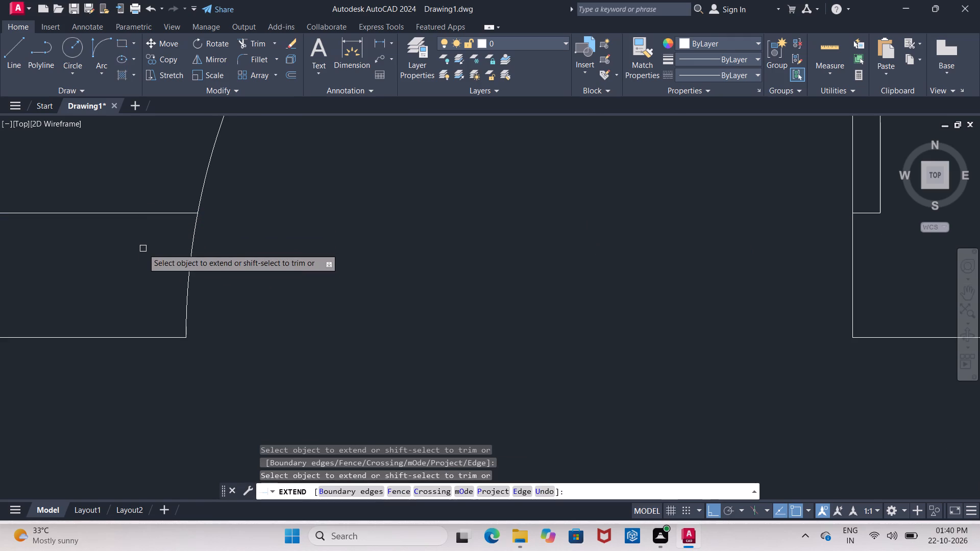
pyautogui.press('Escape')
# Examine the room layout and the door placements and swings across the whole floor plan.
pyautogui.scroll(-5, 146, 297)
pyautogui.scroll(4, 239, 307)
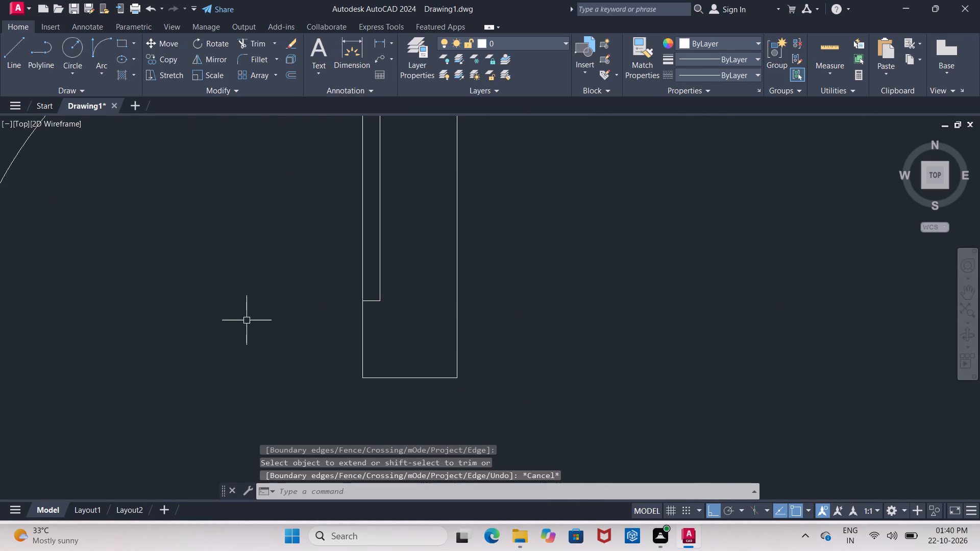
pyautogui.scroll(-2, 250, 327)
pyautogui.scroll(-2, 197, 302)
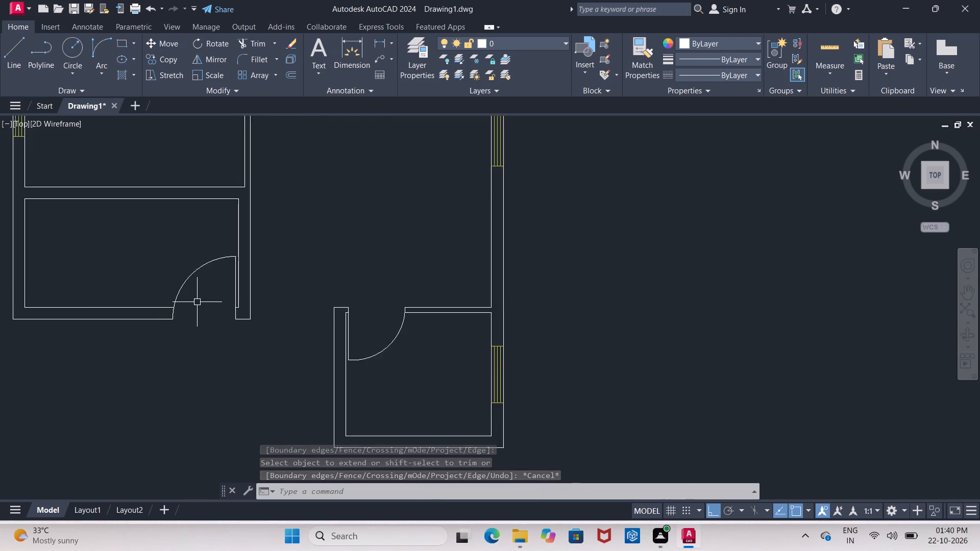
pyautogui.scroll(-1, 197, 302)
pyautogui.scroll(-2, 255, 344)
pyautogui.scroll(2, 234, 260)
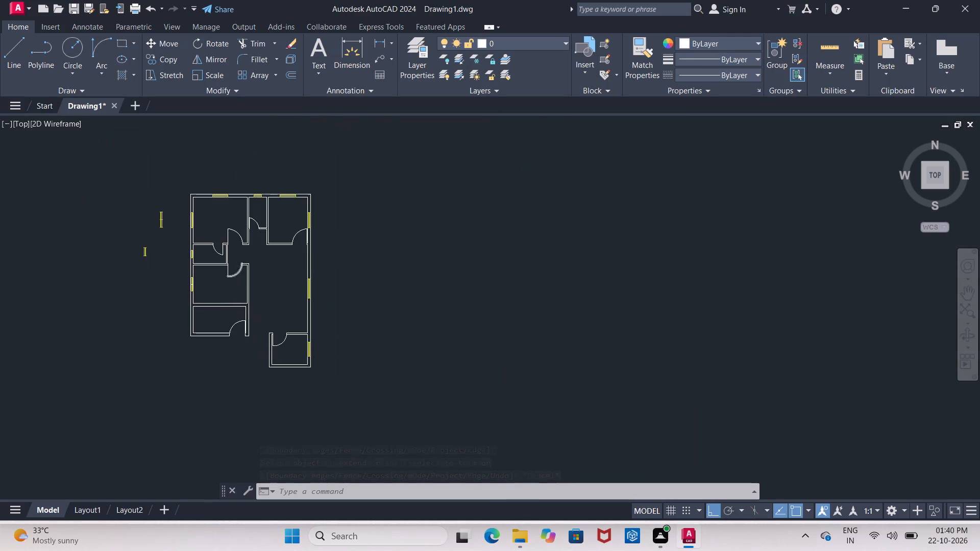
pyautogui.scroll(1, 234, 260)
pyautogui.scroll(2, 223, 303)
pyautogui.scroll(-3, 228, 305)
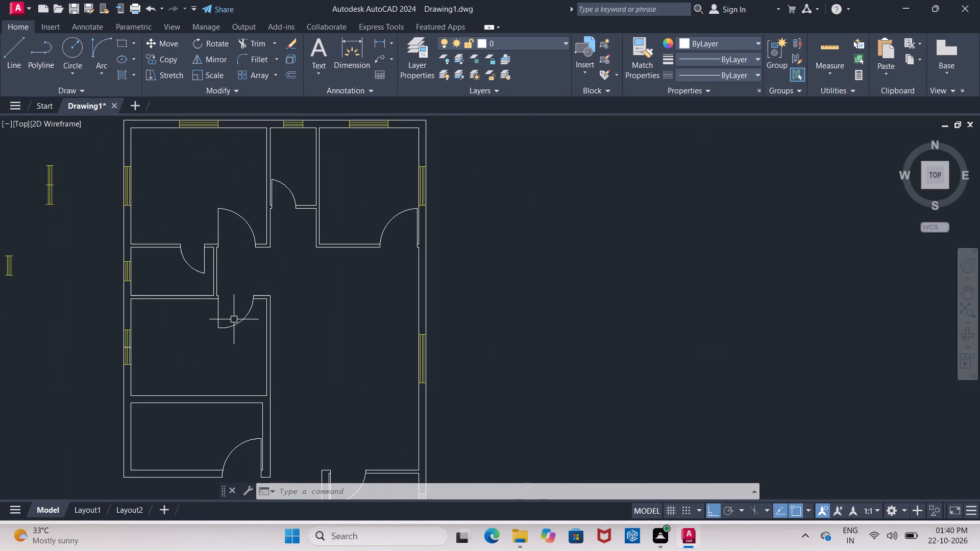
pyautogui.scroll(2, 227, 230)
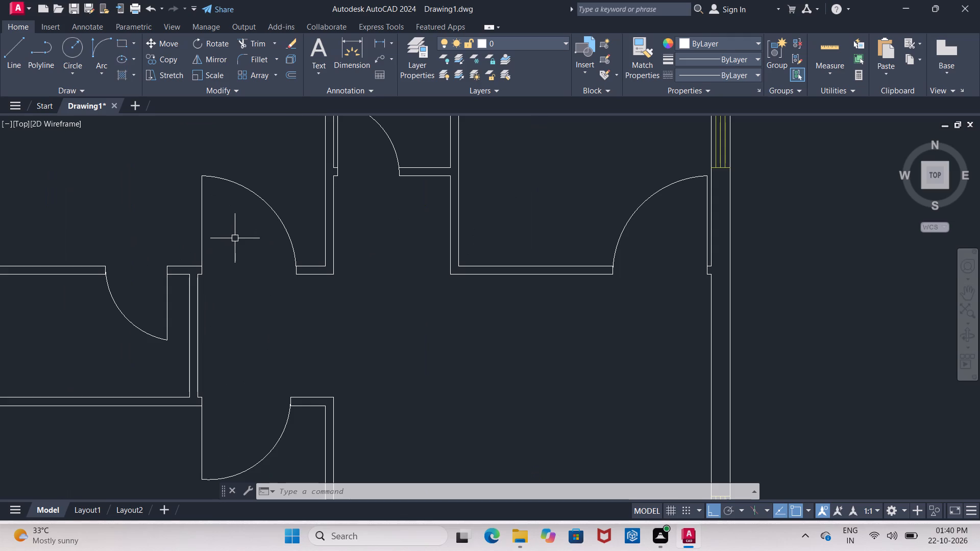
pyautogui.scroll(-2, 249, 319)
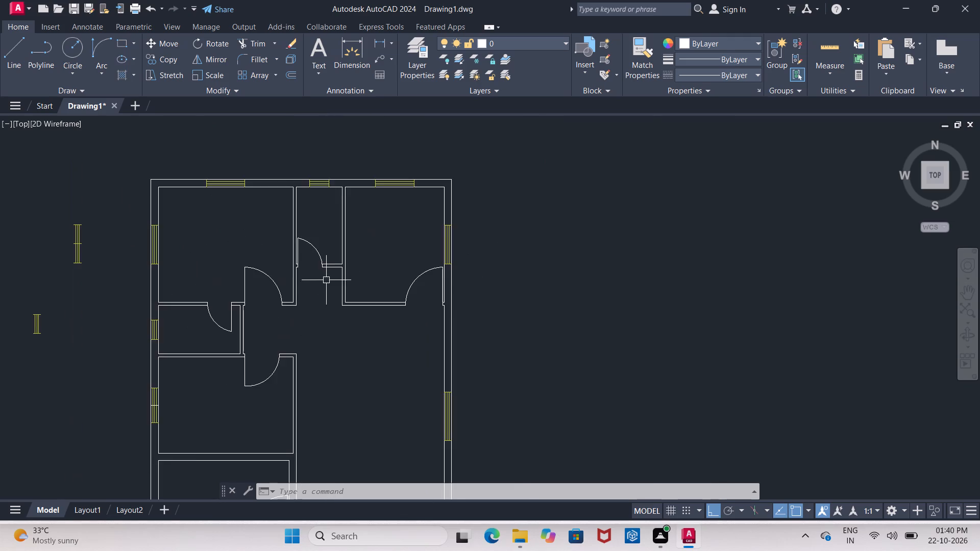
pyautogui.scroll(2, 326, 276)
pyautogui.scroll(-4, 303, 204)
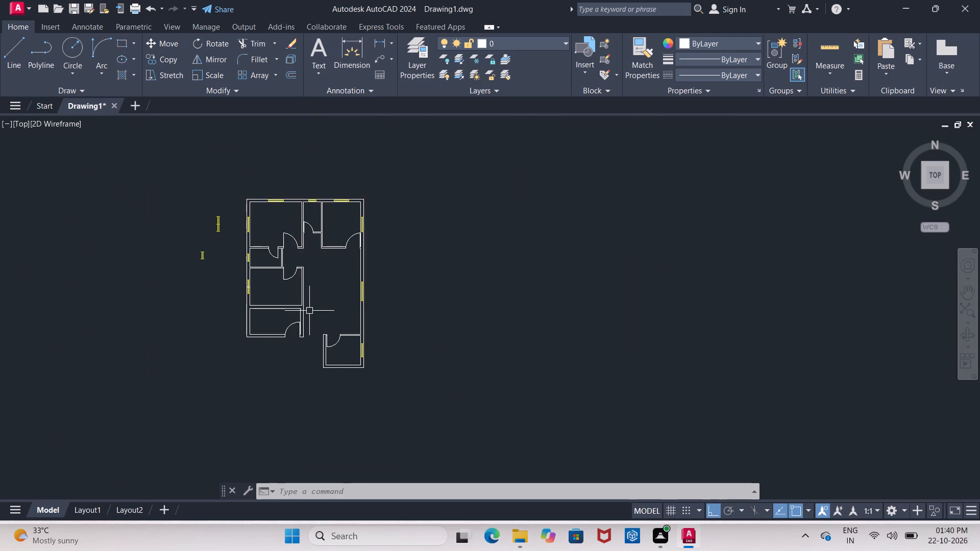
pyautogui.scroll(2, 309, 312)
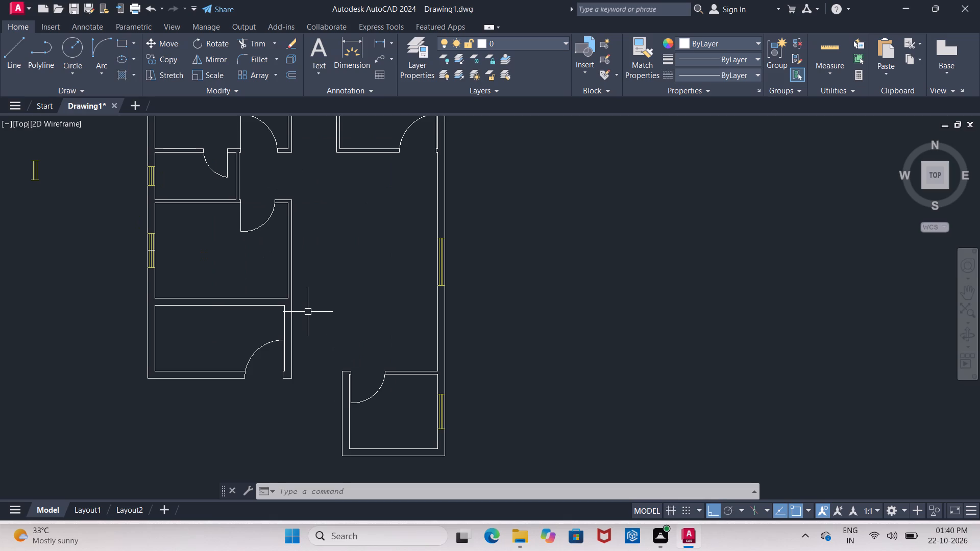
pyautogui.press('Escape')
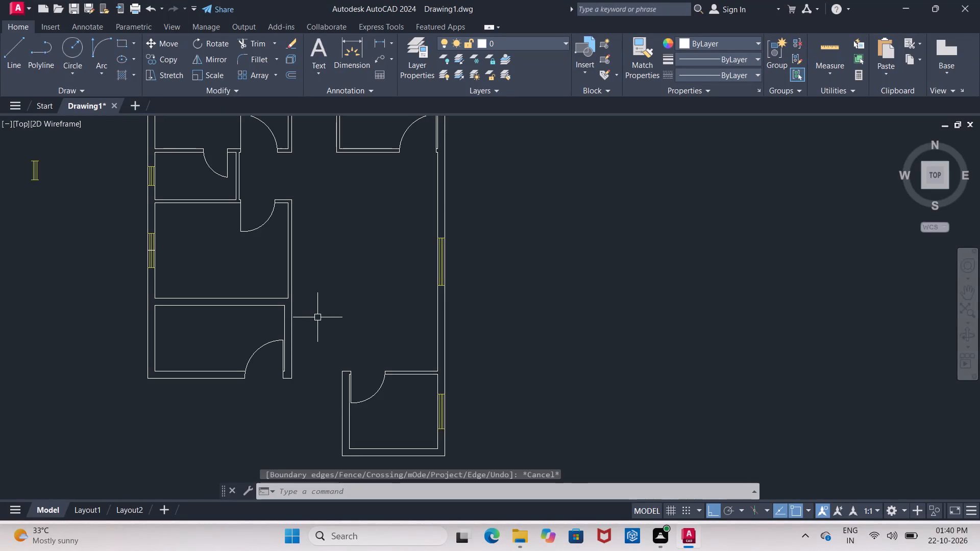
# Offset the lower-left room's inner left wall line 3' into the room.
pyautogui.press('o')
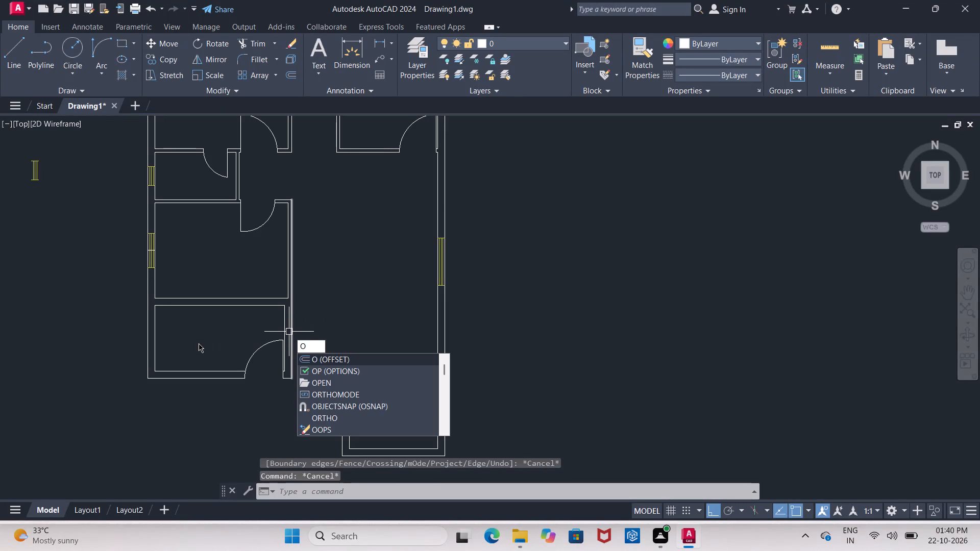
pyautogui.press('Return')
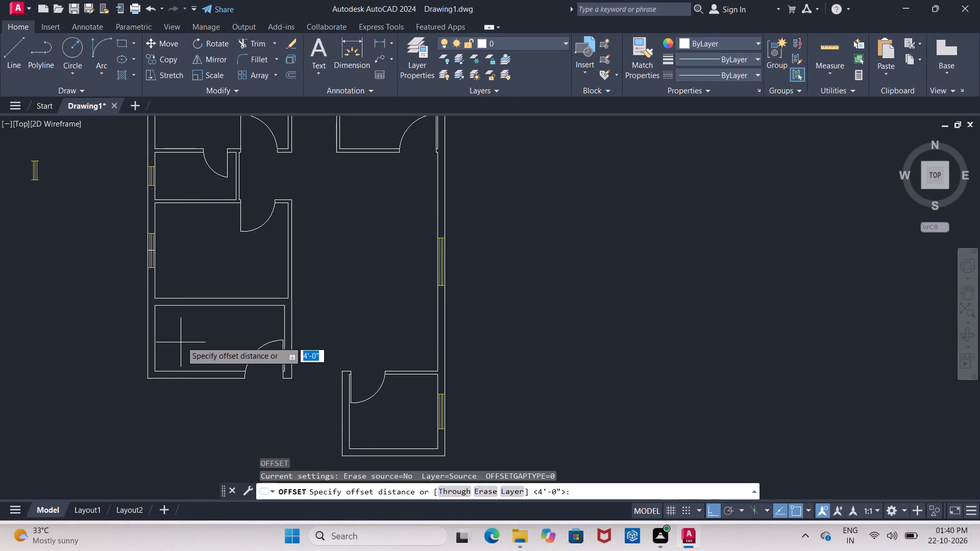
pyautogui.press('3')
pyautogui.press("'")
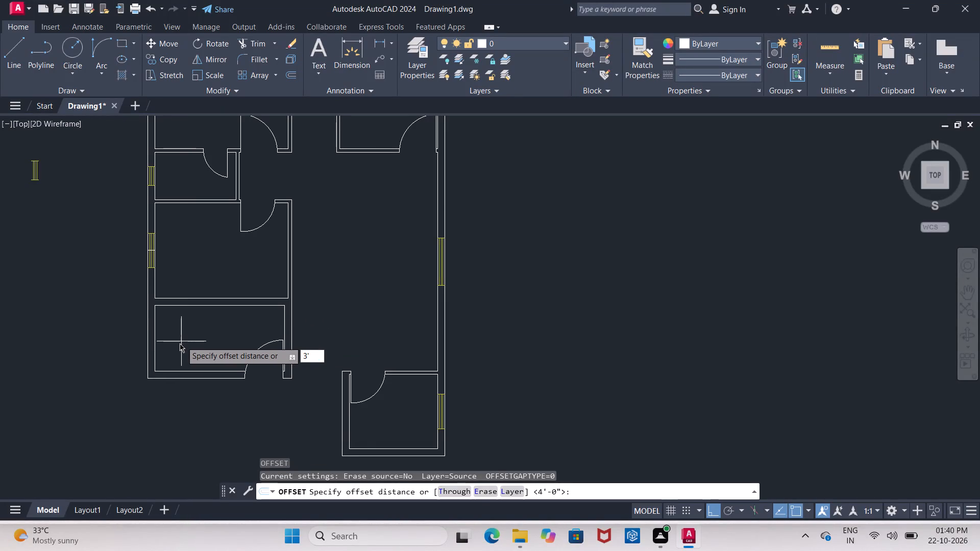
pyautogui.press('Return')
pyautogui.scroll(3, 159, 346)
pyautogui.click(139, 355)
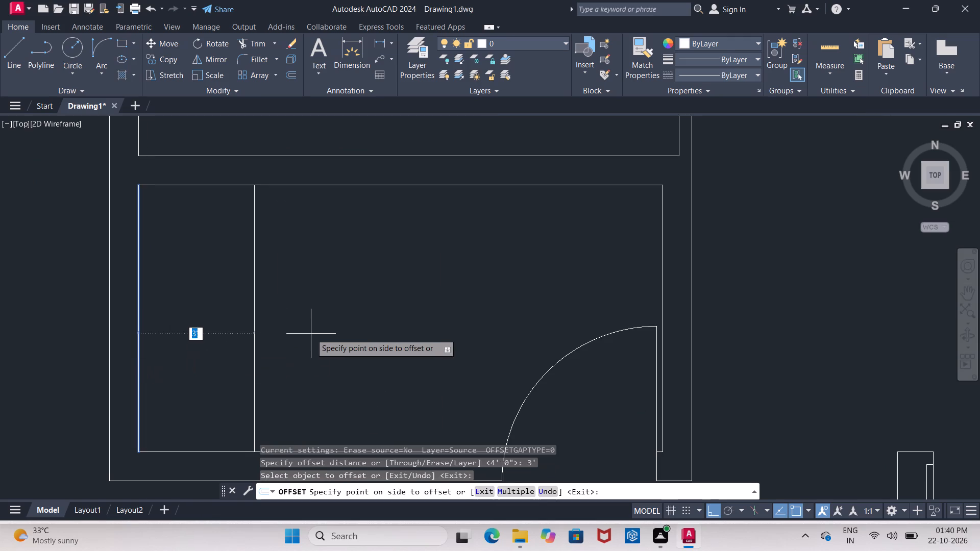
pyautogui.click(311, 334)
# Offset the new vertical line in the lower-left room 10" toward the door to form a stair tread.
pyautogui.scroll(-3, 140, 284)
pyautogui.scroll(3, 143, 323)
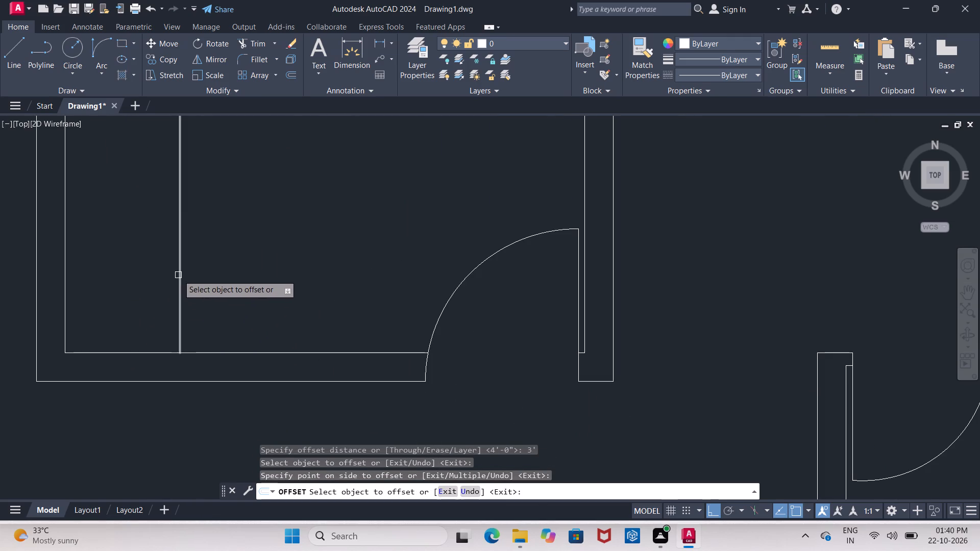
pyautogui.click(178, 275)
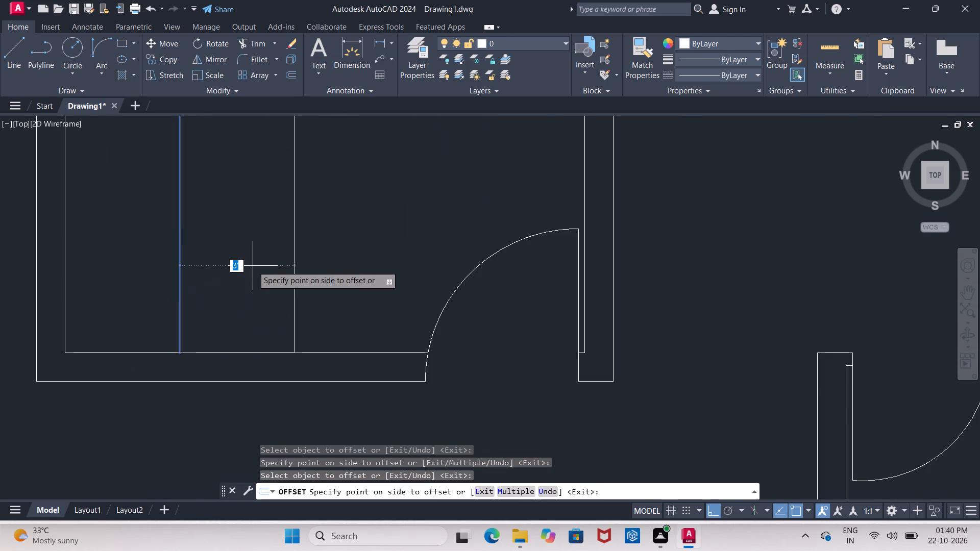
pyautogui.write('10')
pyautogui.hotkey('shift', '"')
pyautogui.press('Return')
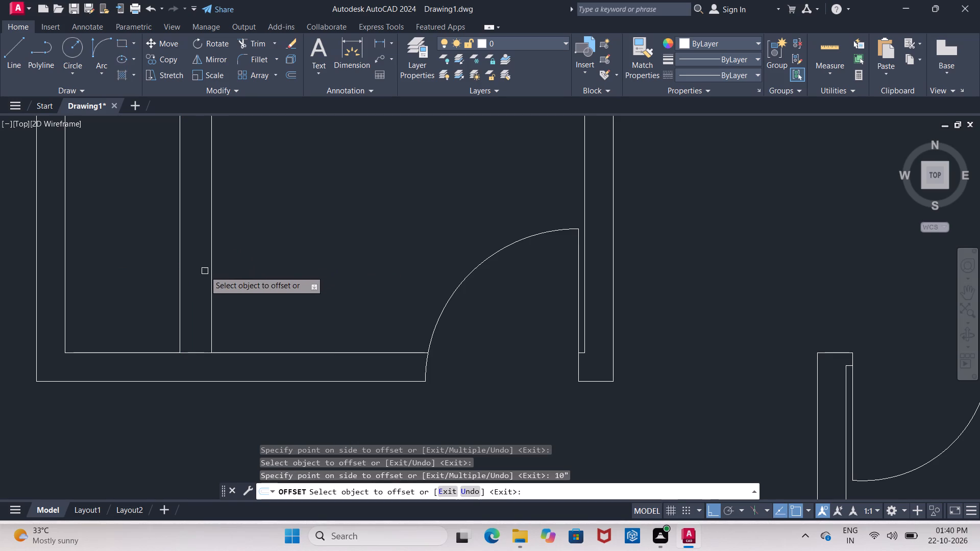
pyautogui.press('Return')
# Offset the latest stair line through a point about 10" further toward the door.
pyautogui.press('Return')
pyautogui.press('Return')
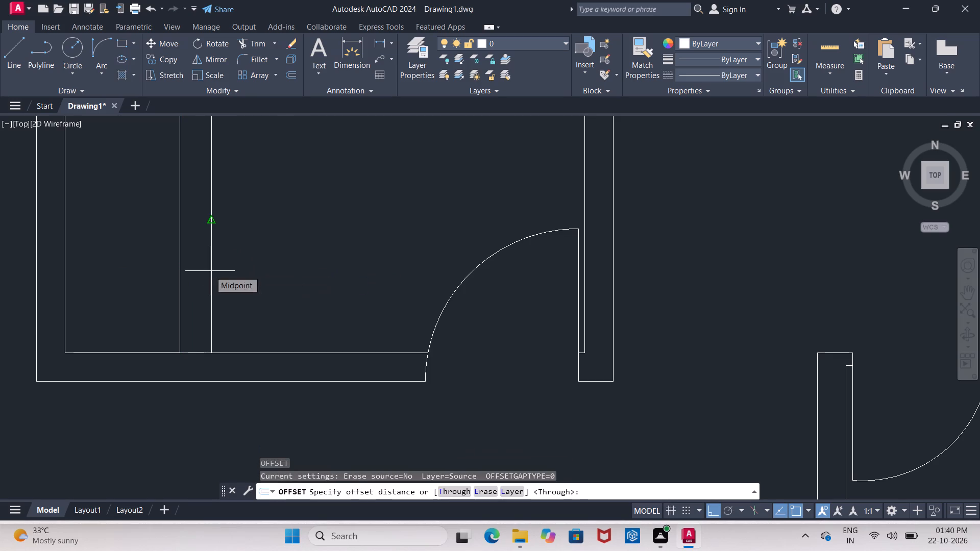
pyautogui.click(211, 266)
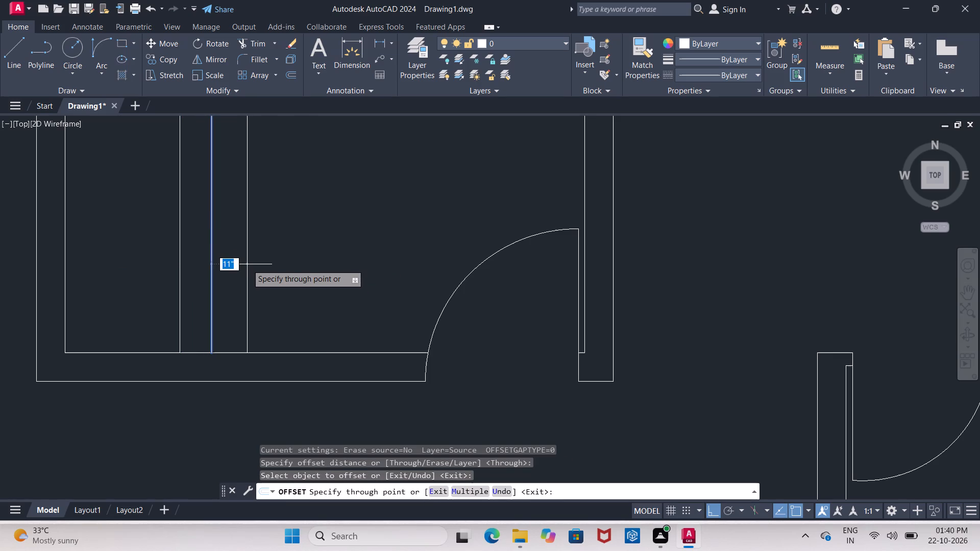
pyautogui.click(242, 265)
# Add five more stair lines toward the door, each offset 10" from the previous one.
pyautogui.scroll(-2, 210, 289)
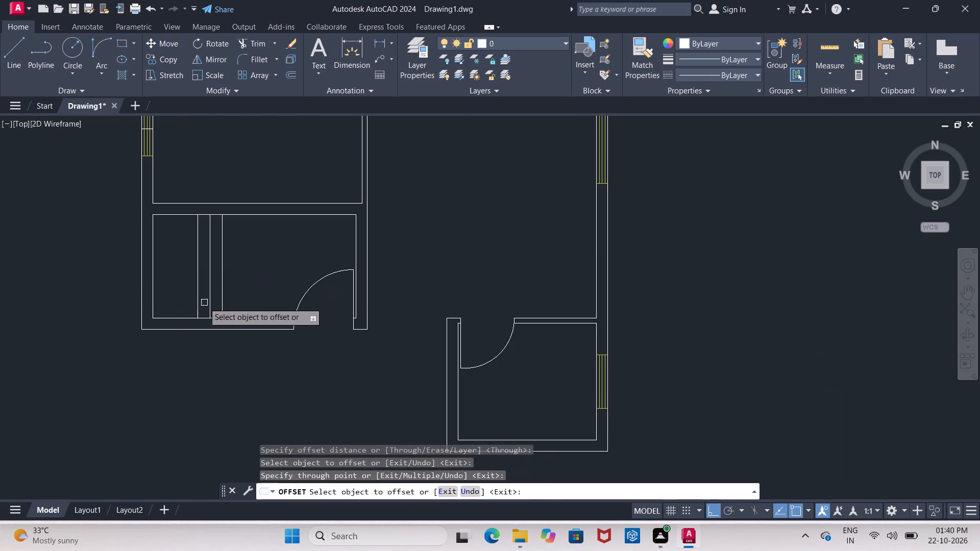
pyautogui.click(223, 281)
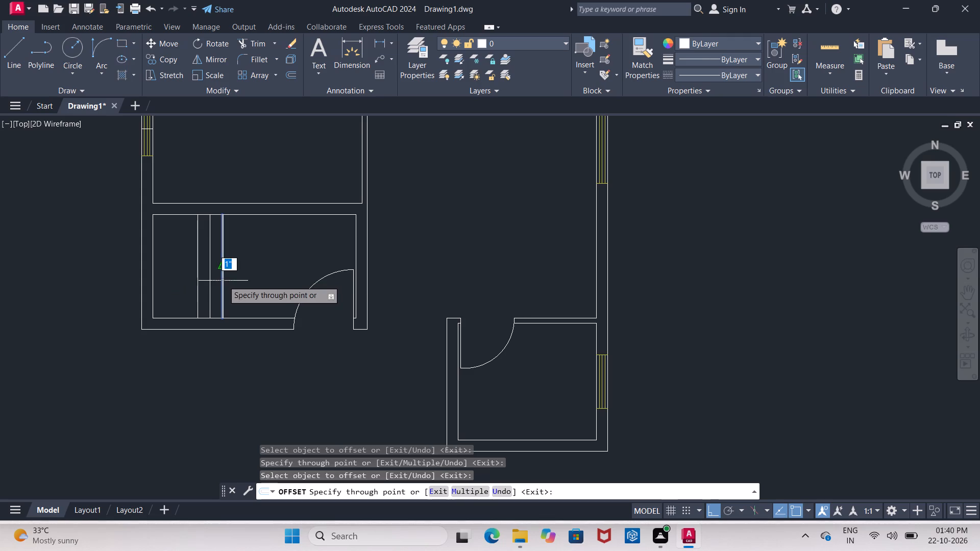
pyautogui.write('10"')
pyautogui.press('Return')
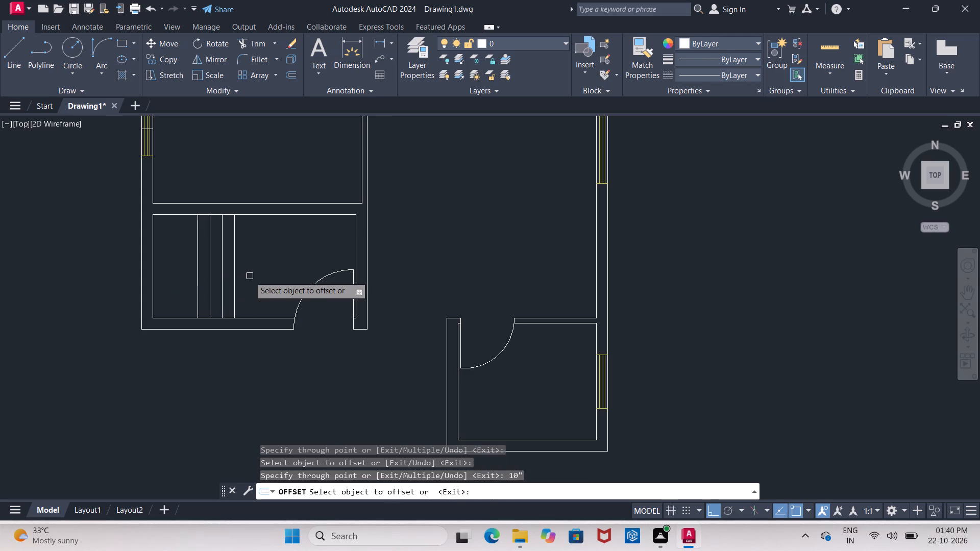
pyautogui.click(234, 281)
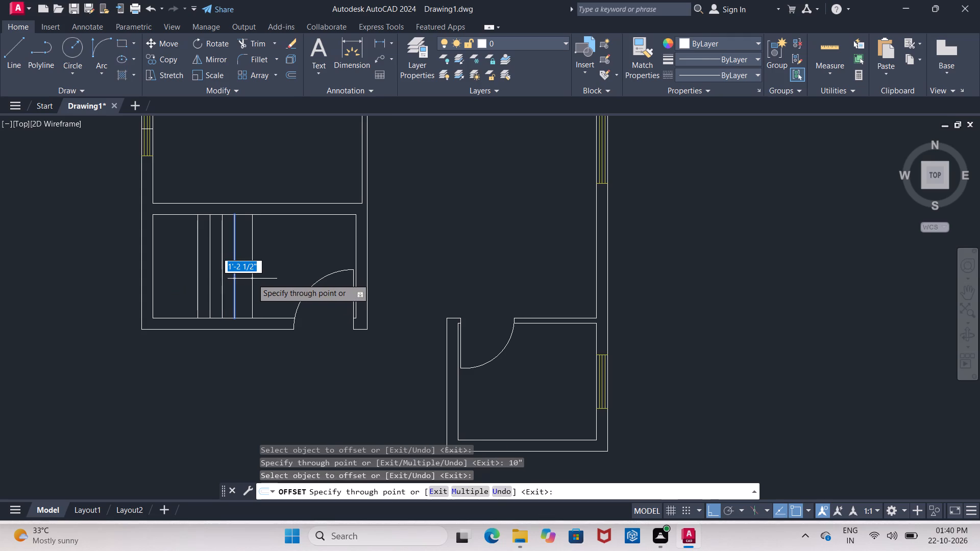
pyautogui.write('10"')
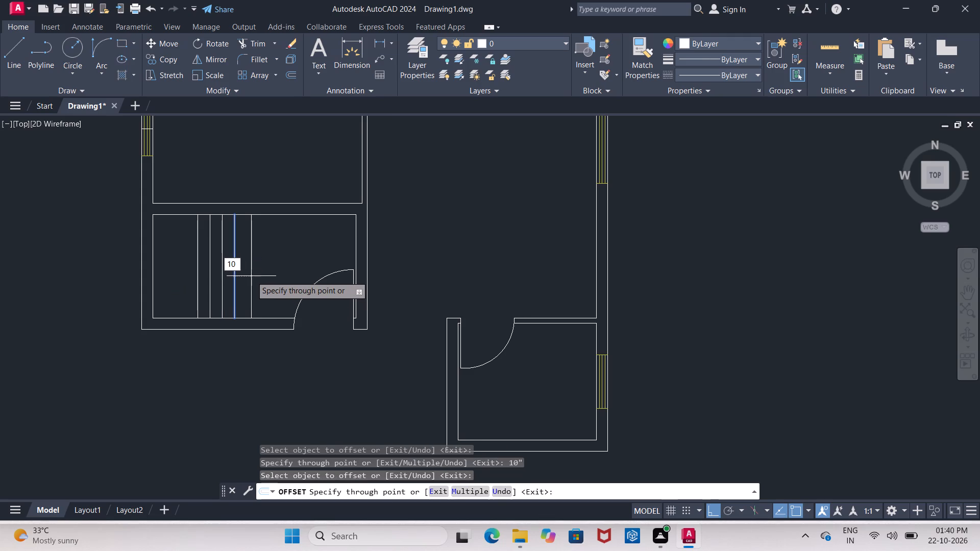
pyautogui.press('Return')
pyautogui.click(248, 279)
pyautogui.write('10"')
pyautogui.press('Return')
pyautogui.click(260, 285)
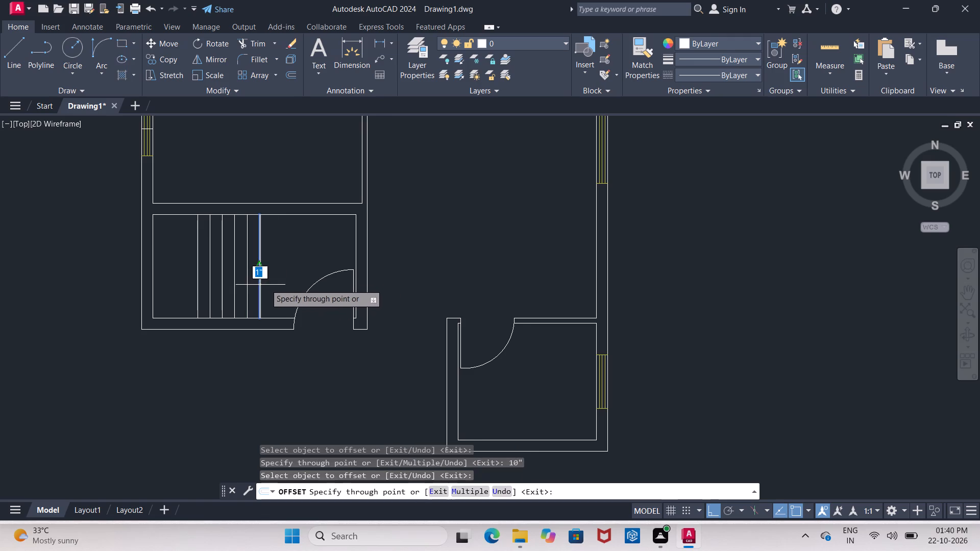
pyautogui.write('10"')
pyautogui.press('Return')
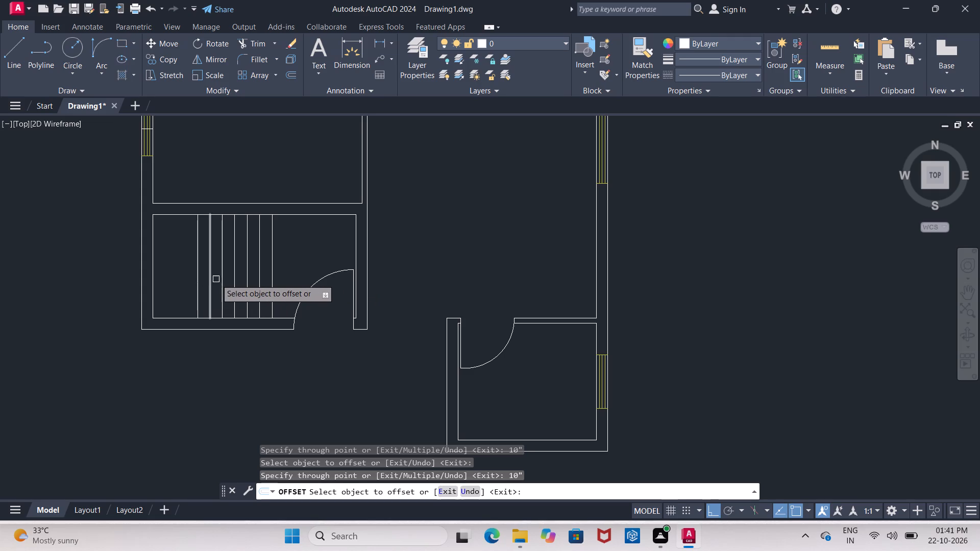
pyautogui.click(269, 269)
pyautogui.write('10"')
pyautogui.press('Return')
pyautogui.press('Escape')
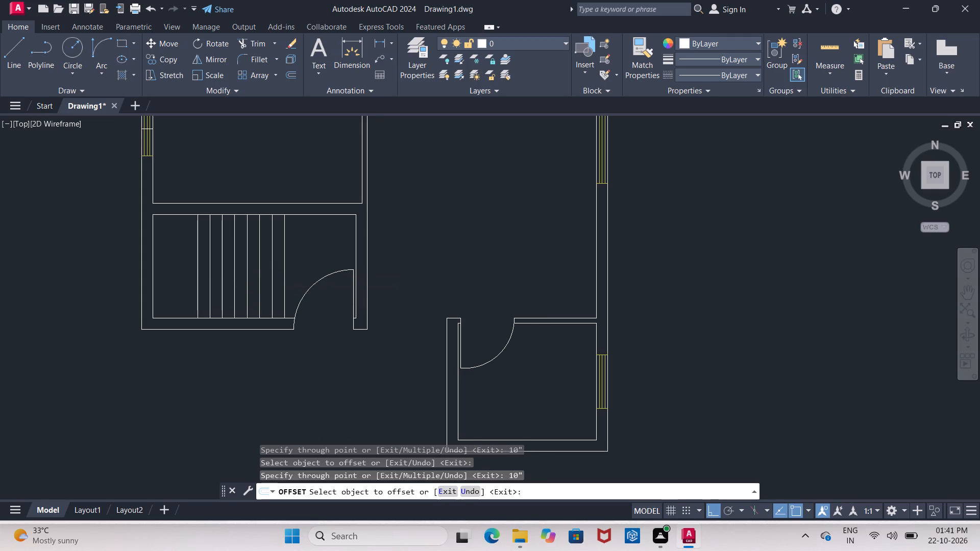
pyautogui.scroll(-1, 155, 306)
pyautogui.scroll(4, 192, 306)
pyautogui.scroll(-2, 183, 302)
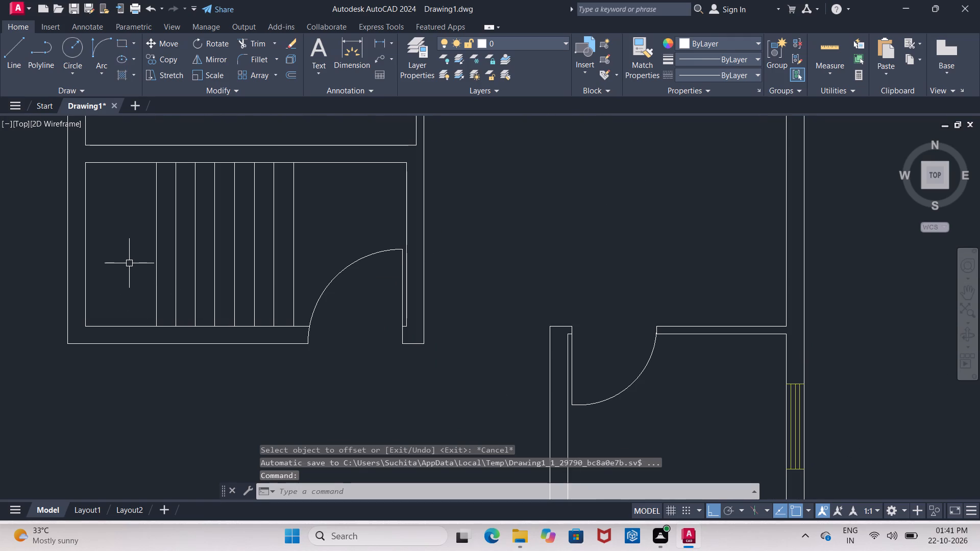
# Draw a horizontal line across the middle of the staircase, from the landing-side stair line to the last stair line by the door.
pyautogui.press('l')
pyautogui.press('Return')
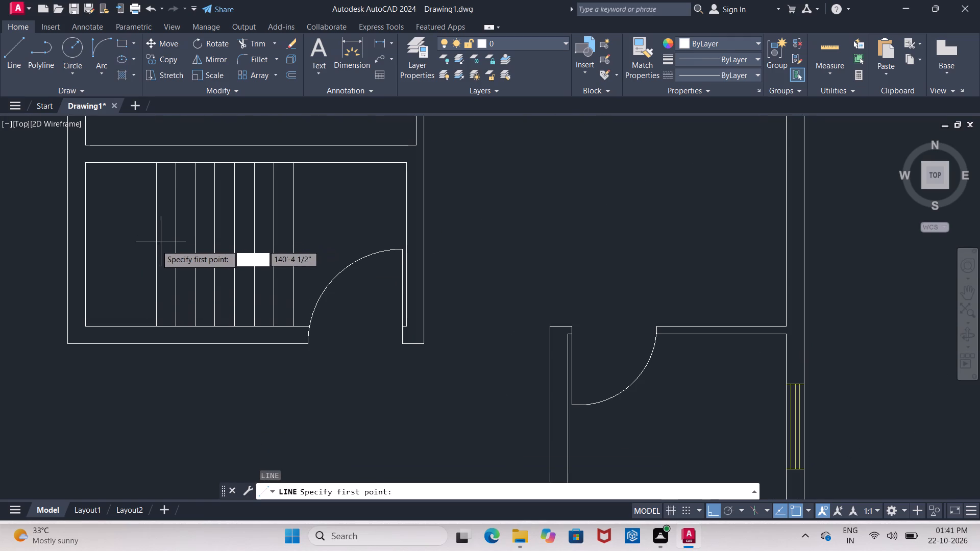
pyautogui.click(155, 246)
pyautogui.click(294, 243)
pyautogui.press('Return')
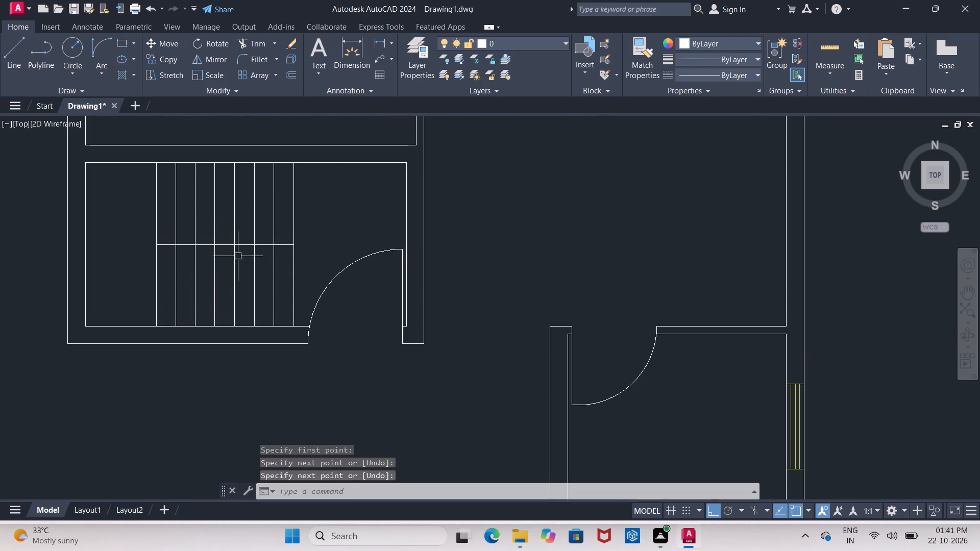
# Offset the staircase's horizontal middle line 2" to both sides.
pyautogui.press('o')
pyautogui.press('Return')
pyautogui.press('2')
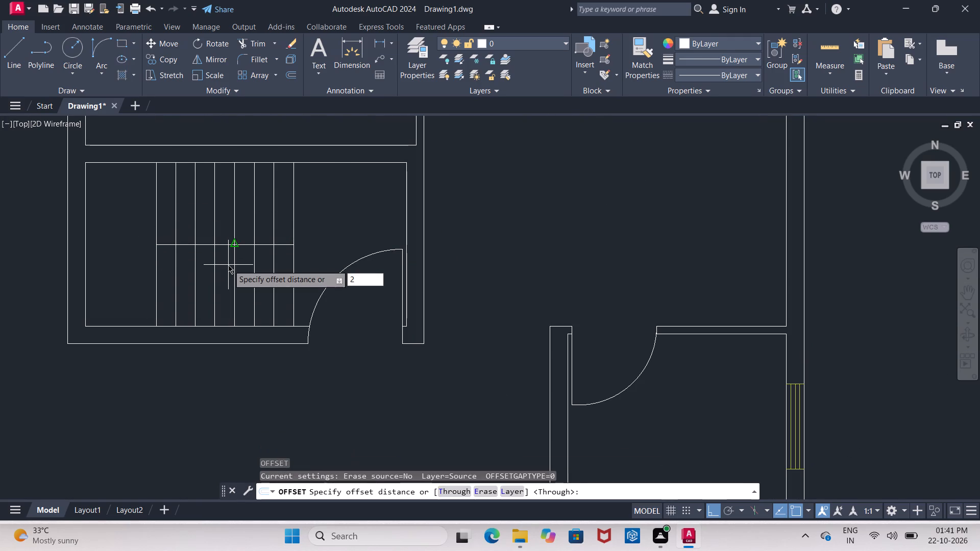
pyautogui.hotkey('shift', '"')
pyautogui.press('Return')
pyautogui.scroll(2, 163, 245)
pyautogui.click(169, 245)
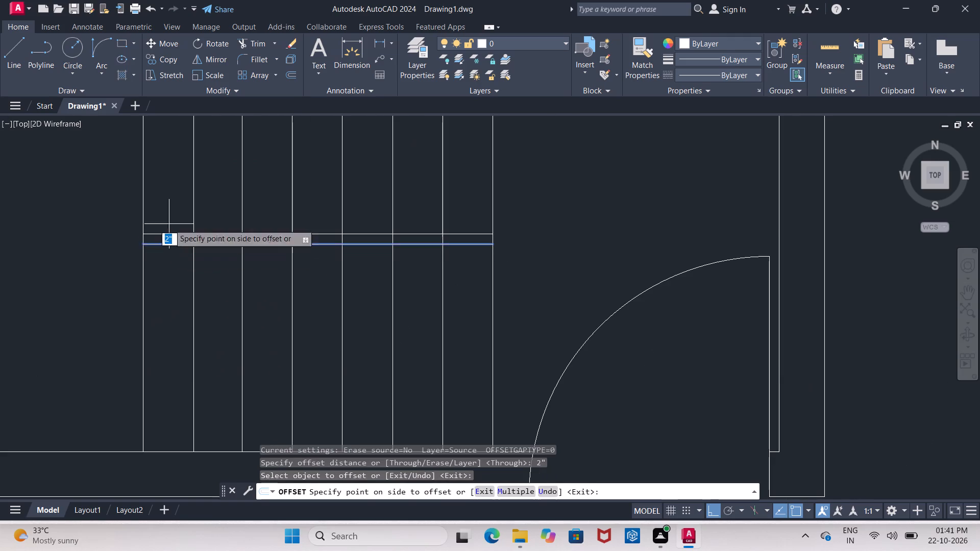
pyautogui.click(173, 197)
pyautogui.click(176, 245)
pyautogui.click(172, 284)
pyautogui.press('Escape')
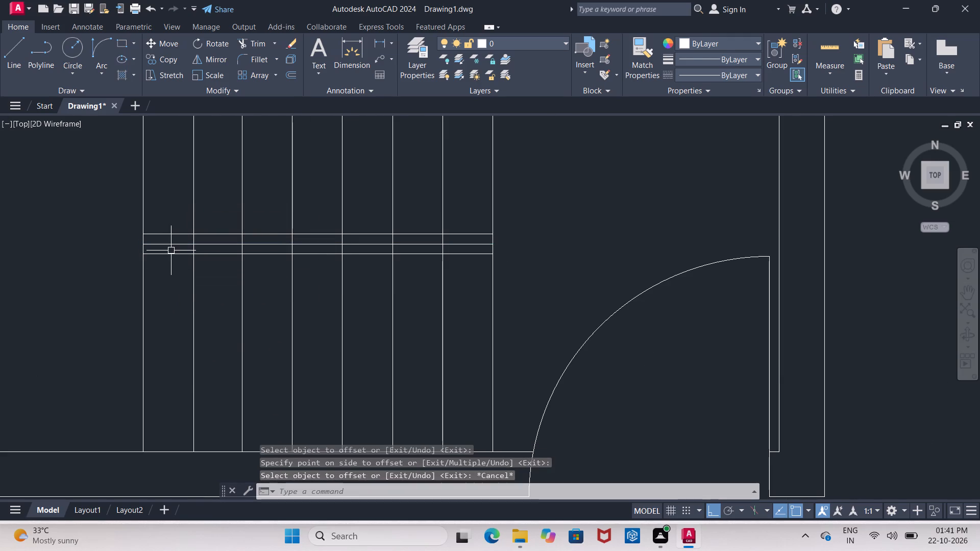
# Erase the original middle line between the two offset lines of the staircase.
pyautogui.click(170, 245)
pyautogui.press('Delete')
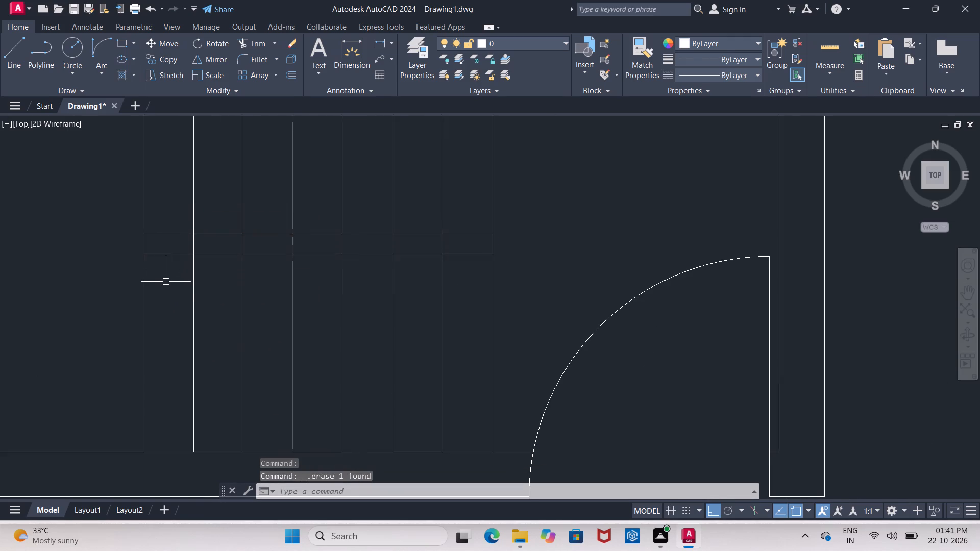
pyautogui.press('Escape')
# Trim the inner stair lines where they cross the gap between the two horizontal middle lines.
pyautogui.press('t')
pyautogui.press('r')
pyautogui.press('Return')
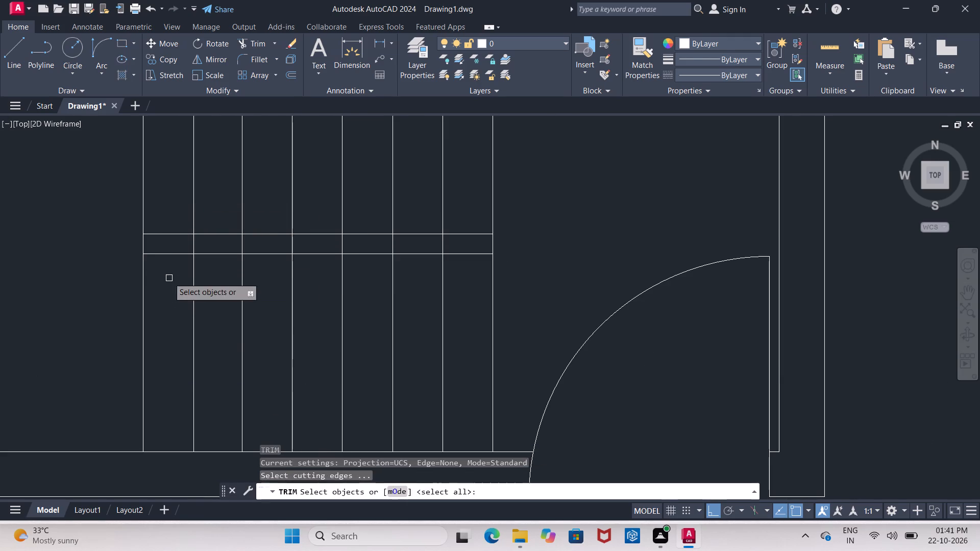
pyautogui.press('Return')
pyautogui.click(179, 244)
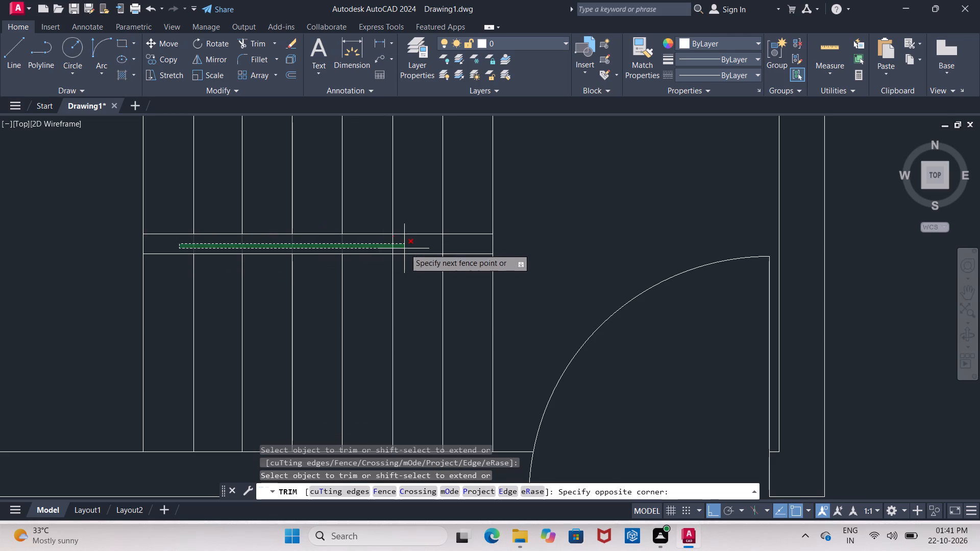
pyautogui.click(455, 247)
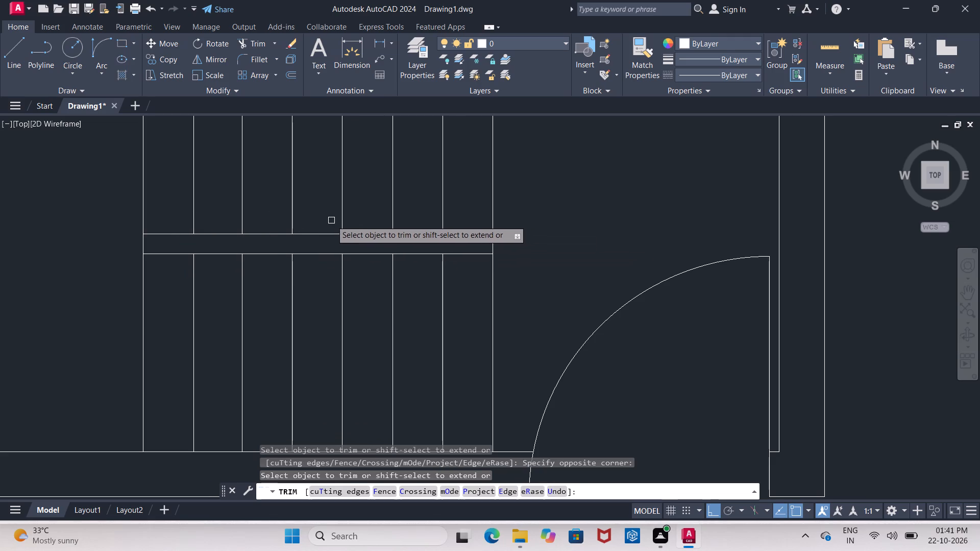
pyautogui.press('Escape')
# Erase the two loose yellow window symbols lying outside the plan beyond its left wall.
pyautogui.scroll(-4, 280, 244)
pyautogui.scroll(1, 340, 261)
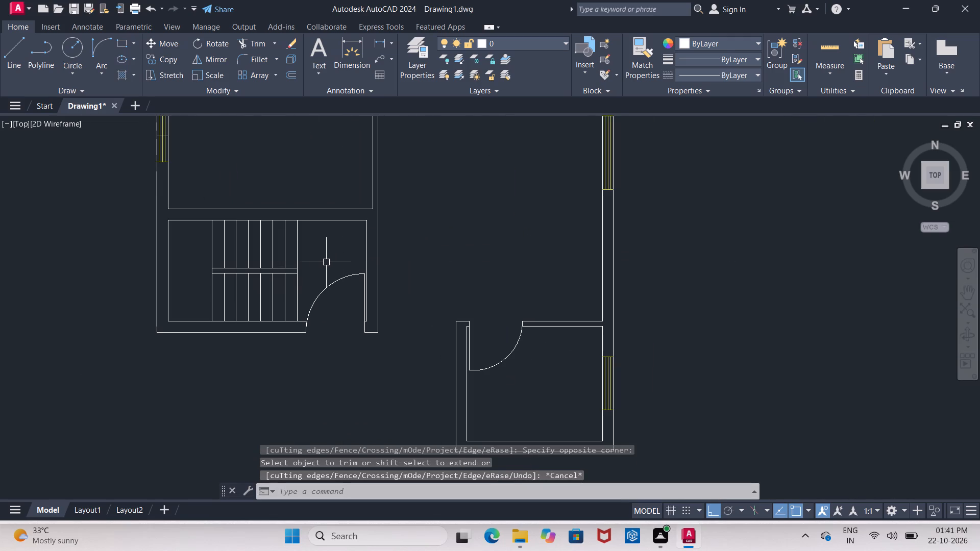
pyautogui.scroll(-3, 259, 281)
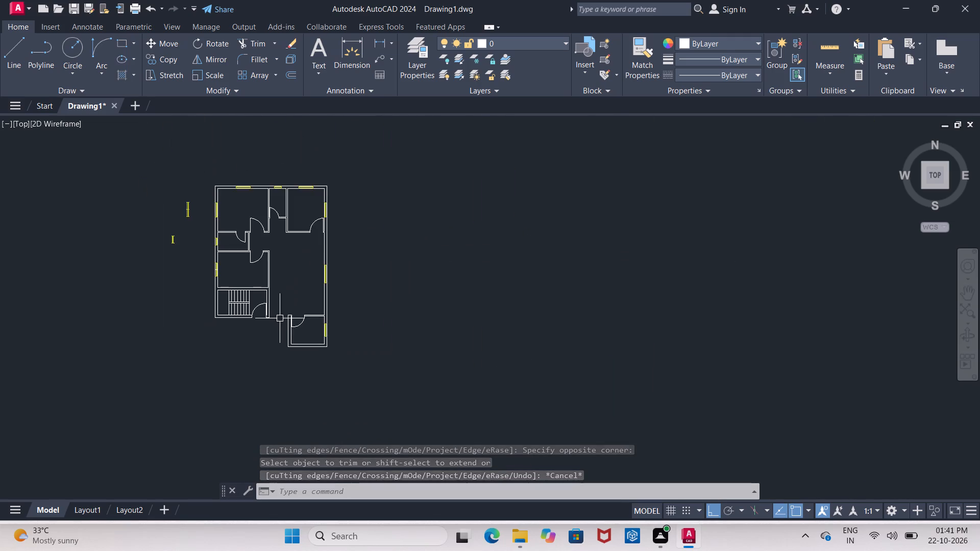
pyautogui.scroll(2, 306, 296)
pyautogui.scroll(-2, 140, 301)
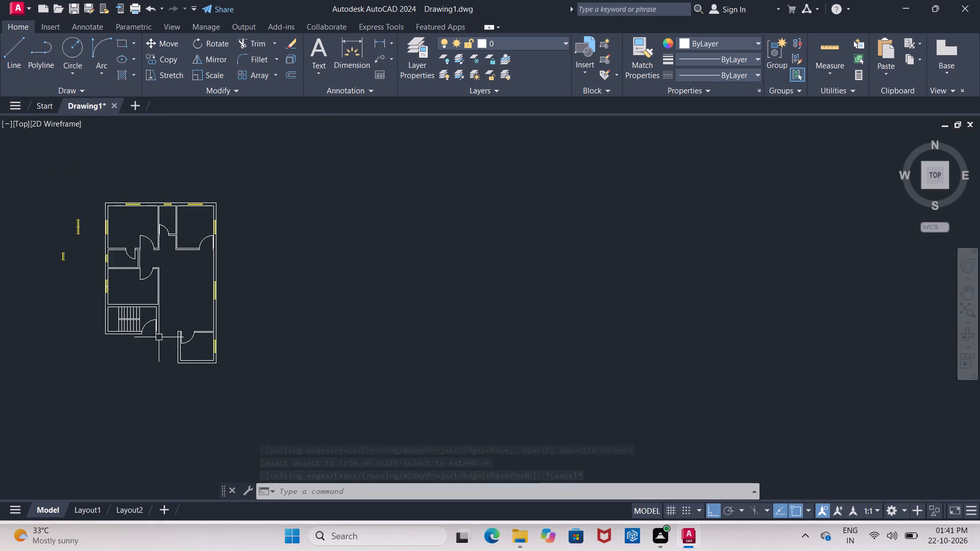
pyautogui.scroll(2, 54, 321)
pyautogui.scroll(-1, 81, 340)
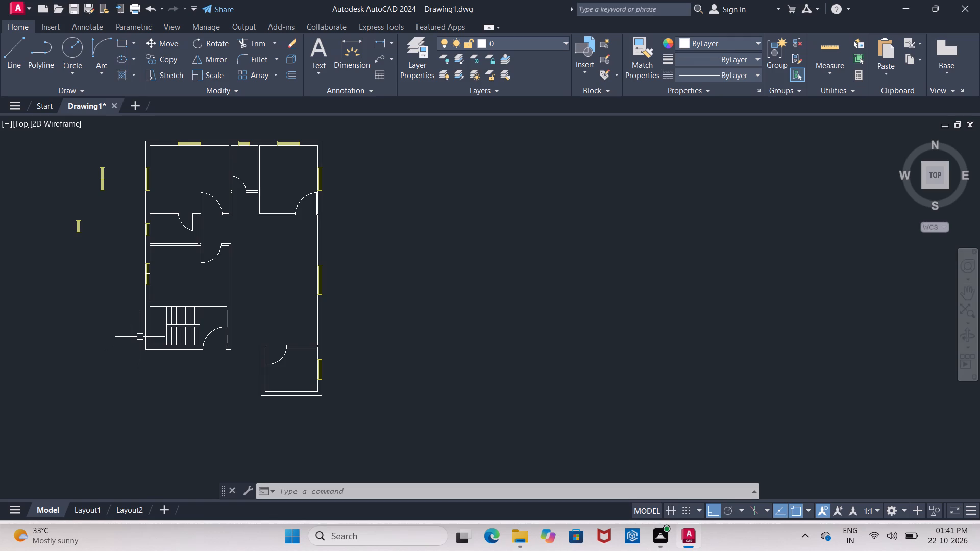
pyautogui.click(55, 154)
pyautogui.click(124, 288)
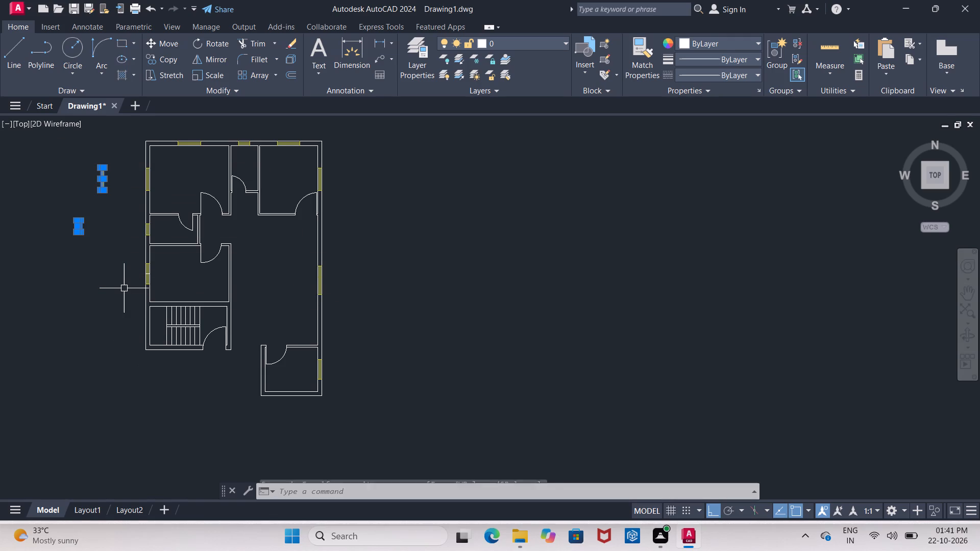
pyautogui.press('Delete')
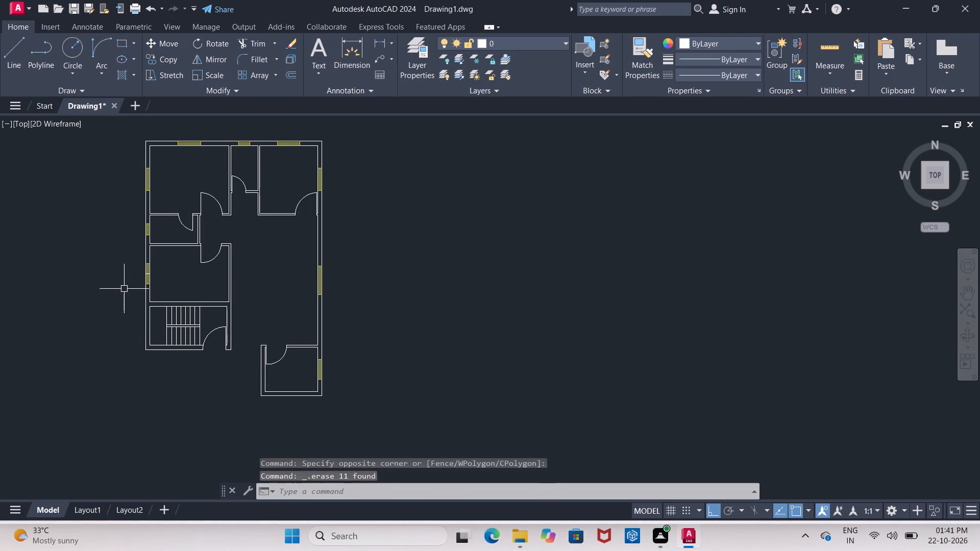
# Insert the Bed - Queen block from the Home - Space Planner drawing in DesignCenter, outside the plan's upper-left wall.
pyautogui.write('dc')
pyautogui.press('Return')
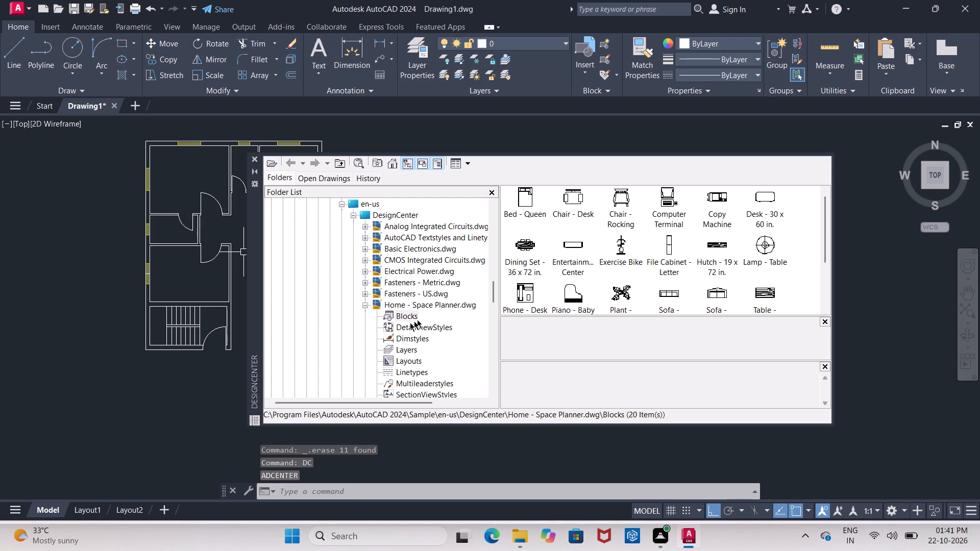
pyautogui.click(406, 315)
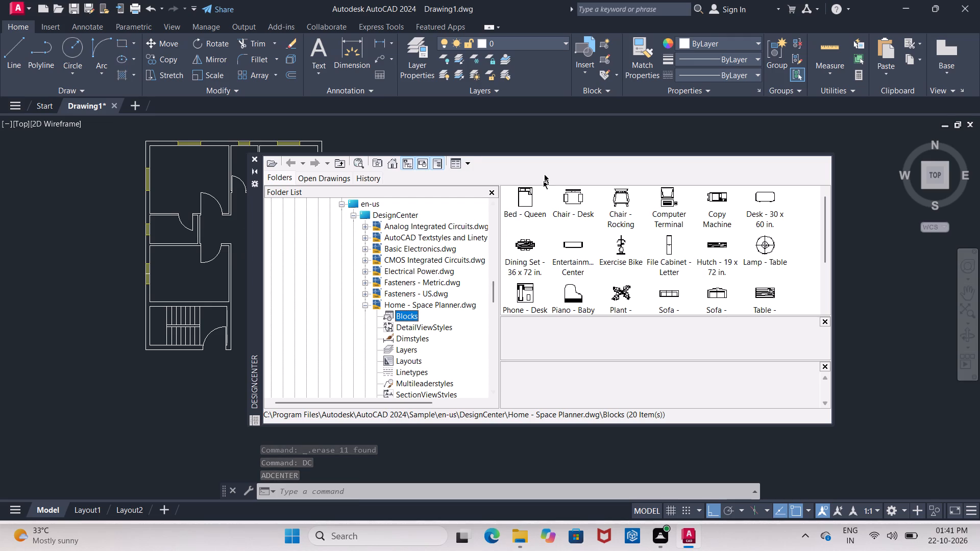
pyautogui.moveTo(528, 165); pyautogui.dragTo(395, 155)
pyautogui.moveTo(528, 161); pyautogui.dragTo(500, 162)
pyautogui.moveTo(449, 163); pyautogui.dragTo(393, 168)
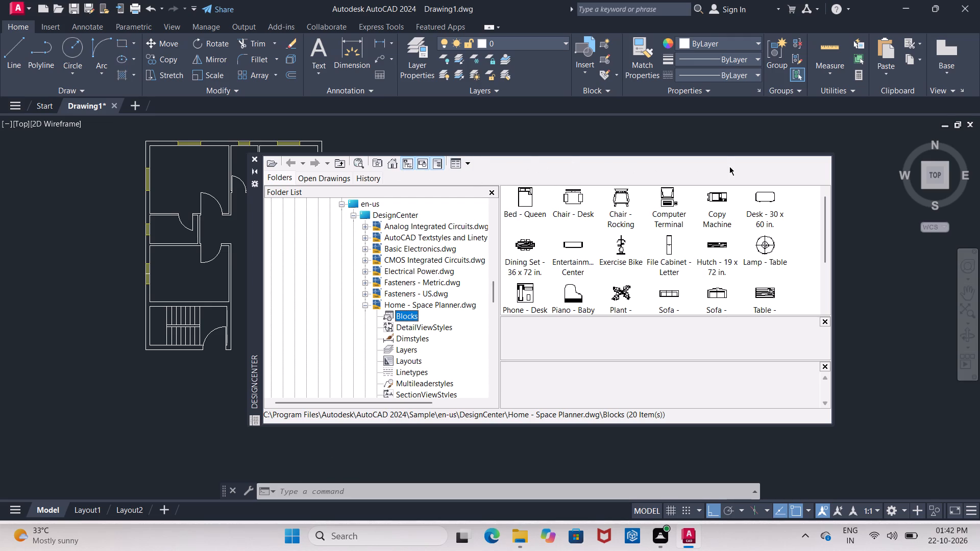
pyautogui.click(524, 207)
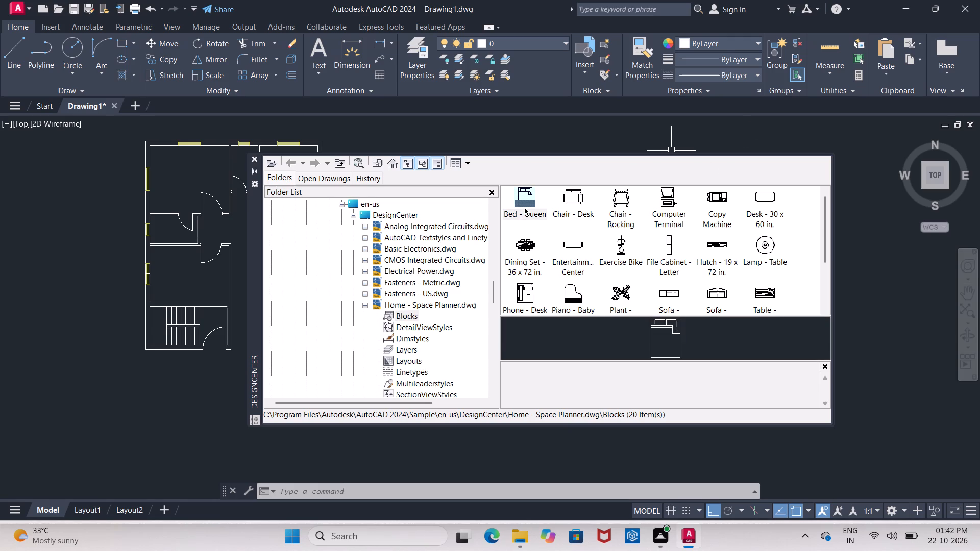
pyautogui.scroll(-3, 584, 239)
pyautogui.scroll(3, 586, 248)
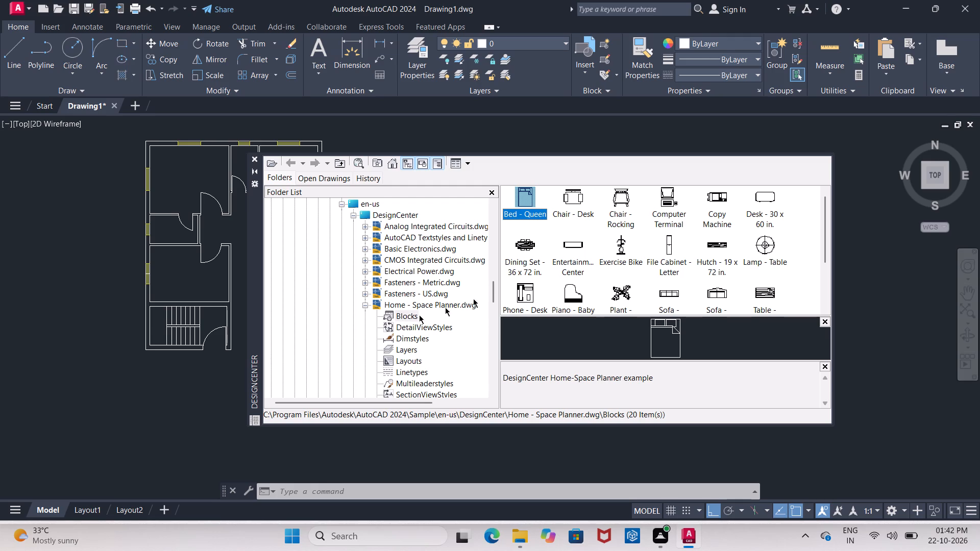
pyautogui.moveTo(521, 203); pyautogui.dragTo(851, 241)
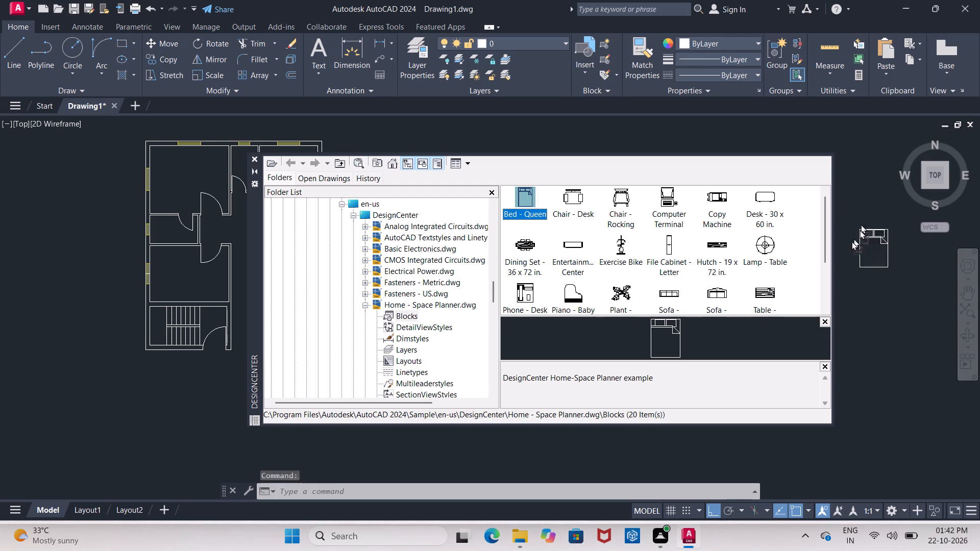
pyautogui.moveTo(851, 241); pyautogui.dragTo(51, 176)
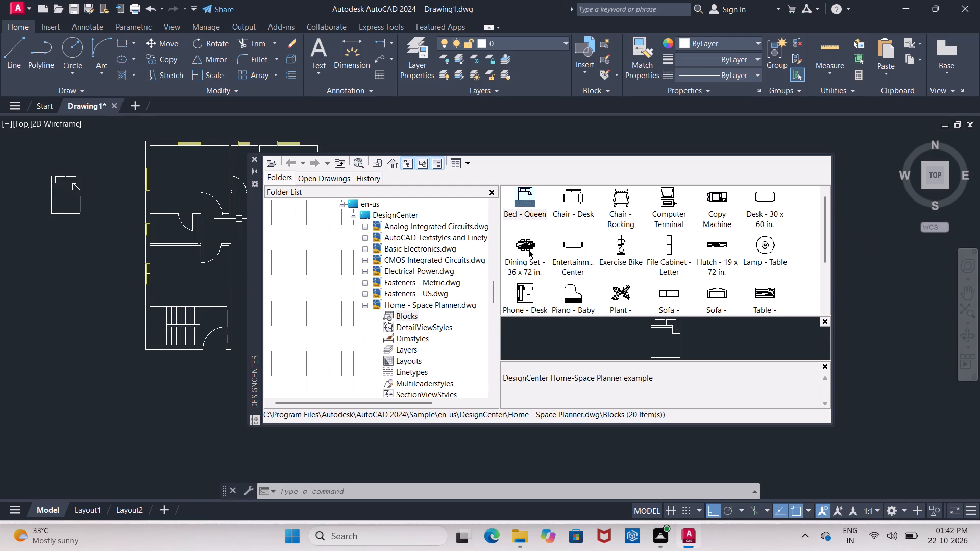
# Insert the Dining Set - 36 x 72 in. block below the bed and the Lamp - Table block beside the bed.
pyautogui.moveTo(526, 246); pyautogui.dragTo(70, 259)
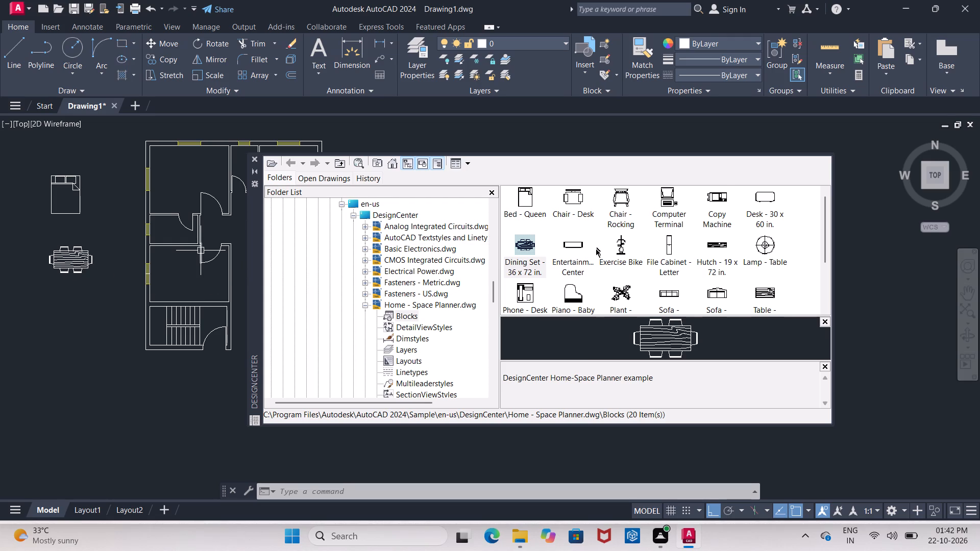
pyautogui.scroll(-1, 595, 254)
pyautogui.scroll(1, 530, 244)
pyautogui.moveTo(768, 248); pyautogui.dragTo(759, 255)
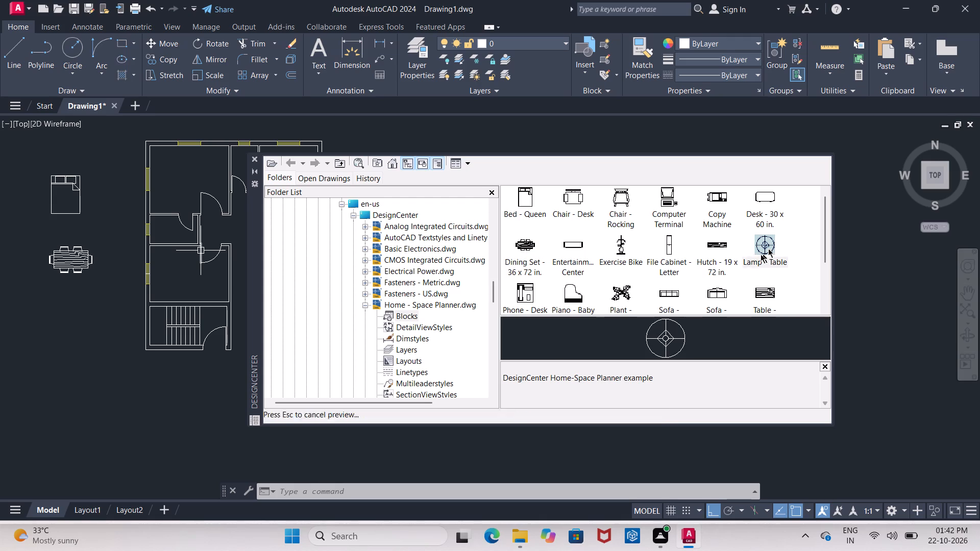
pyautogui.moveTo(759, 255); pyautogui.dragTo(97, 196)
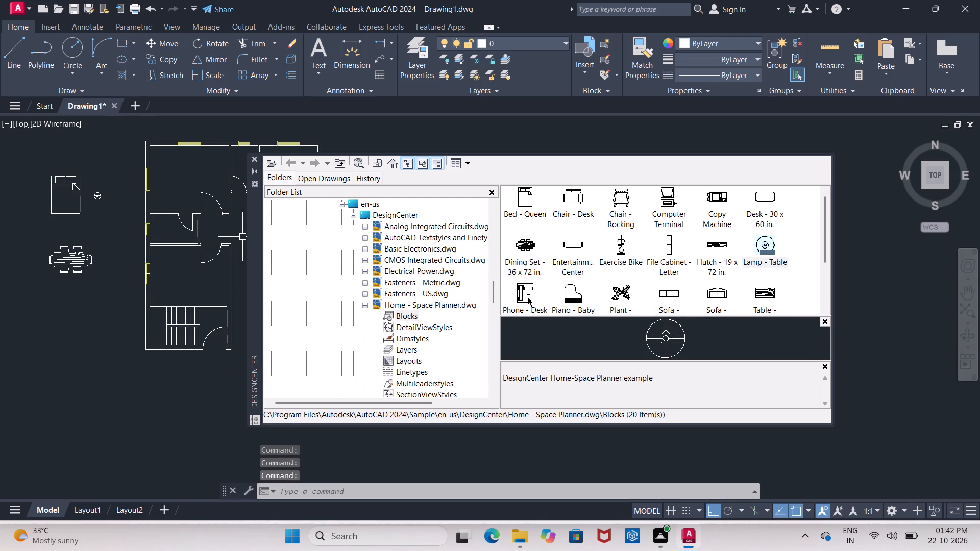
# Insert the three-seat Sofa - Roundback block below the dining set and two Sofa - Roundback Loveseat 5 ft. blocks beneath it.
pyautogui.moveTo(665, 296); pyautogui.dragTo(66, 296)
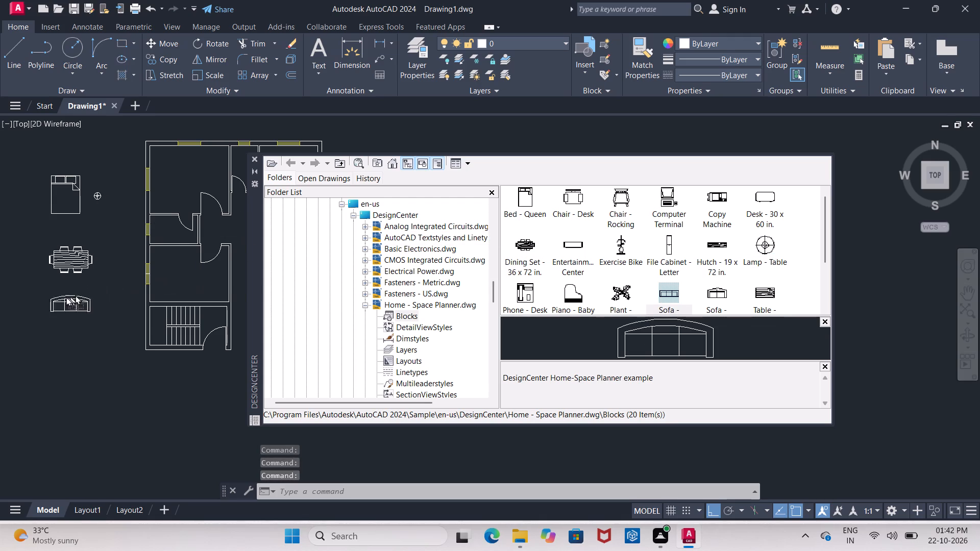
pyautogui.moveTo(66, 296); pyautogui.dragTo(57, 298)
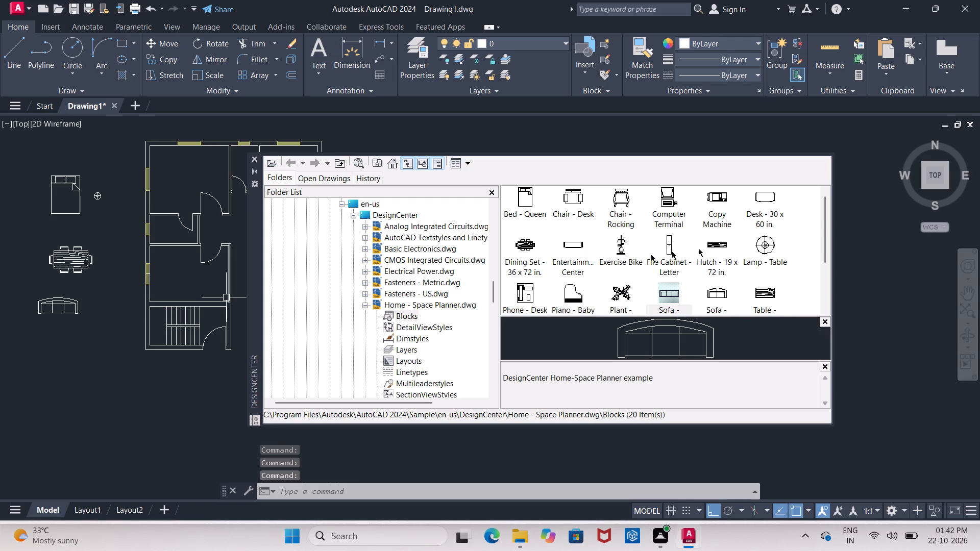
pyautogui.scroll(-1, 644, 265)
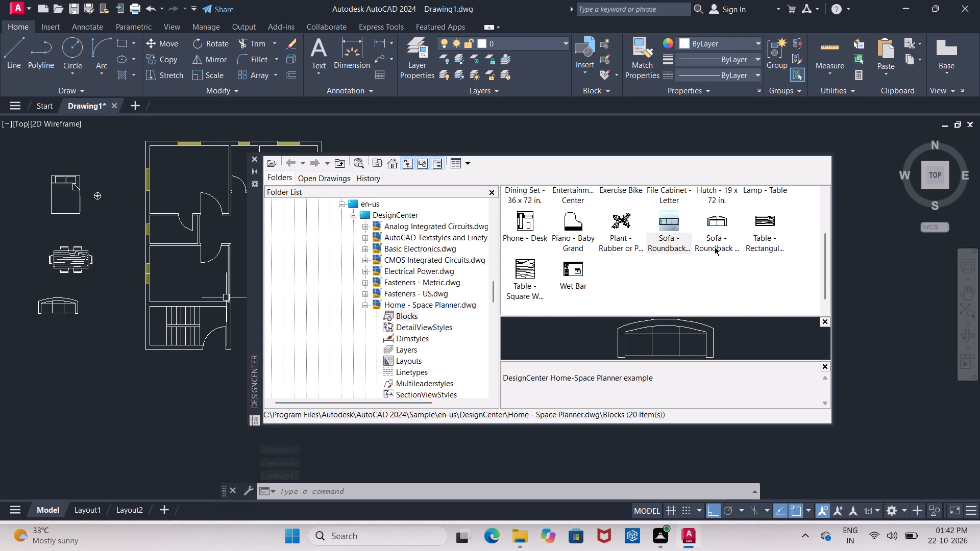
pyautogui.moveTo(719, 222); pyautogui.dragTo(76, 340)
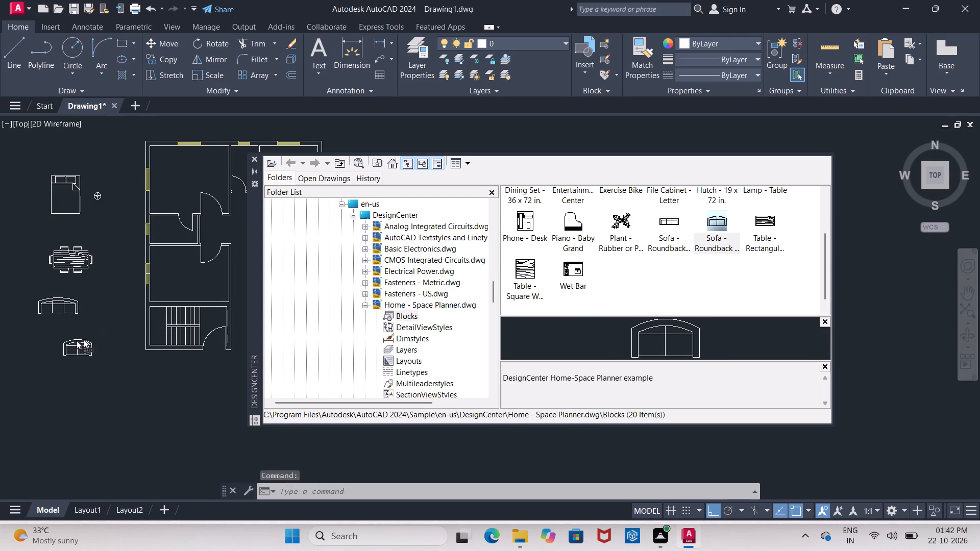
pyautogui.moveTo(76, 340); pyautogui.dragTo(75, 340)
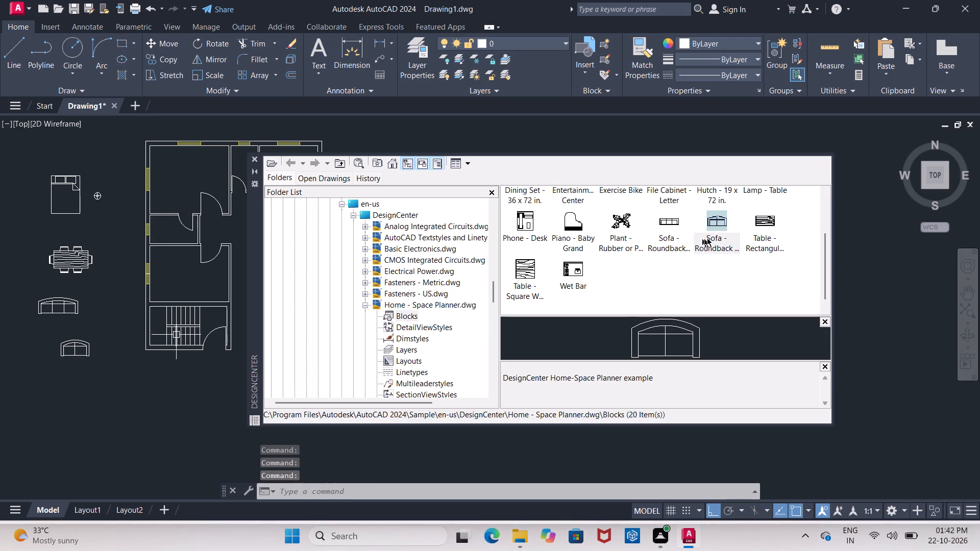
pyautogui.moveTo(717, 225); pyautogui.dragTo(62, 379)
pyautogui.click(64, 375)
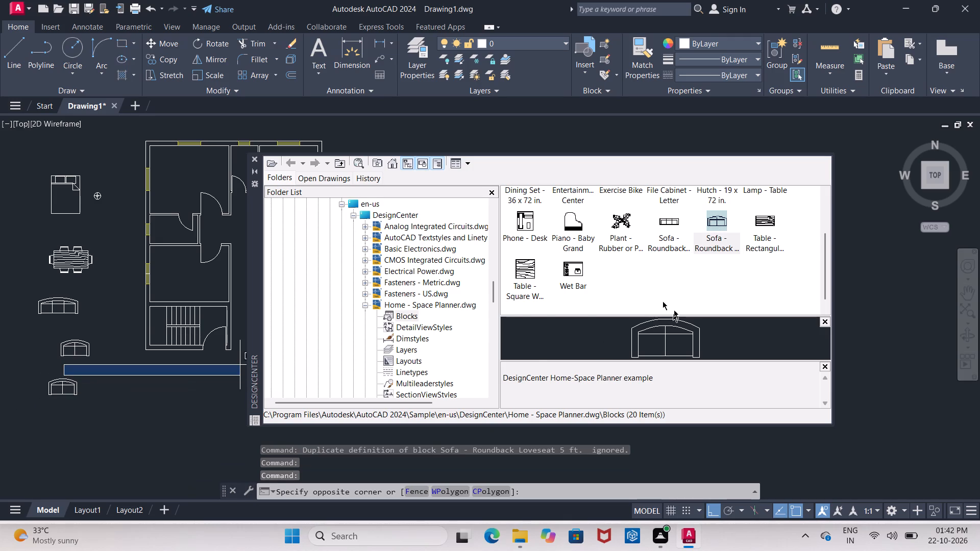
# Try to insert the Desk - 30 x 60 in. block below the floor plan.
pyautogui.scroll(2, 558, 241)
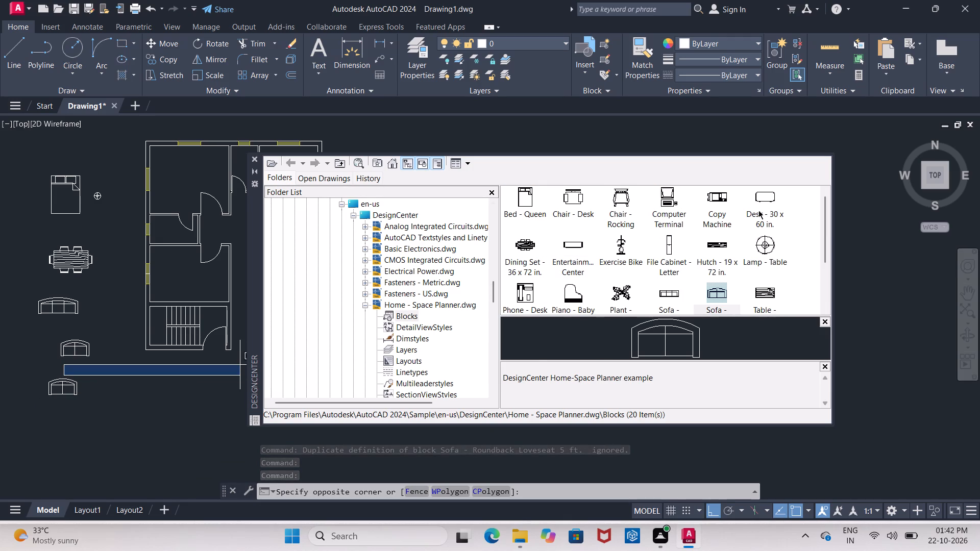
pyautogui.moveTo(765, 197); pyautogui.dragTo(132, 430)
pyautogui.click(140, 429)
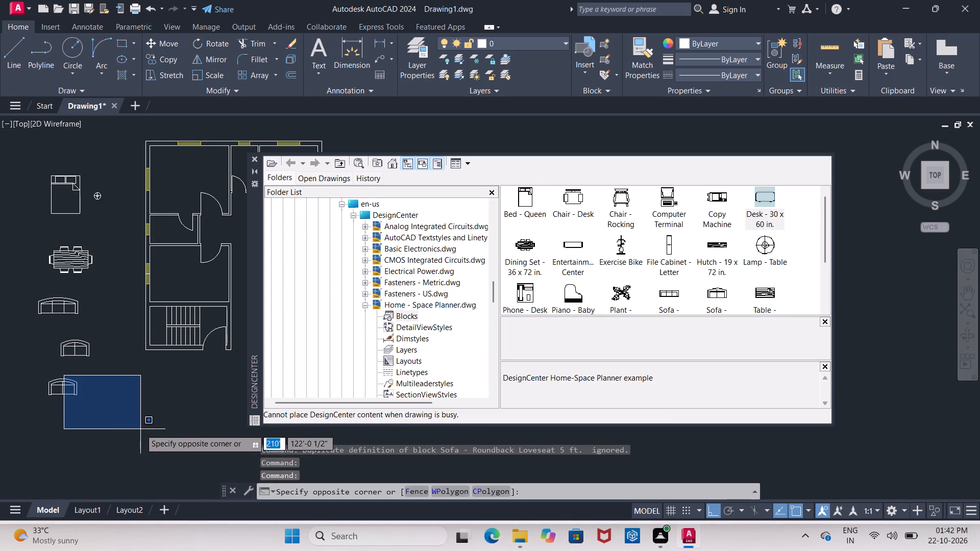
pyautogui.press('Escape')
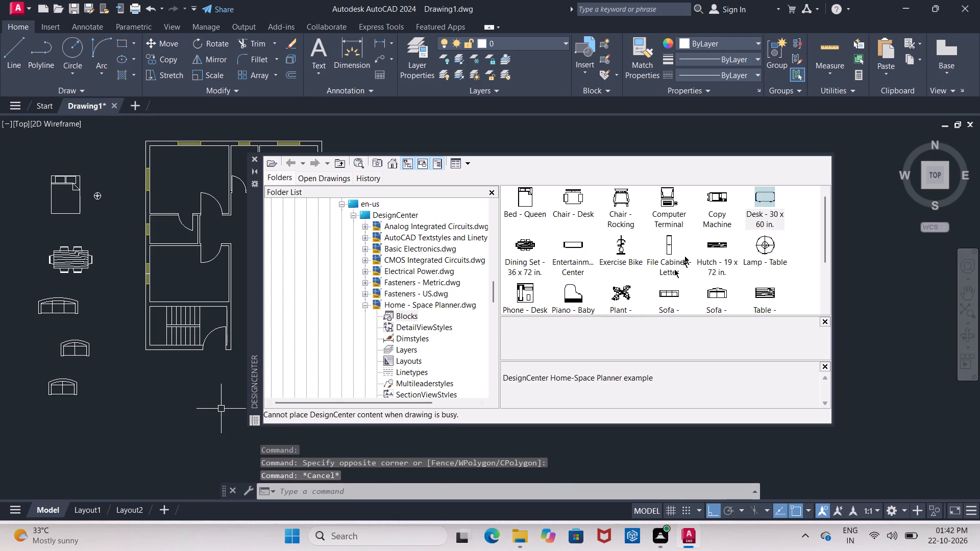
# Insert the Desk - 30 x 60 in. block below the floor plan's staircase.
pyautogui.moveTo(769, 198); pyautogui.dragTo(120, 432)
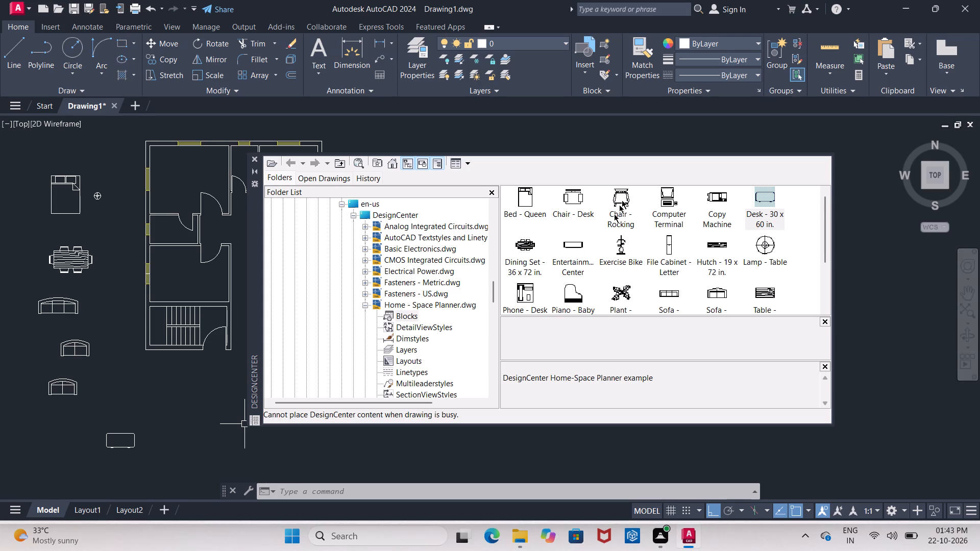
# Open the Blocks collection of House Designer.dwg from the DesignCenter sample folder.
pyautogui.scroll(-1, 558, 253)
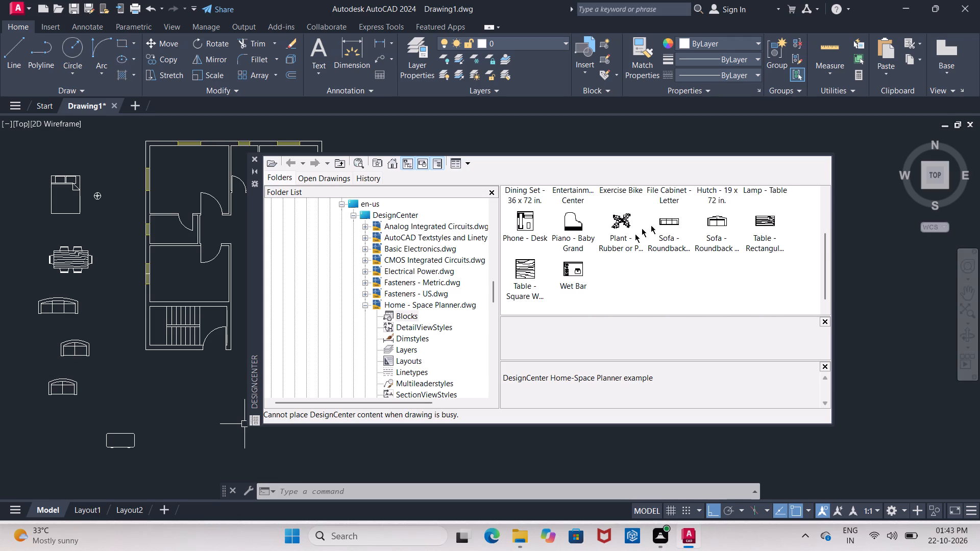
pyautogui.scroll(1, 567, 258)
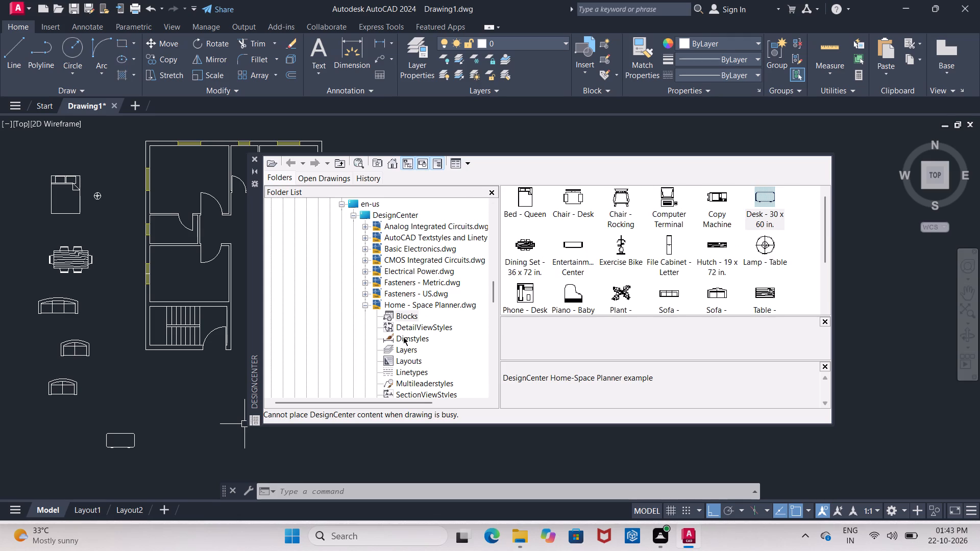
pyautogui.scroll(-4, 403, 337)
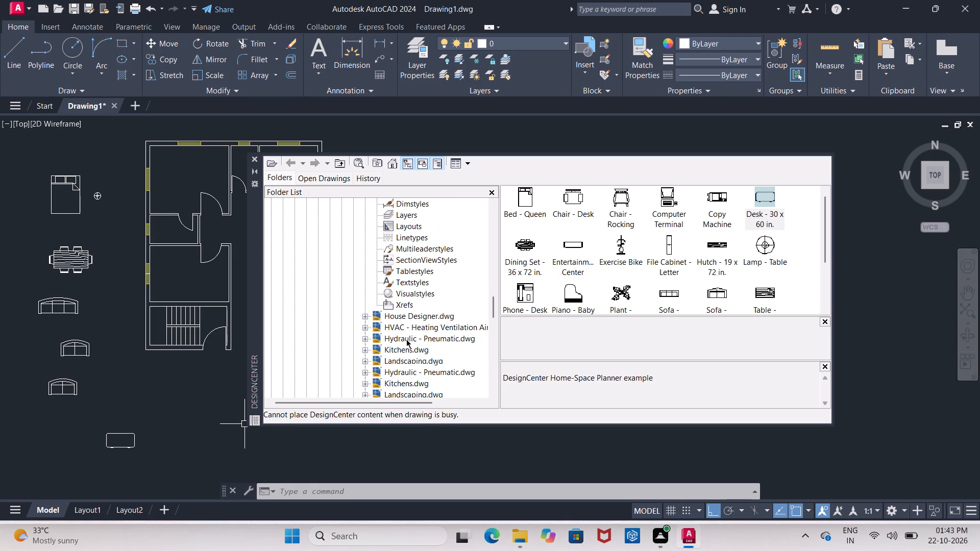
pyautogui.scroll(3, 408, 335)
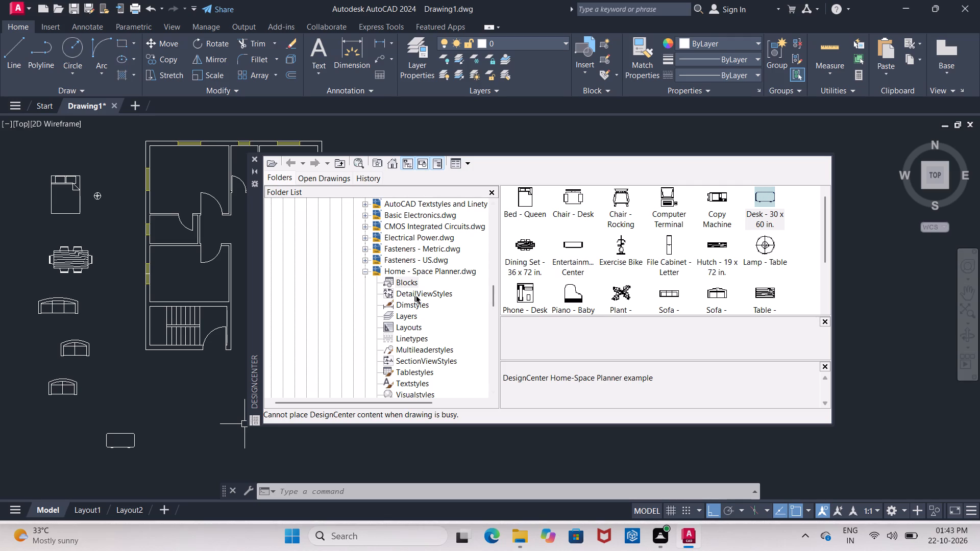
pyautogui.scroll(-7, 383, 307)
pyautogui.scroll(-3, 406, 358)
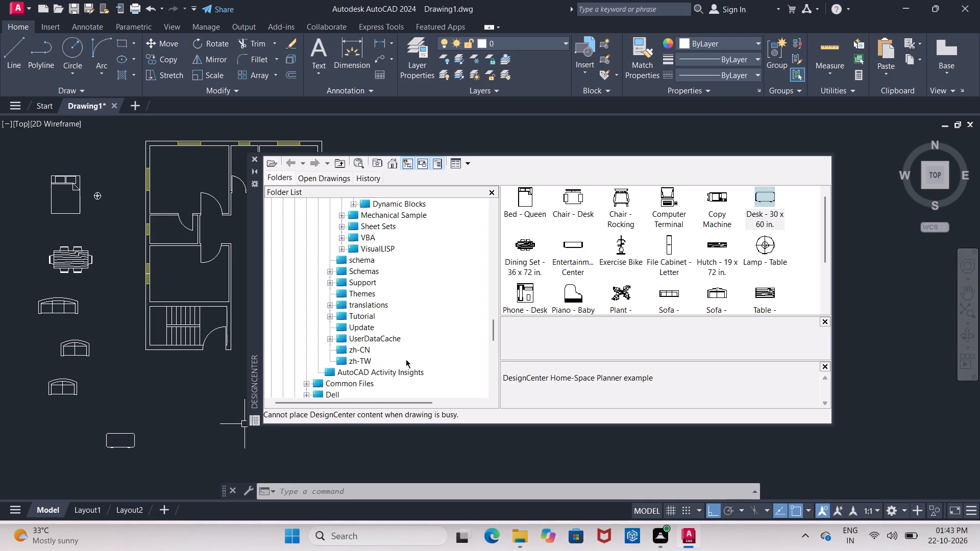
pyautogui.scroll(-2, 406, 359)
pyautogui.scroll(8, 406, 361)
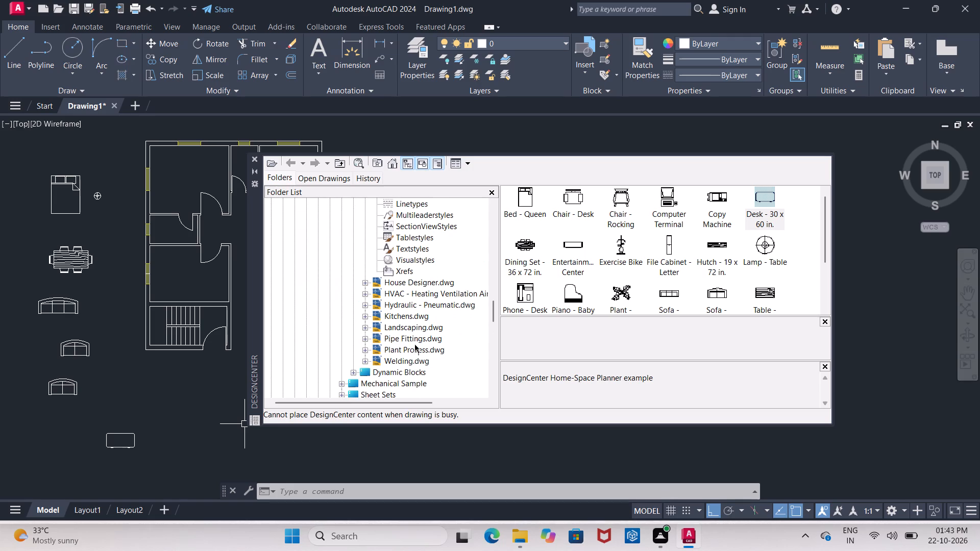
pyautogui.scroll(4, 403, 317)
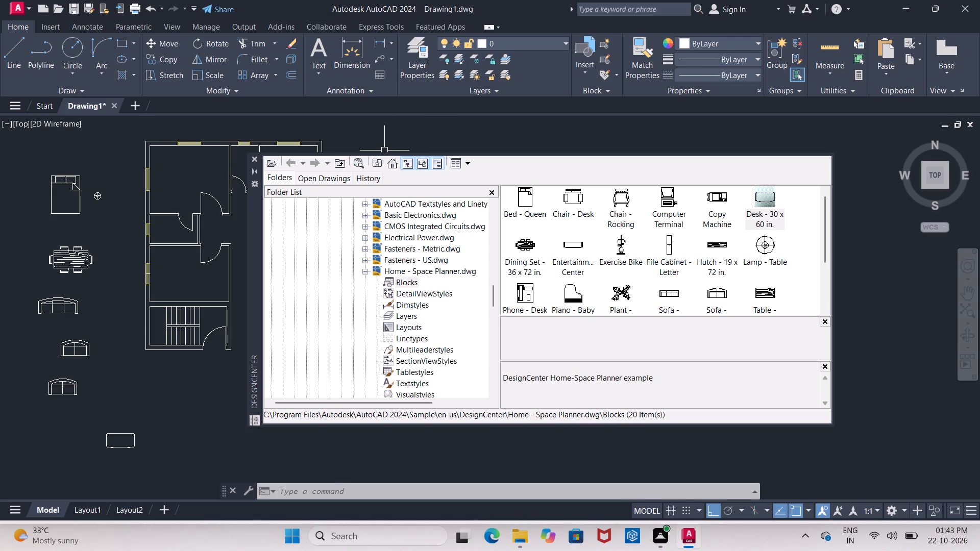
pyautogui.scroll(1, 390, 241)
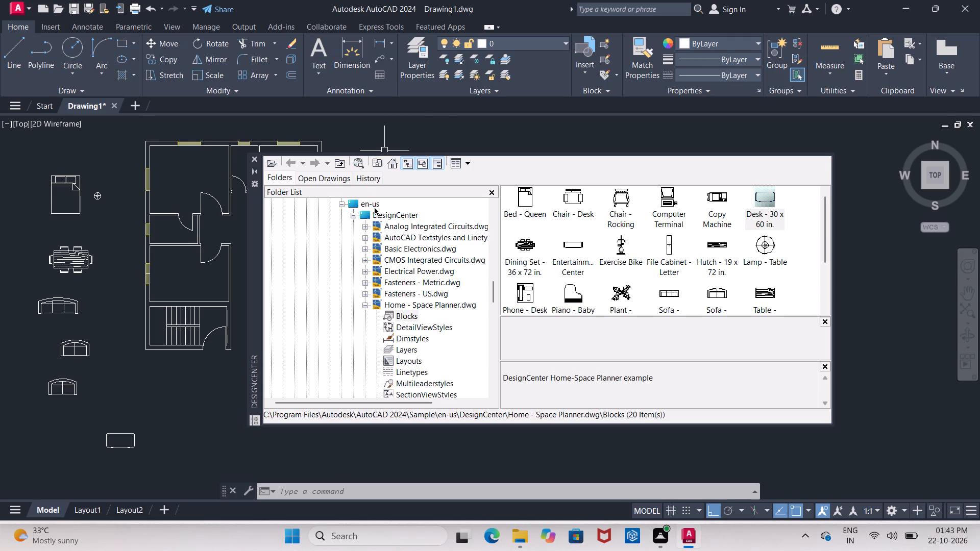
pyautogui.doubleClick(365, 213)
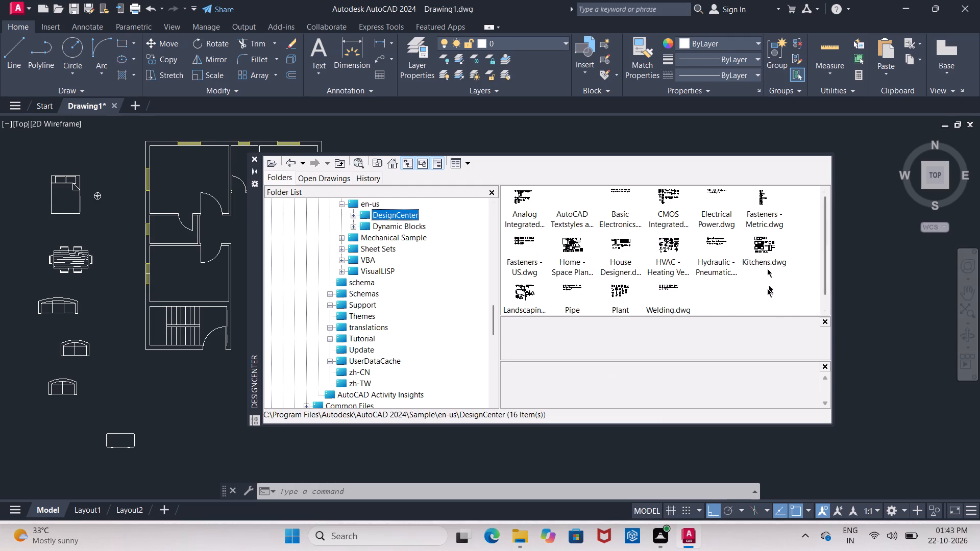
pyautogui.doubleClick(622, 248)
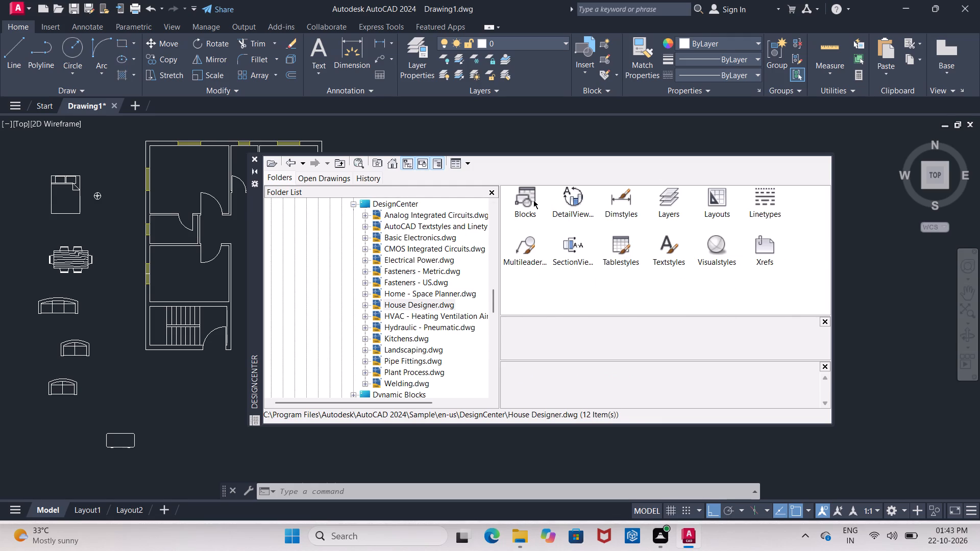
pyautogui.doubleClick(533, 200)
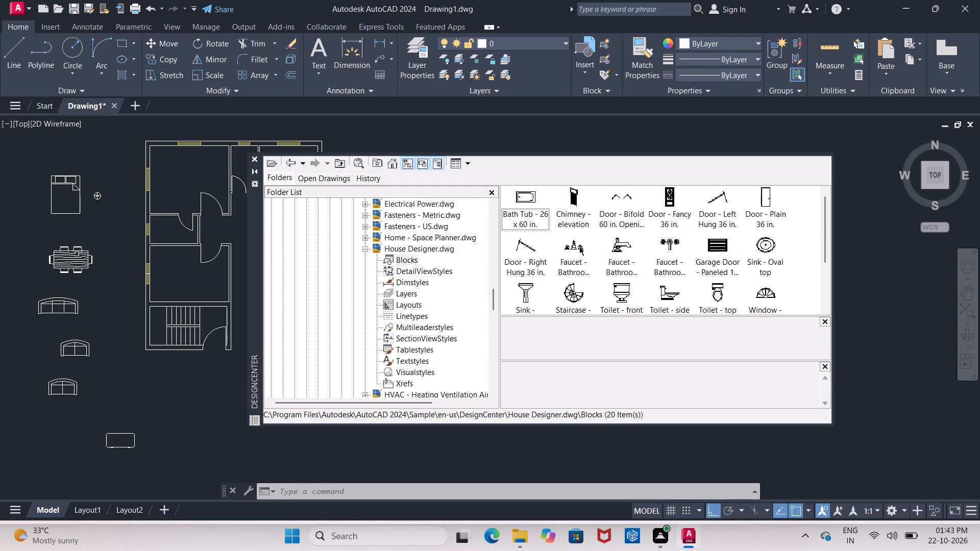
# Insert the Faucet - Bathroom front block just above the desk and the Toilet - top block well to the desk's right.
pyautogui.moveTo(579, 246); pyautogui.dragTo(149, 414)
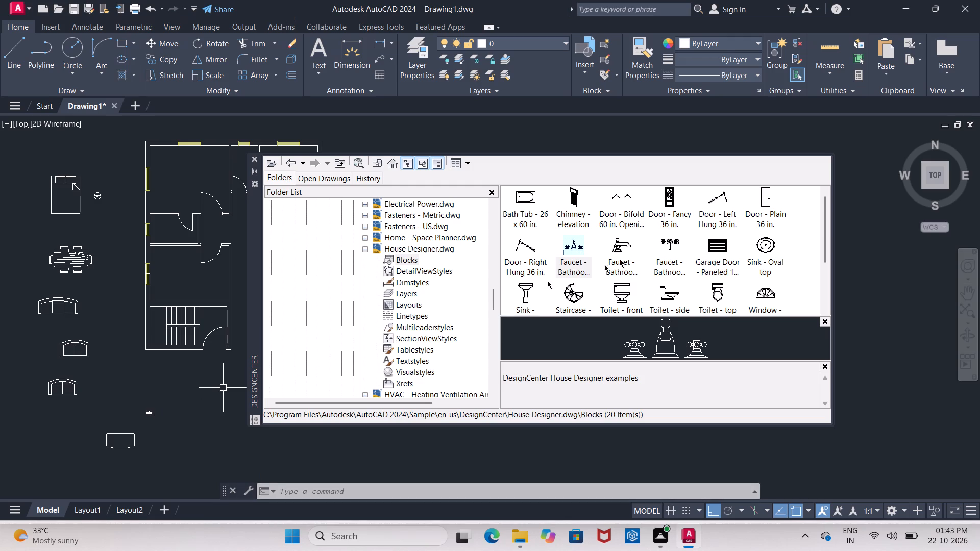
pyautogui.moveTo(718, 290); pyautogui.dragTo(459, 443)
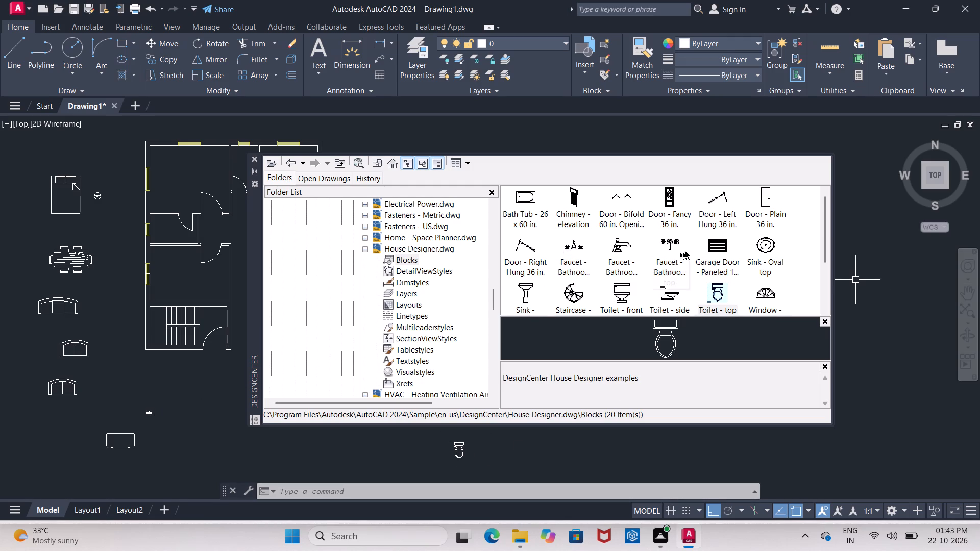
# Insert the Faucet - Bathroom top block beside the front-view faucet, above the desk.
pyautogui.scroll(-1, 699, 245)
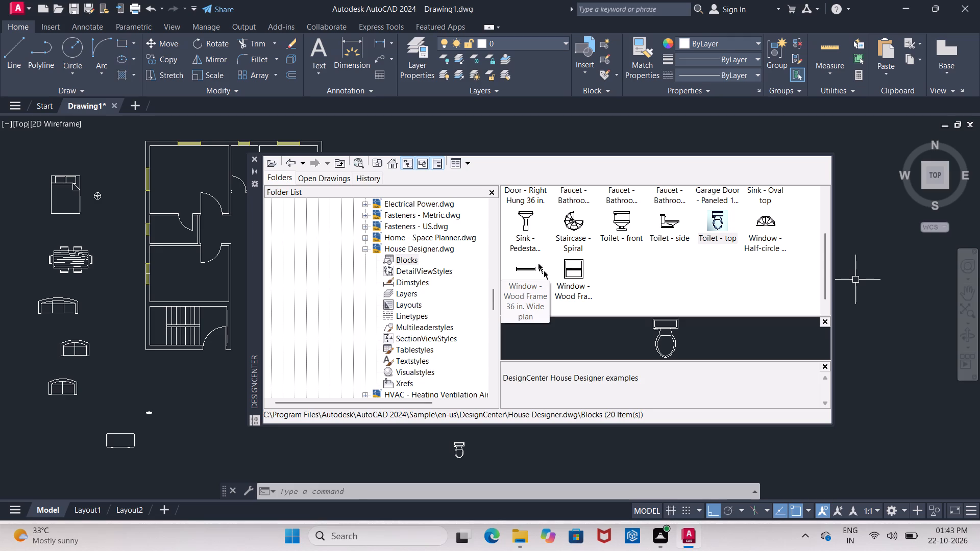
pyautogui.scroll(1, 535, 240)
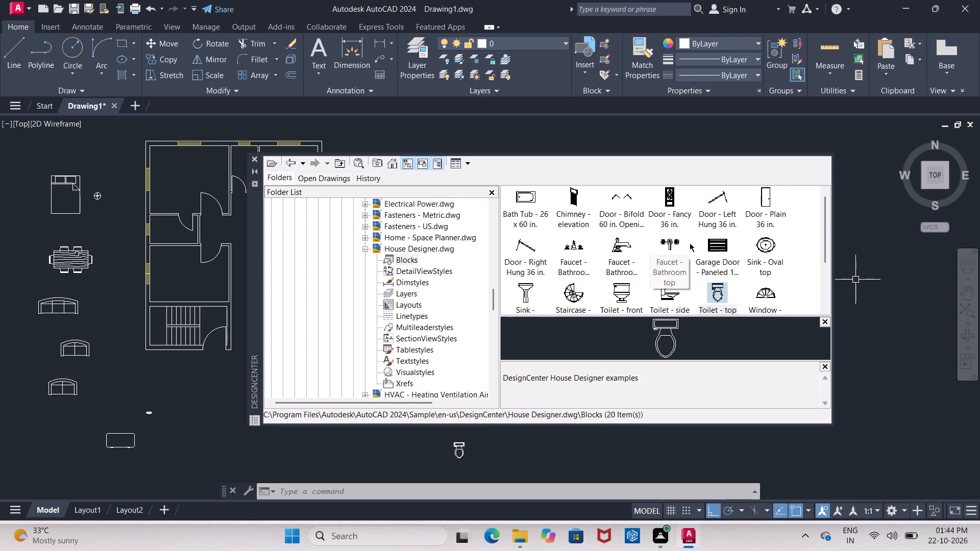
pyautogui.moveTo(668, 242); pyautogui.dragTo(173, 414)
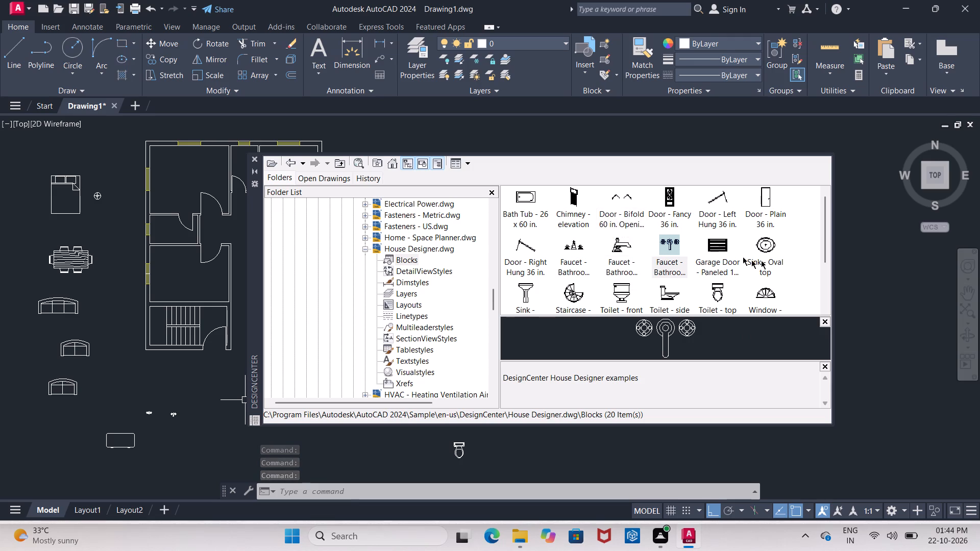
# Return to the DesignCenter sample folder to list its drawings.
pyautogui.scroll(-1, 733, 252)
pyautogui.scroll(1, 758, 238)
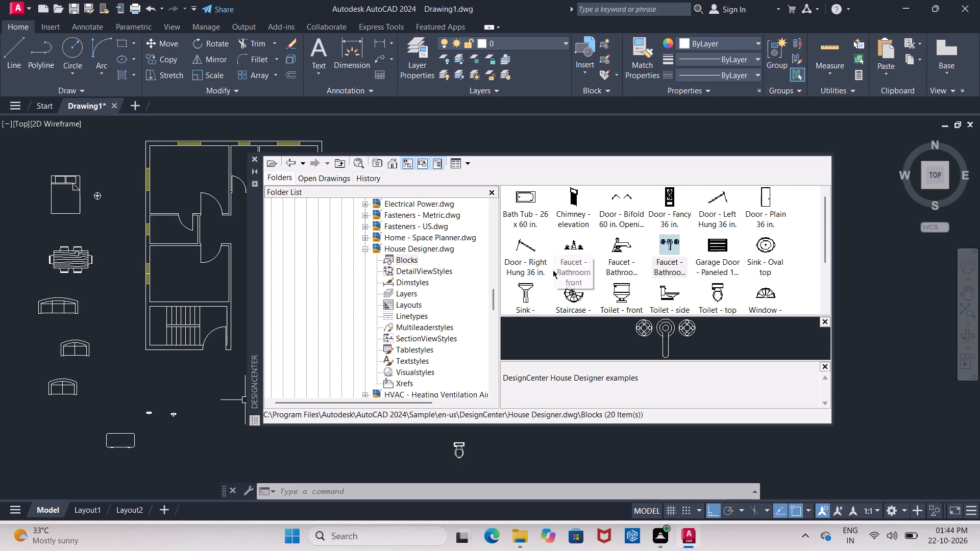
pyautogui.scroll(-4, 552, 272)
pyautogui.scroll(4, 551, 277)
pyautogui.press('BackSpace')
pyautogui.scroll(4, 440, 249)
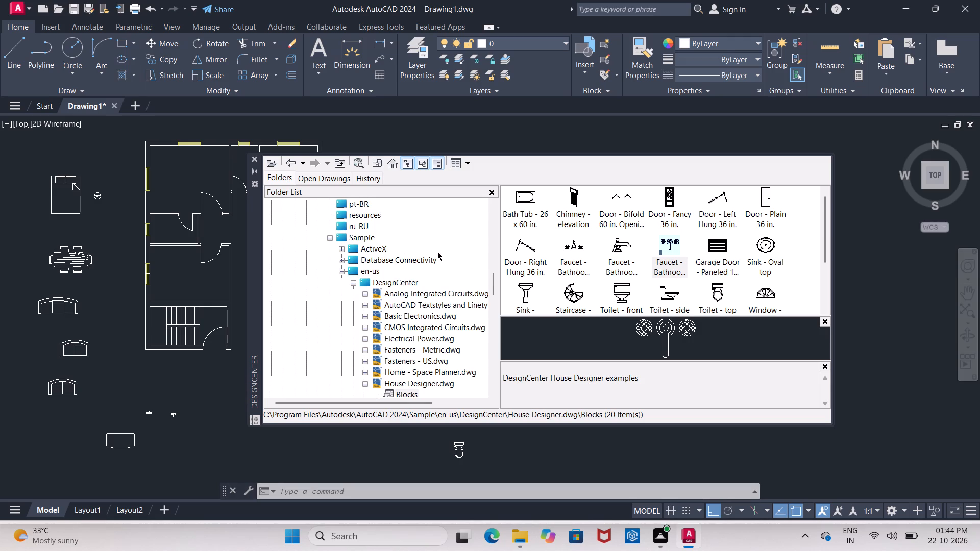
pyautogui.scroll(4, 409, 234)
pyautogui.scroll(18, 404, 238)
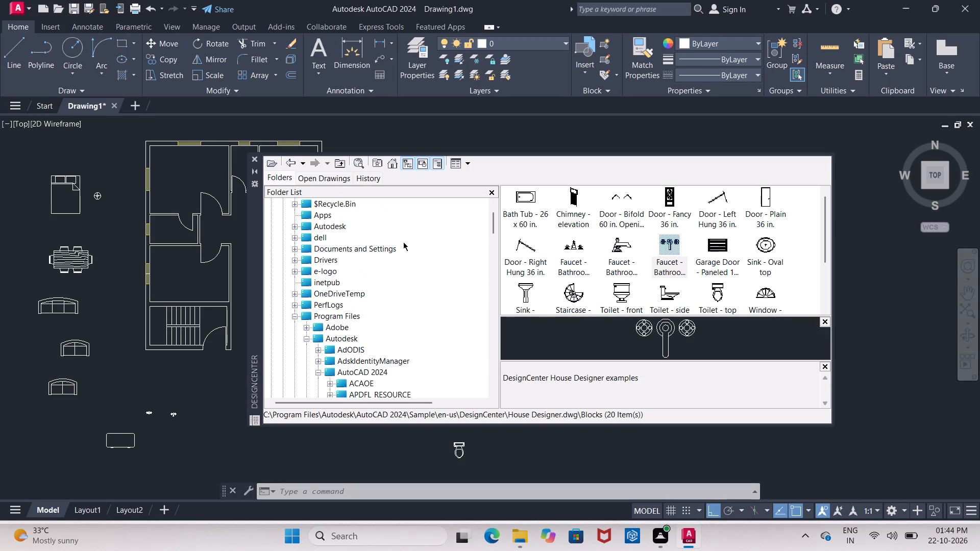
pyautogui.scroll(2, 403, 242)
pyautogui.scroll(-12, 403, 244)
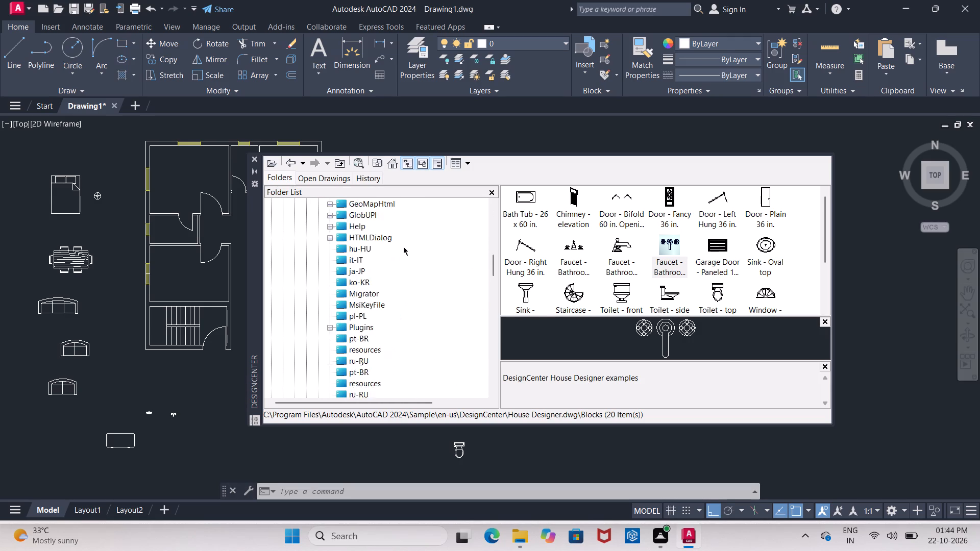
pyautogui.scroll(-8, 403, 246)
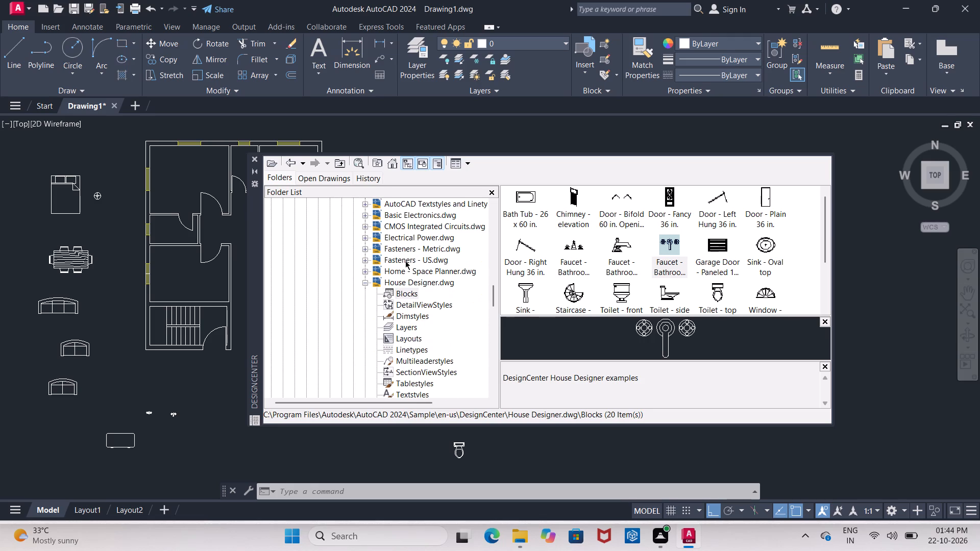
pyautogui.scroll(1, 405, 261)
pyautogui.click(401, 215)
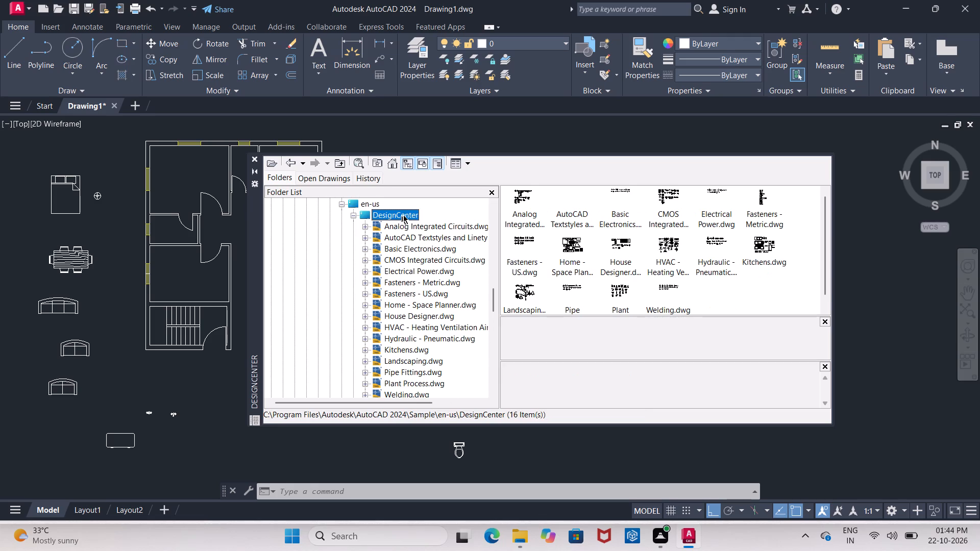
# Open the Blocks collection of Kitchens.dwg.
pyautogui.scroll(5, 635, 254)
pyautogui.scroll(-3, 676, 235)
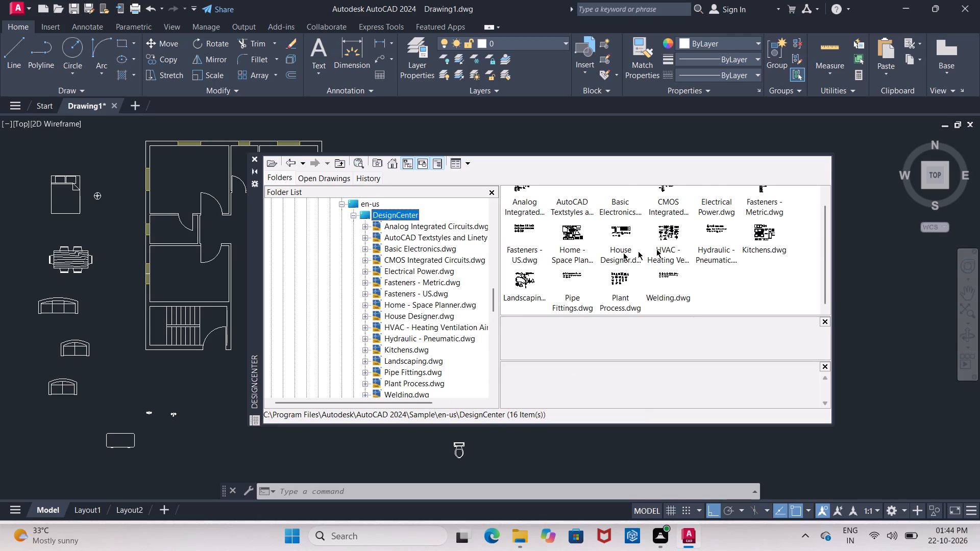
pyautogui.scroll(2, 585, 299)
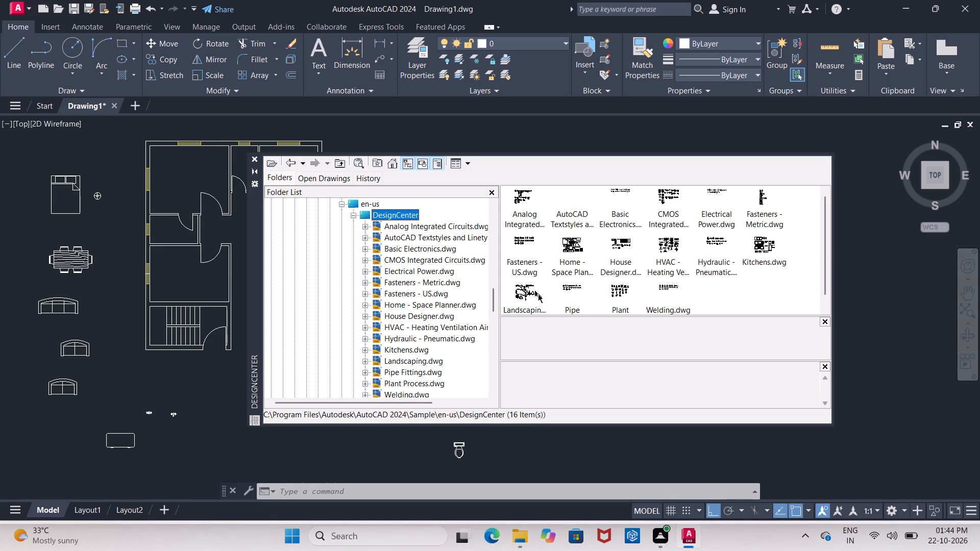
pyautogui.click(755, 245)
pyautogui.doubleClick(757, 245)
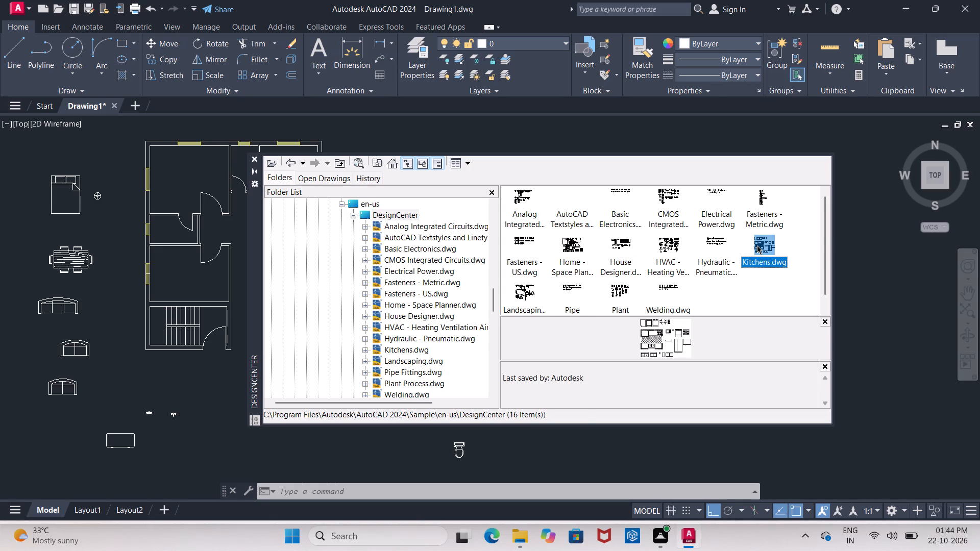
pyautogui.scroll(-1, 626, 269)
pyautogui.scroll(4, 626, 270)
pyautogui.doubleClick(516, 205)
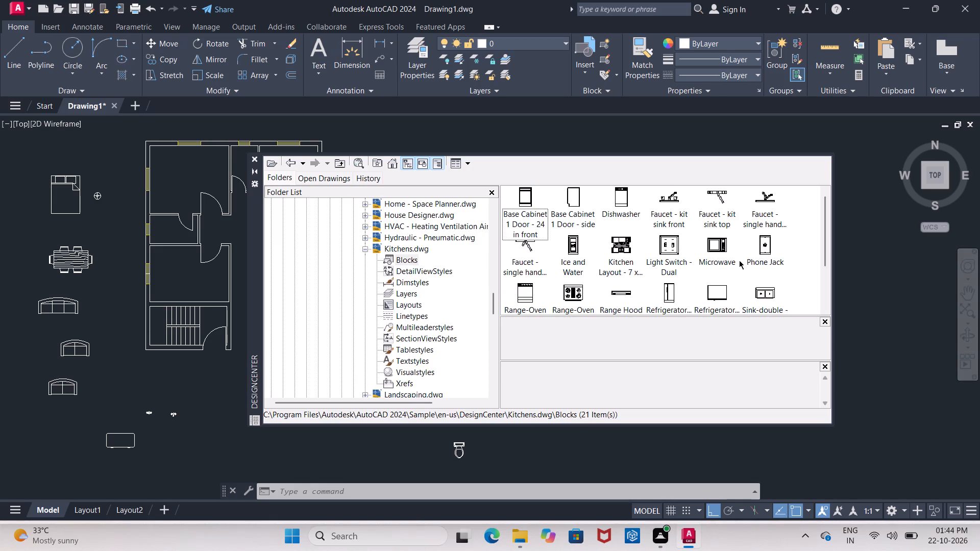
# Insert the 36 in. Refrigerator block with the nearly square outline in clear space far to the right of the floor plan.
pyautogui.scroll(2, 677, 280)
pyautogui.moveTo(716, 294); pyautogui.dragTo(788, 259)
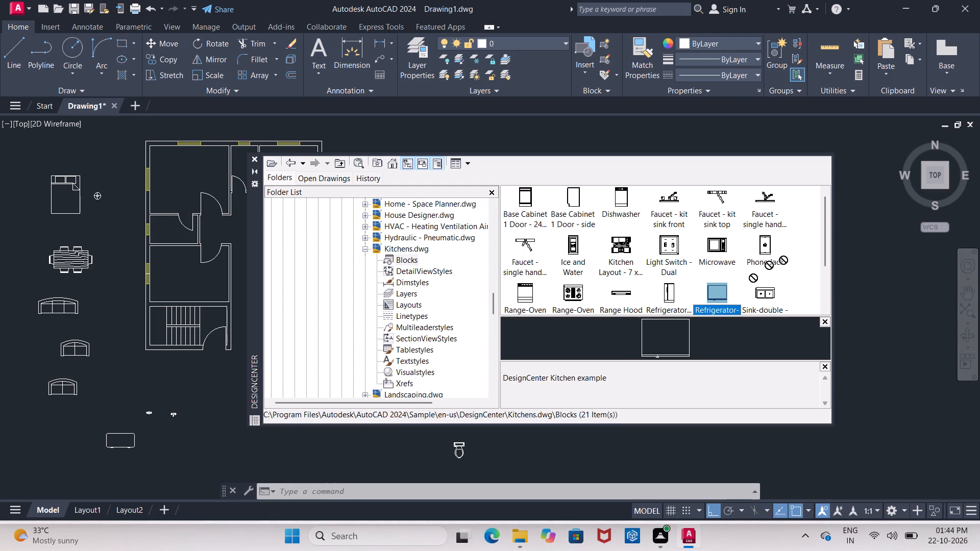
pyautogui.moveTo(788, 259); pyautogui.dragTo(864, 241)
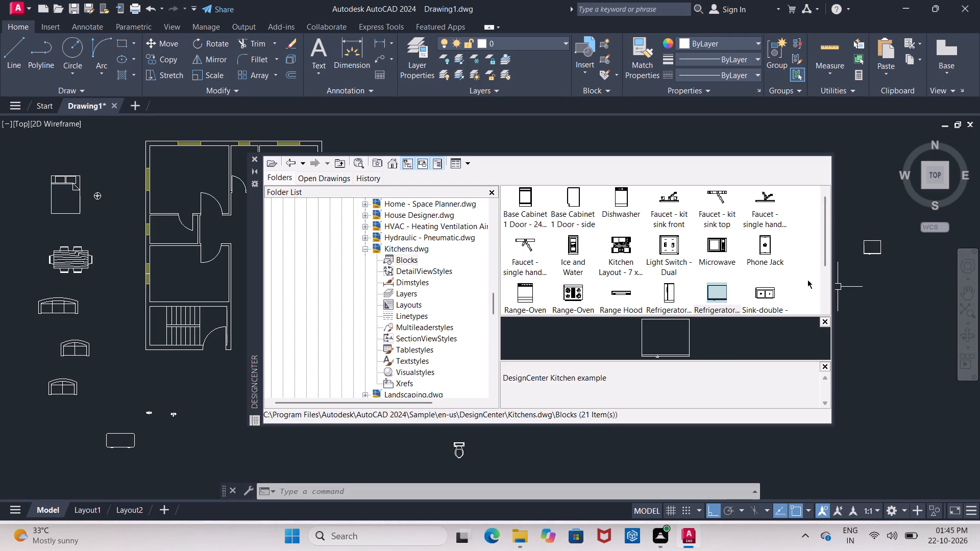
# Insert the 18 x 12 in. Wall Cabinet block from Kitchens.dwg just below the refrigerator, far to the right of the floor plan.
pyautogui.scroll(-2, 777, 260)
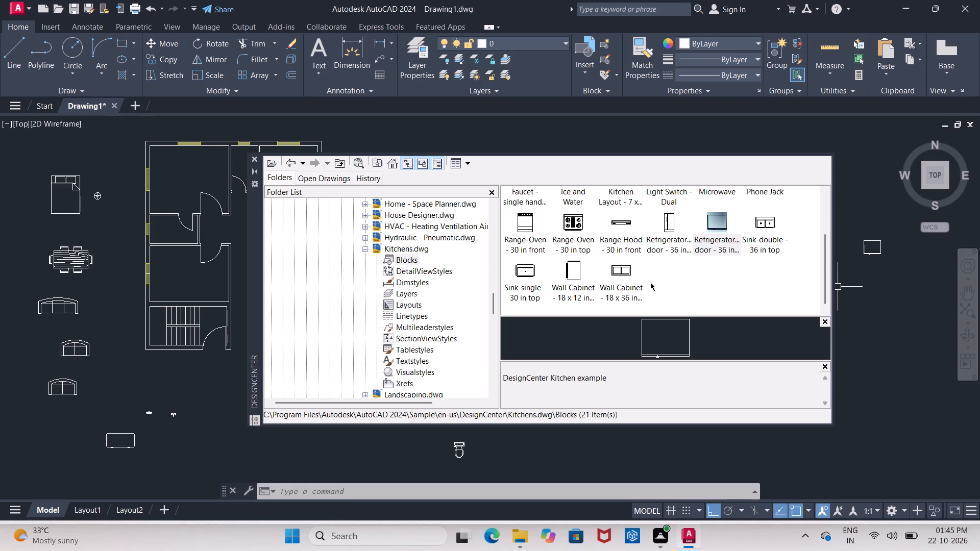
pyautogui.scroll(1, 650, 283)
pyautogui.scroll(-1, 650, 284)
pyautogui.scroll(2, 528, 274)
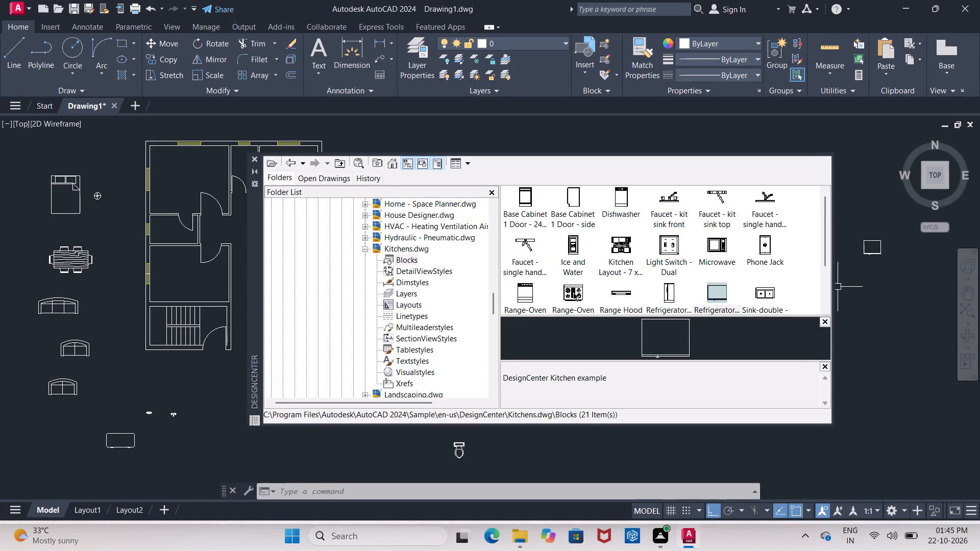
pyautogui.scroll(-1, 576, 291)
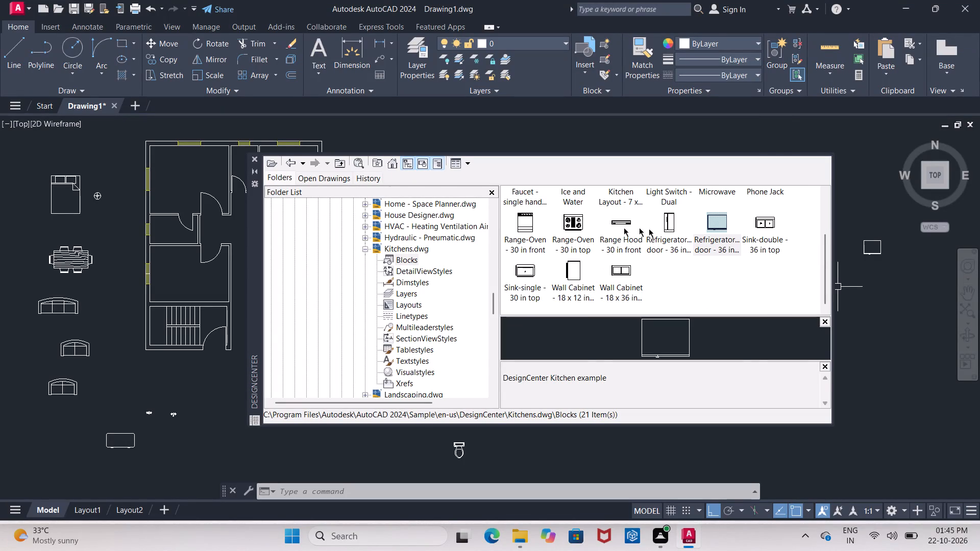
pyautogui.scroll(1, 657, 254)
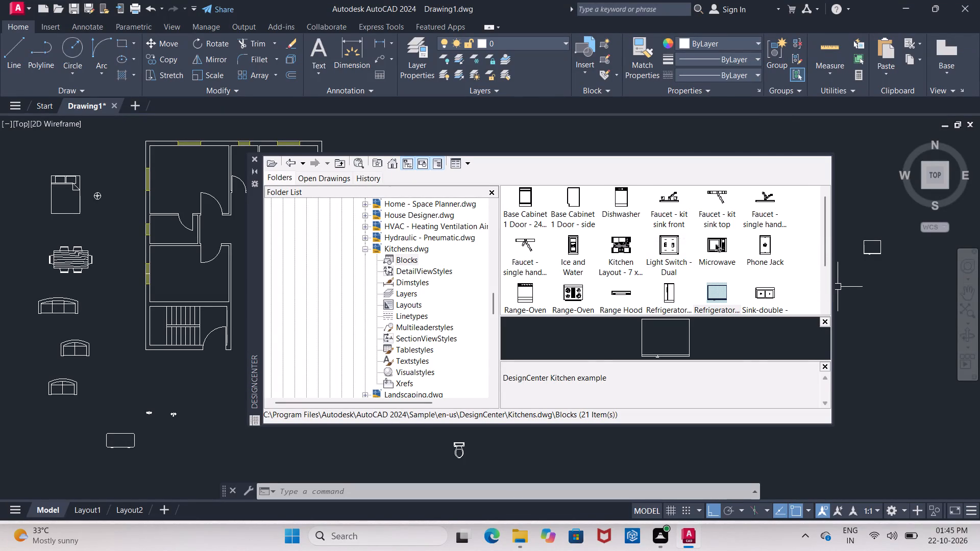
pyautogui.scroll(-1, 715, 245)
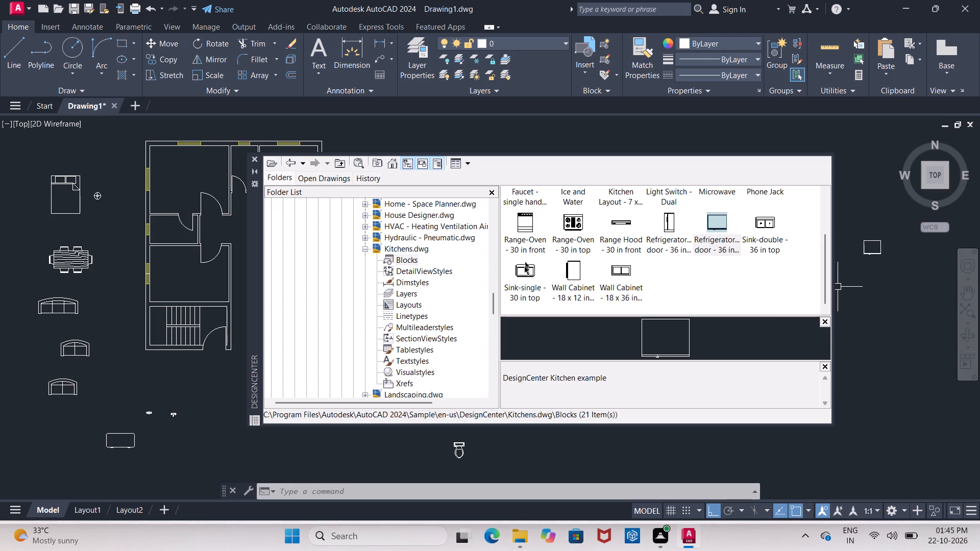
pyautogui.scroll(1, 565, 283)
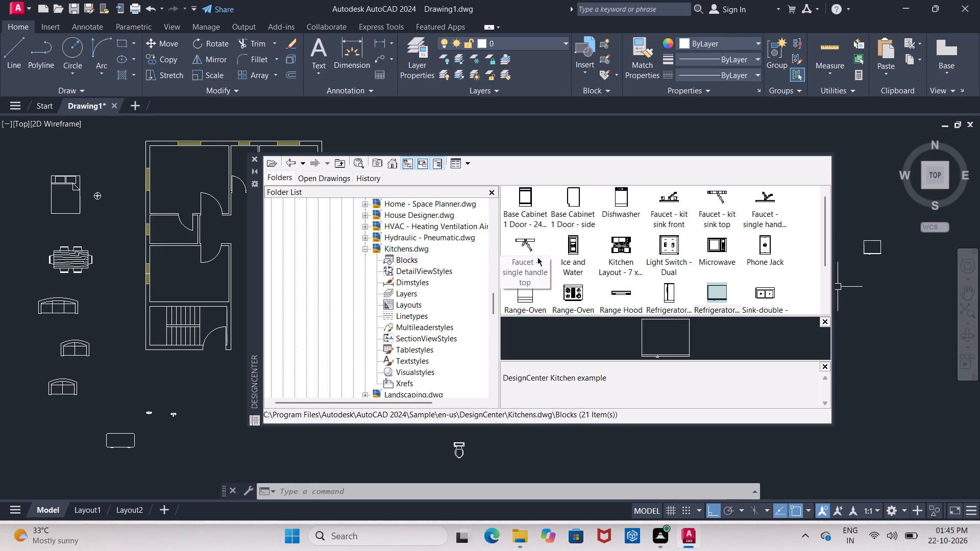
pyautogui.scroll(-3, 552, 281)
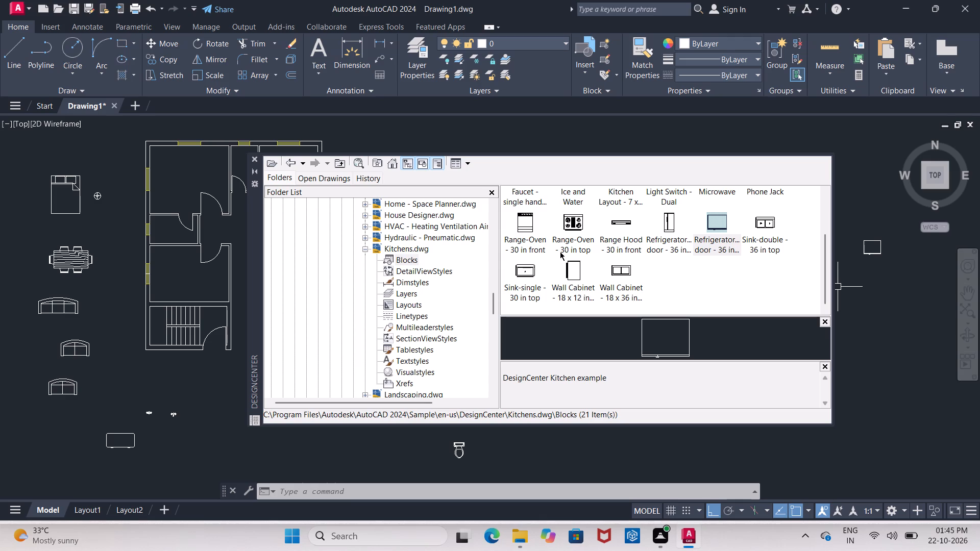
pyautogui.moveTo(575, 270); pyautogui.dragTo(871, 265)
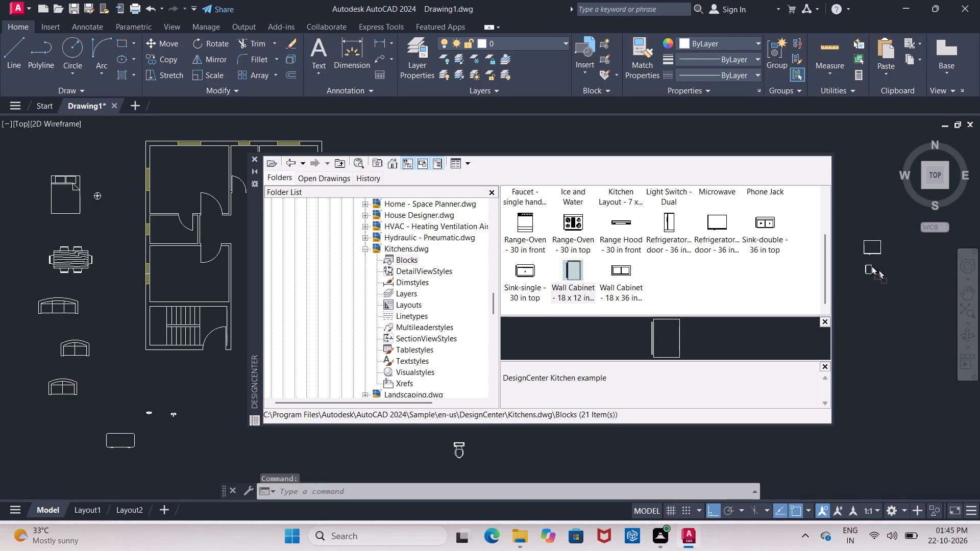
pyautogui.moveTo(871, 265); pyautogui.dragTo(876, 263)
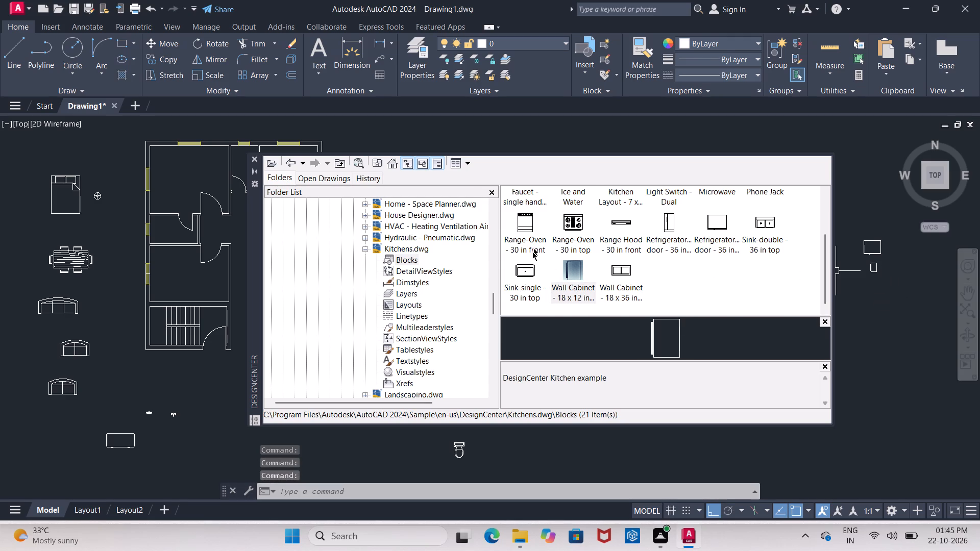
# Go back to the DesignCenter sample folder and look through the Blocks collection of Home - Space Planner.dwg.
pyautogui.scroll(1, 532, 252)
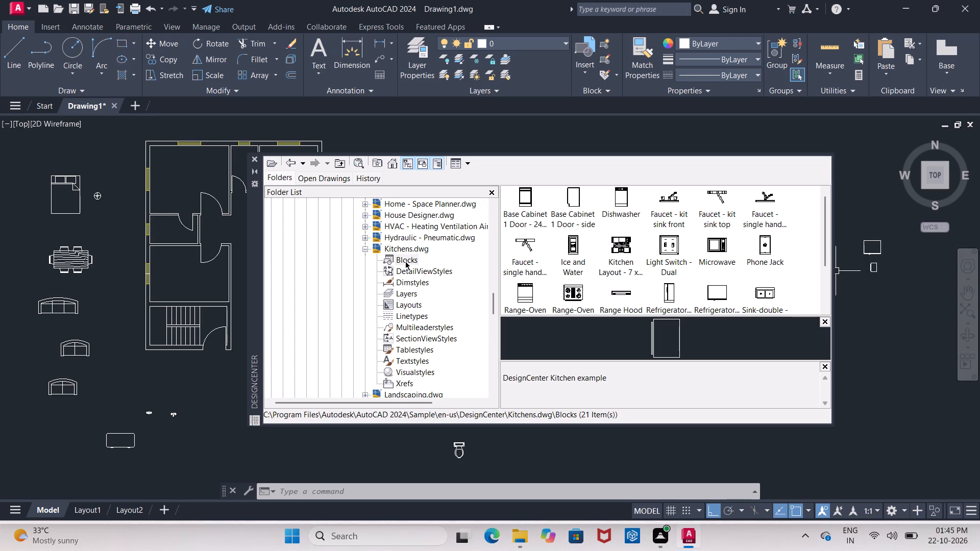
pyautogui.click(289, 166)
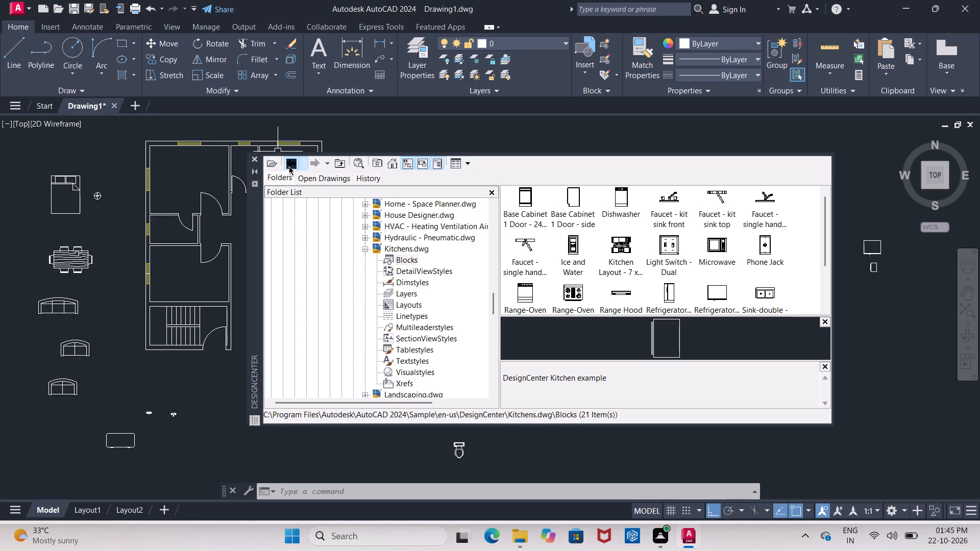
pyautogui.click(290, 166)
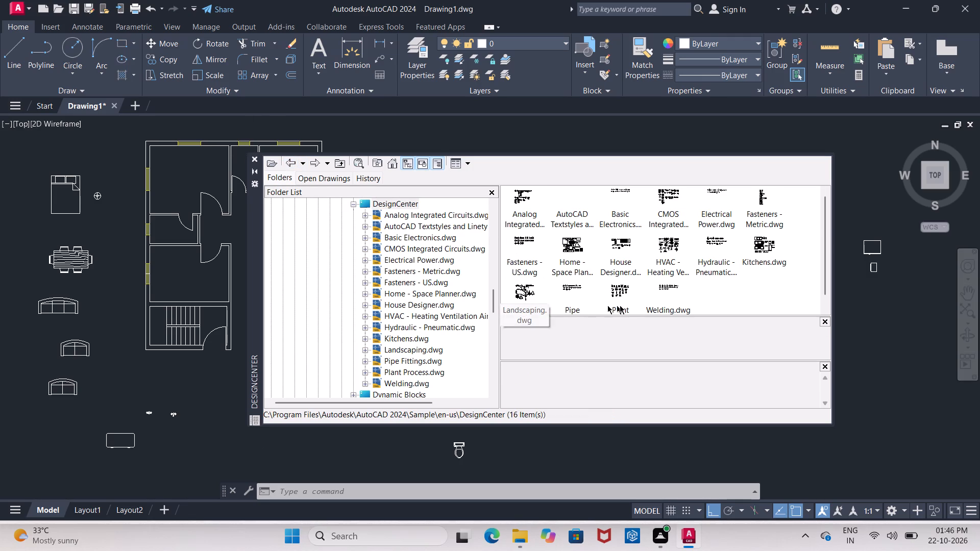
pyautogui.scroll(1, 696, 301)
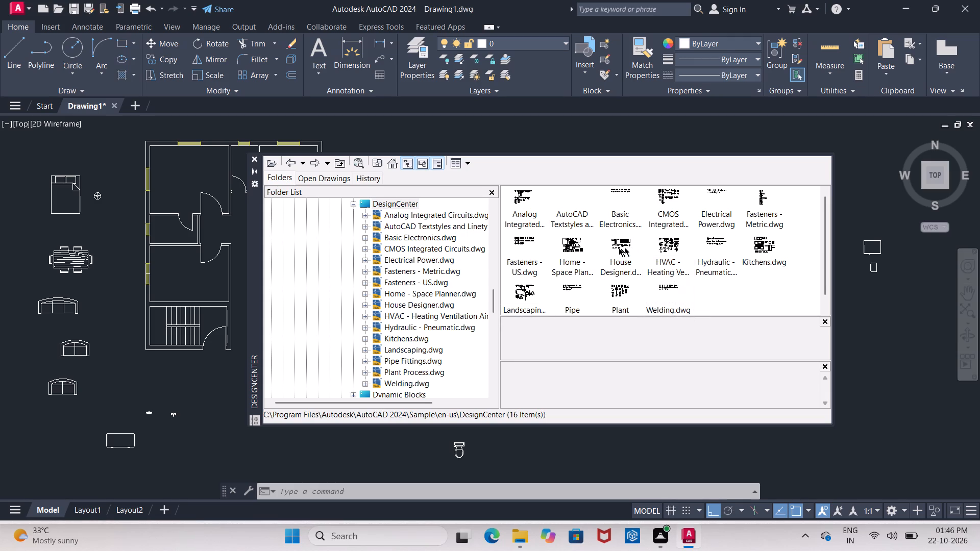
pyautogui.click(573, 248)
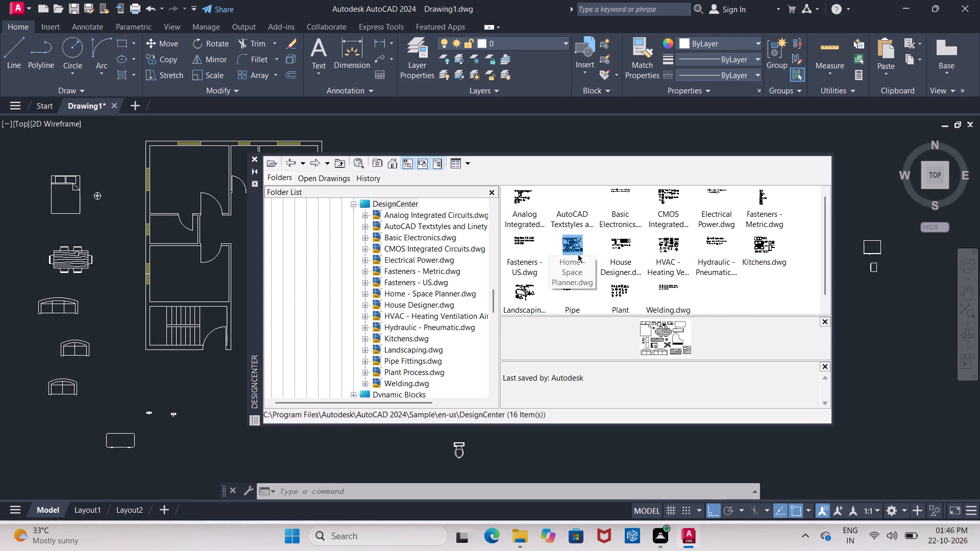
pyautogui.doubleClick(574, 246)
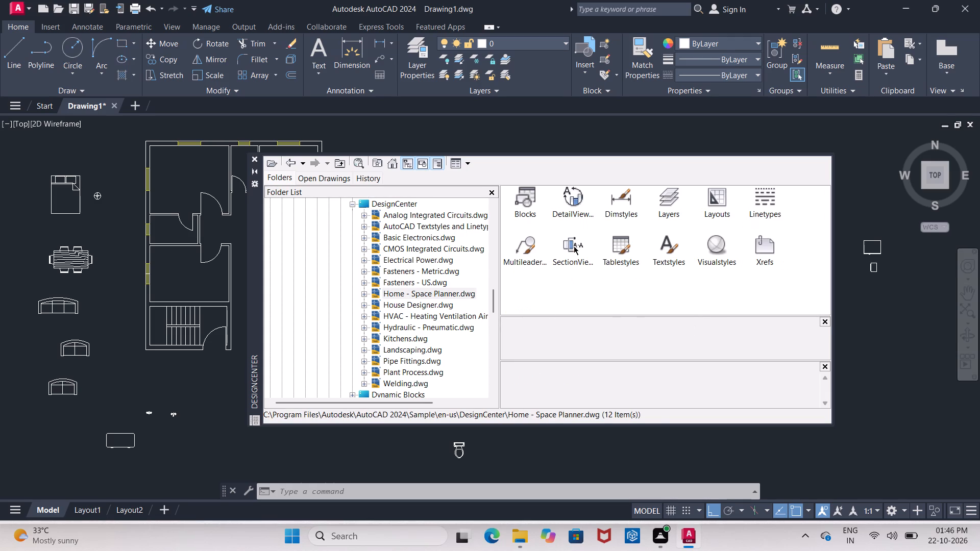
pyautogui.doubleClick(525, 201)
pyautogui.scroll(-1, 745, 245)
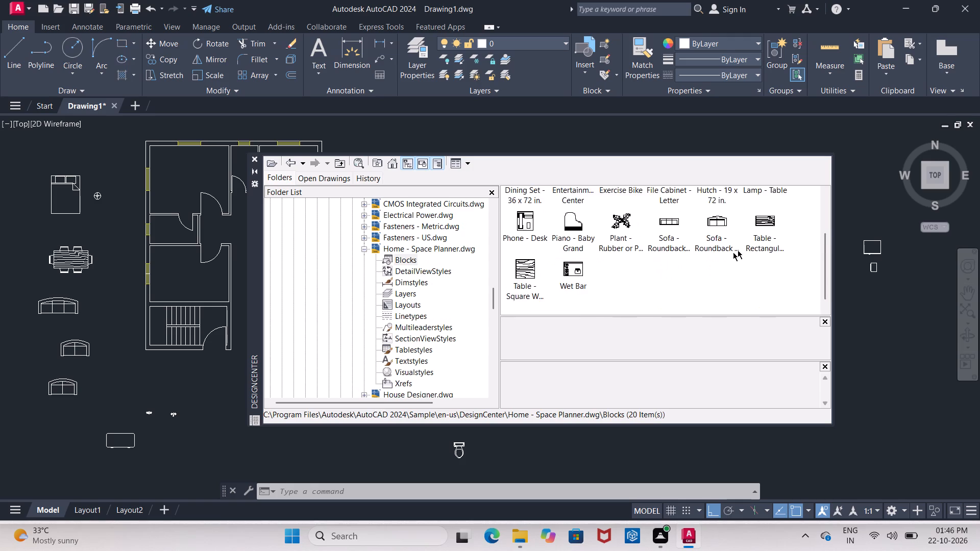
pyautogui.scroll(-1, 733, 252)
pyautogui.scroll(3, 623, 258)
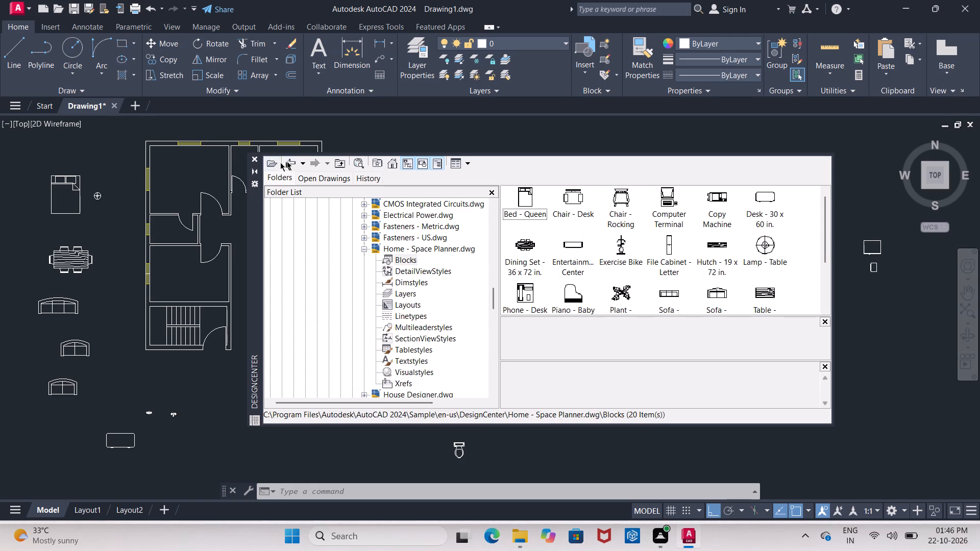
# Return to the DesignCenter sample folder and look through the Blocks collection of House Designer.dwg.
pyautogui.click(288, 161)
pyautogui.click(288, 161)
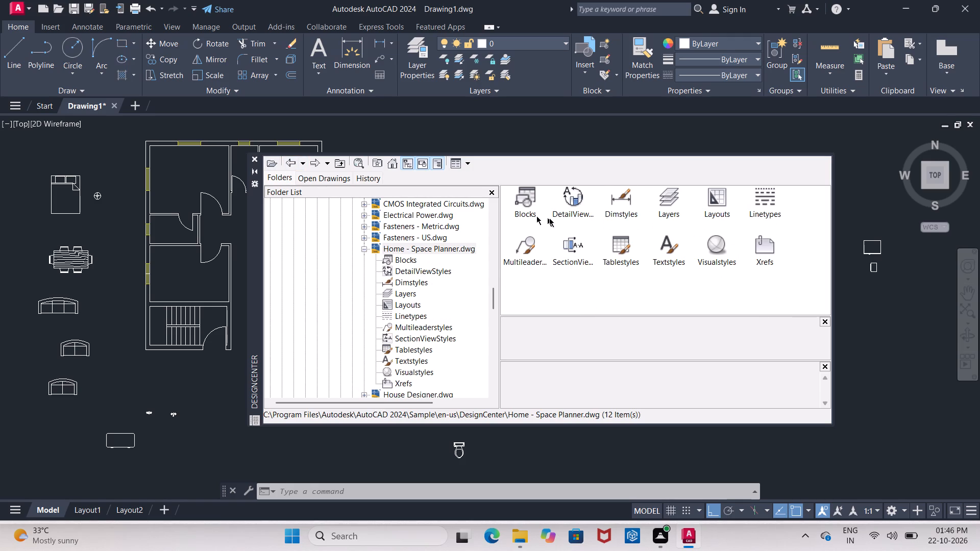
pyautogui.click(293, 163)
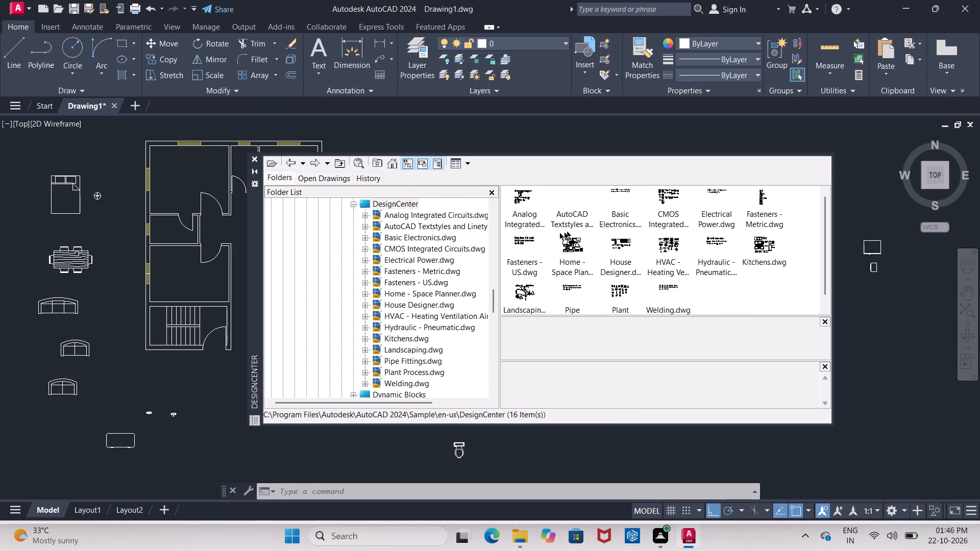
pyautogui.scroll(3, 562, 238)
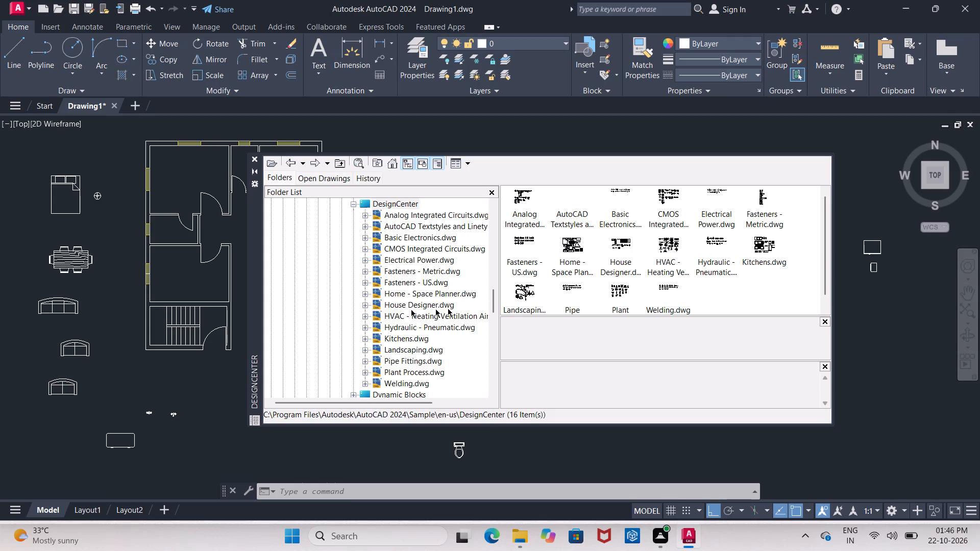
pyautogui.scroll(3, 393, 306)
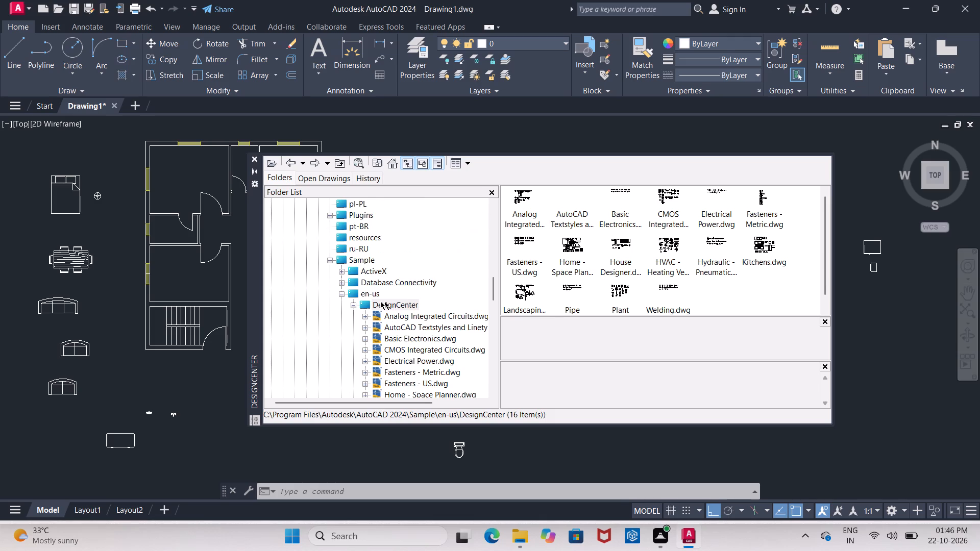
pyautogui.scroll(3, 563, 257)
pyautogui.click(625, 244)
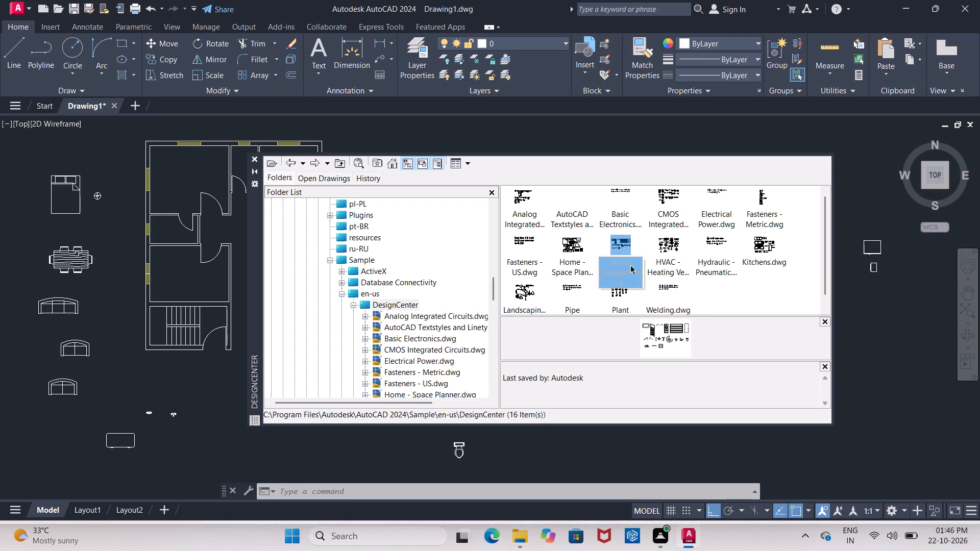
pyautogui.doubleClick(618, 247)
pyautogui.doubleClick(524, 198)
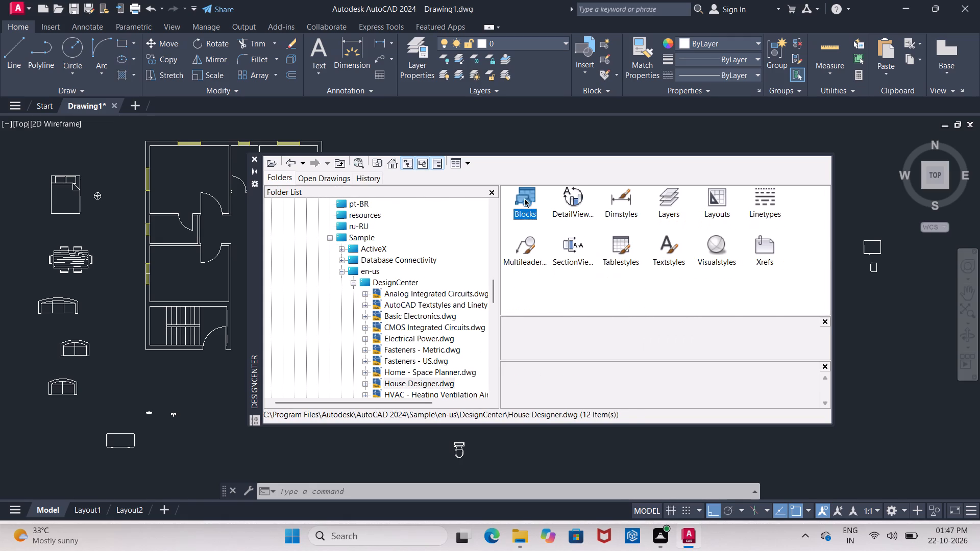
pyautogui.scroll(-1, 675, 239)
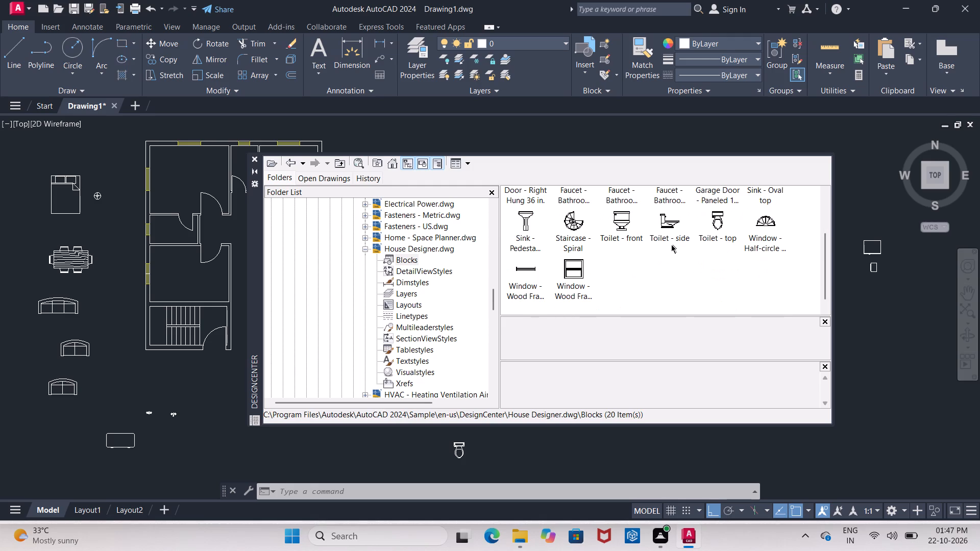
pyautogui.scroll(1, 617, 255)
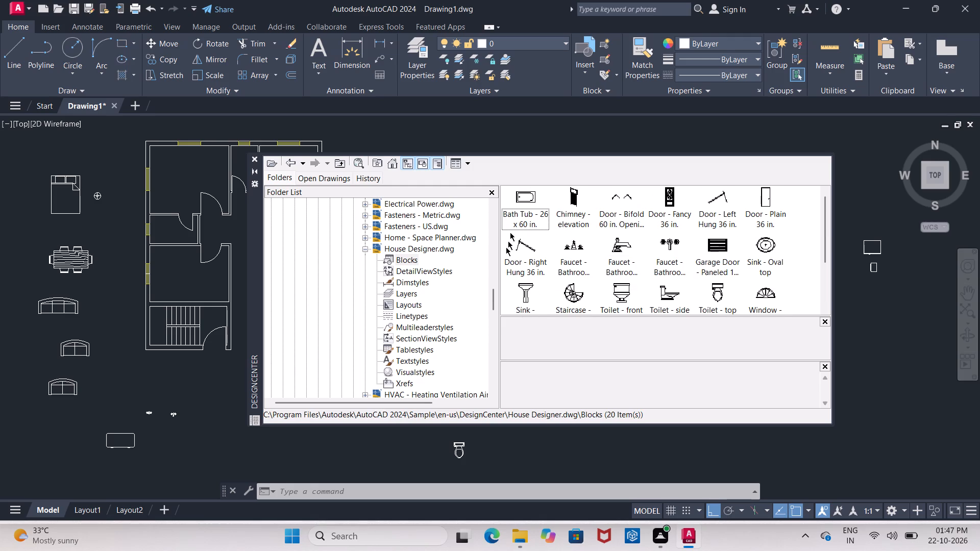
pyautogui.scroll(-1, 735, 287)
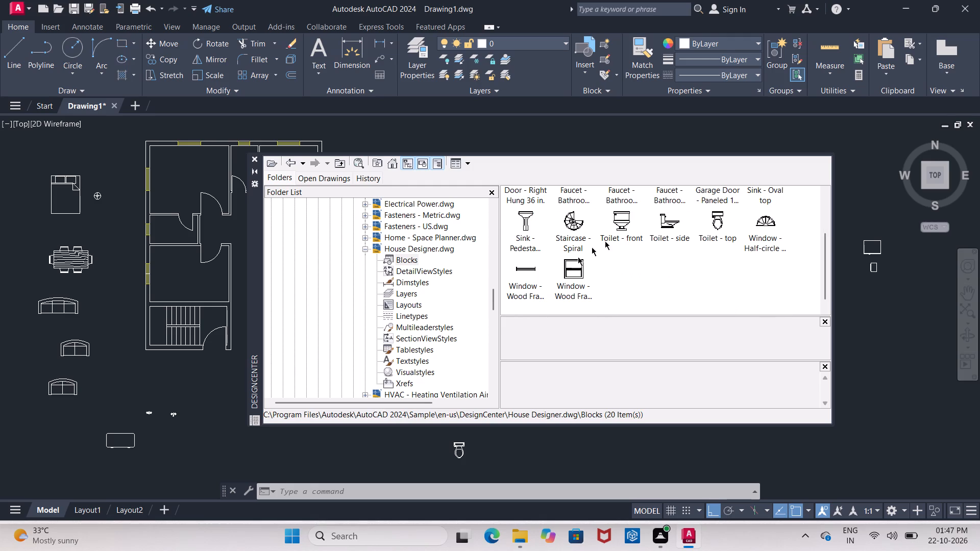
# Leave the House Designer.dwg blocks and close DesignCenter to clear the view of the floor plan.
pyautogui.click(283, 162)
pyautogui.click(291, 162)
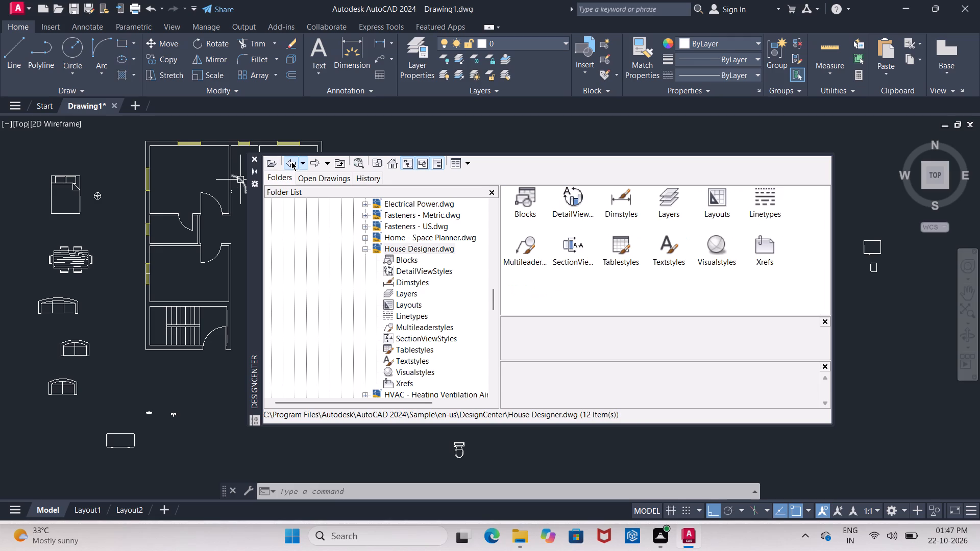
pyautogui.click(291, 162)
pyautogui.press('Escape')
pyautogui.press('Escape')
pyautogui.press('Escape')
pyautogui.doubleClick(471, 137)
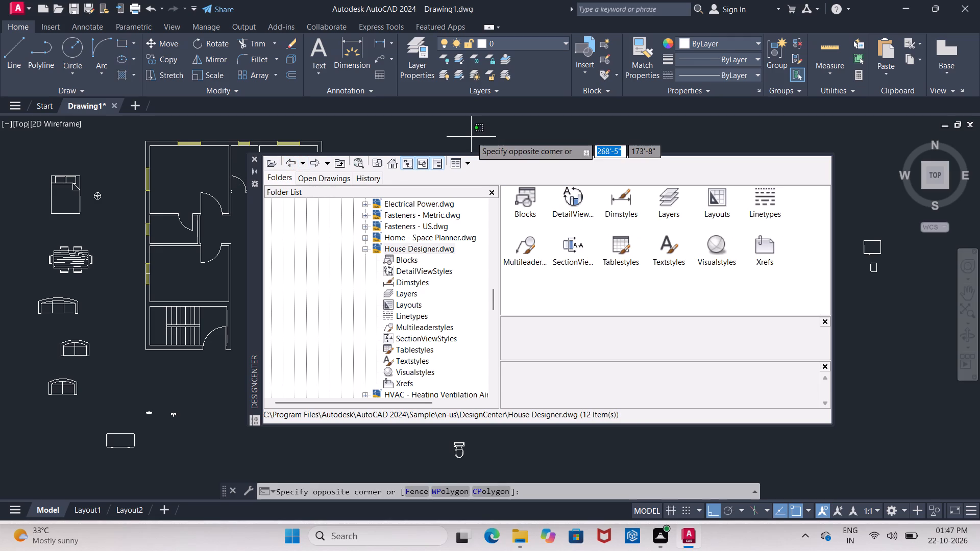
pyautogui.press('Escape')
pyautogui.click(256, 160)
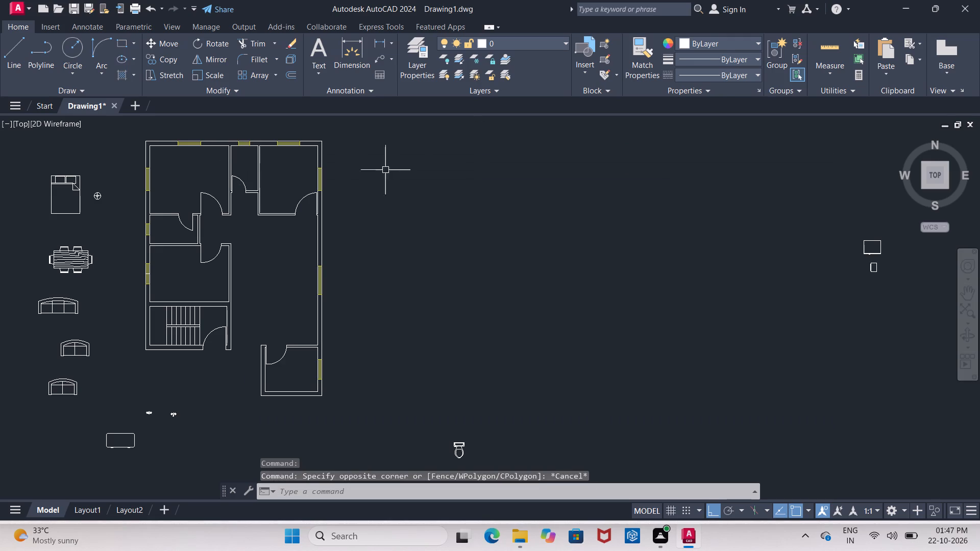
pyautogui.press('Escape')
# Copy the double bed block once into the empty space above the original bed, outside the floor plan.
pyautogui.scroll(-2, 440, 193)
pyautogui.scroll(3, 315, 193)
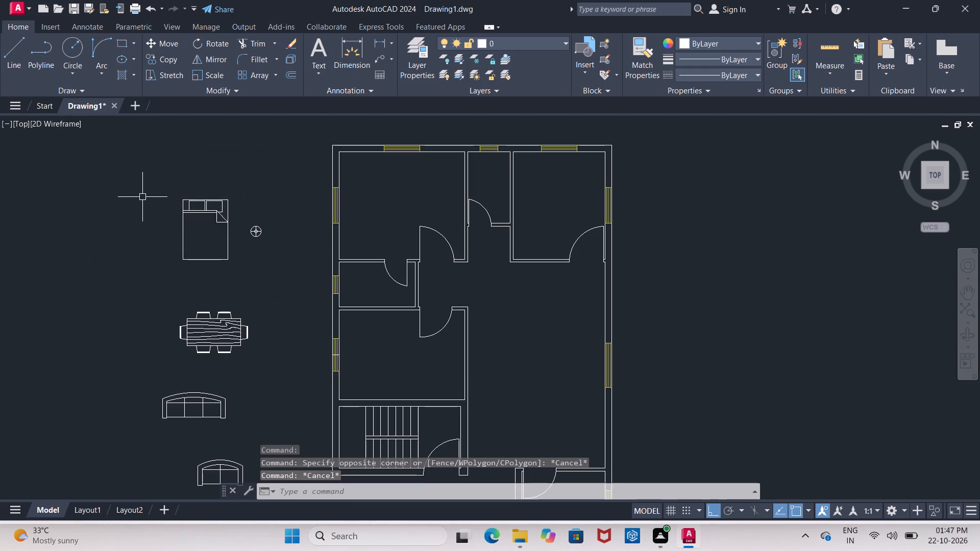
pyautogui.click(209, 203)
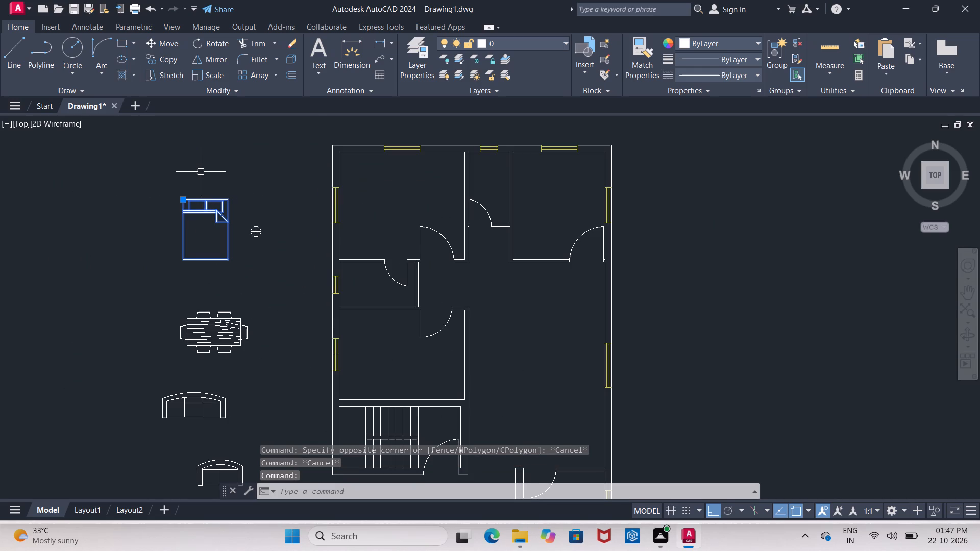
pyautogui.press('c')
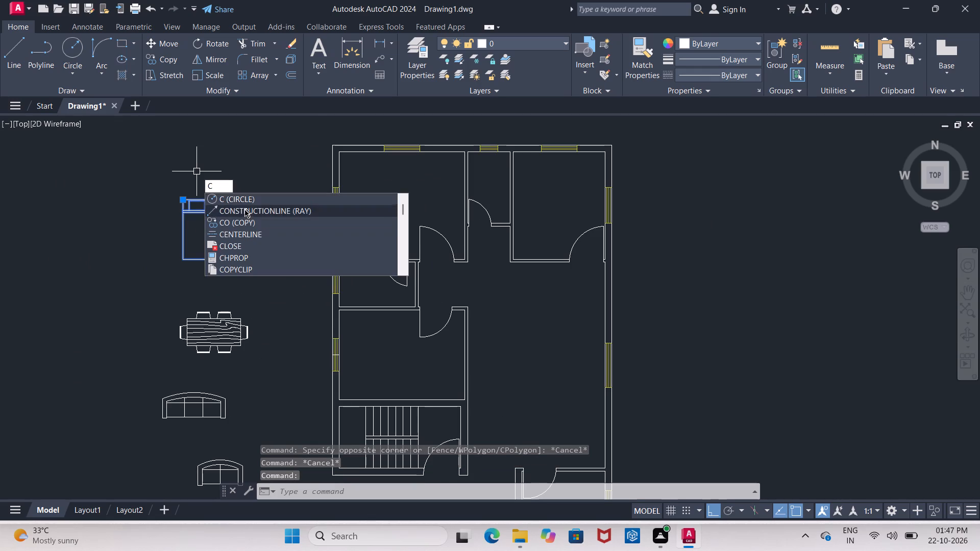
pyautogui.click(232, 225)
pyautogui.click(203, 198)
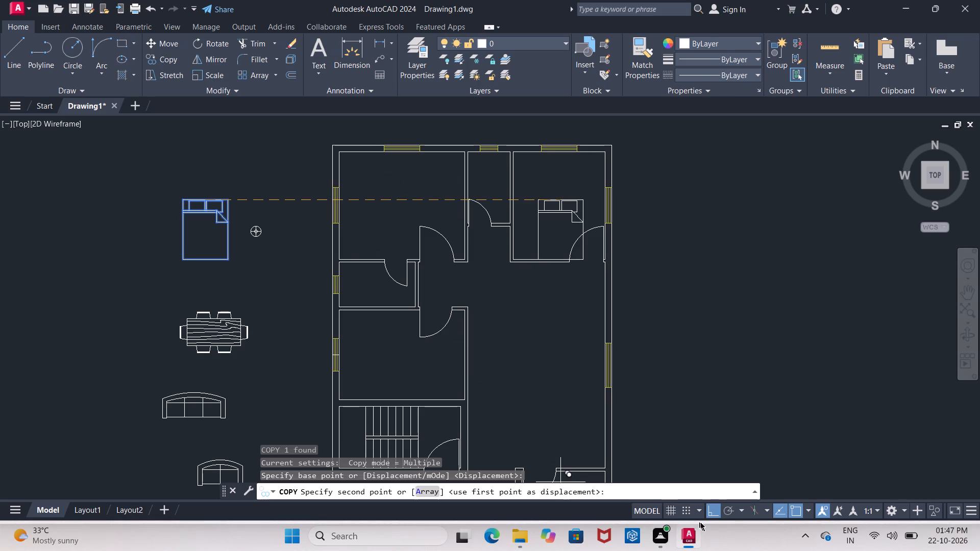
pyautogui.click(725, 511)
pyautogui.scroll(3, 413, 169)
pyautogui.scroll(-2, 367, 154)
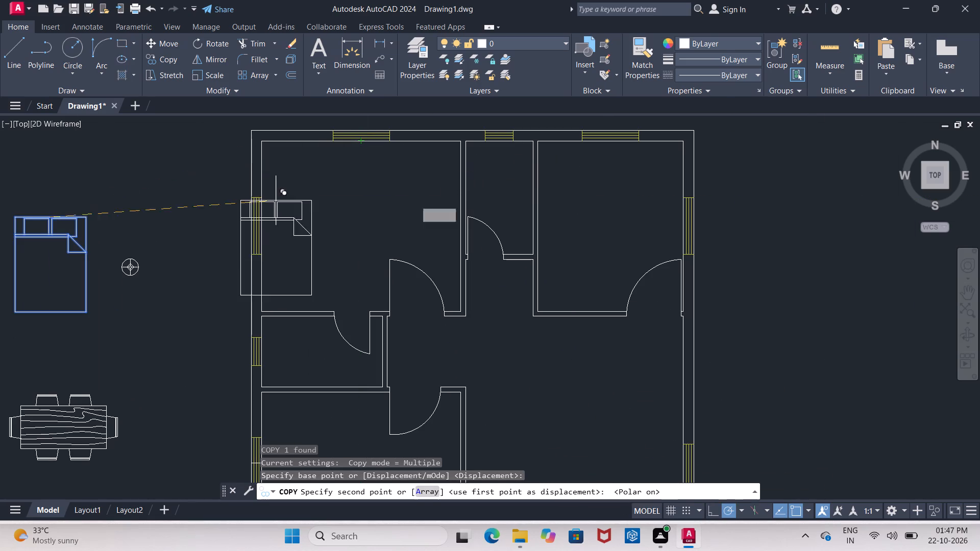
pyautogui.scroll(-2, 316, 228)
pyautogui.scroll(2, 238, 184)
pyautogui.click(225, 156)
pyautogui.press('Escape')
# Rotate the new bed copy 90° counterclockwise about its upper-left corner so its headboard faces west.
pyautogui.moveTo(139, 143); pyautogui.dragTo(145, 143)
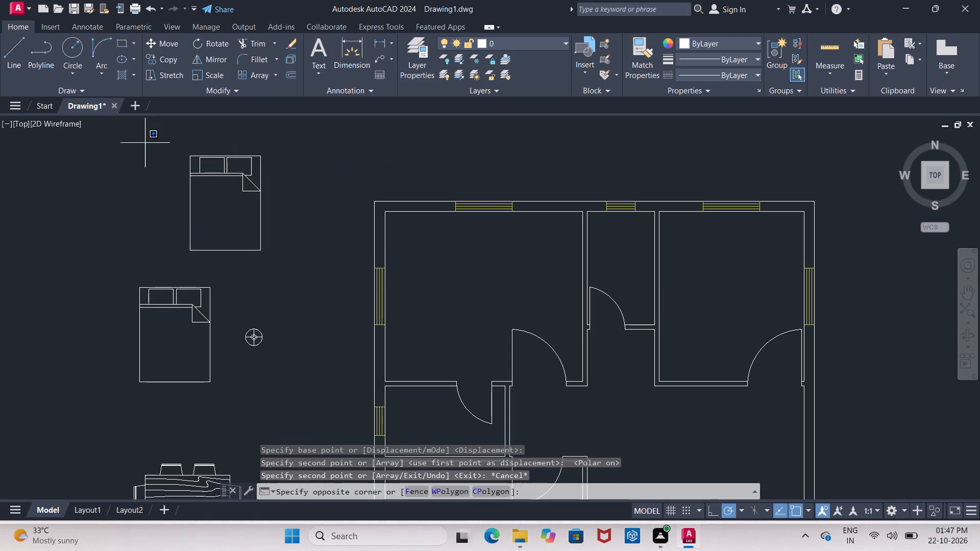
pyautogui.click(289, 266)
pyautogui.click(714, 514)
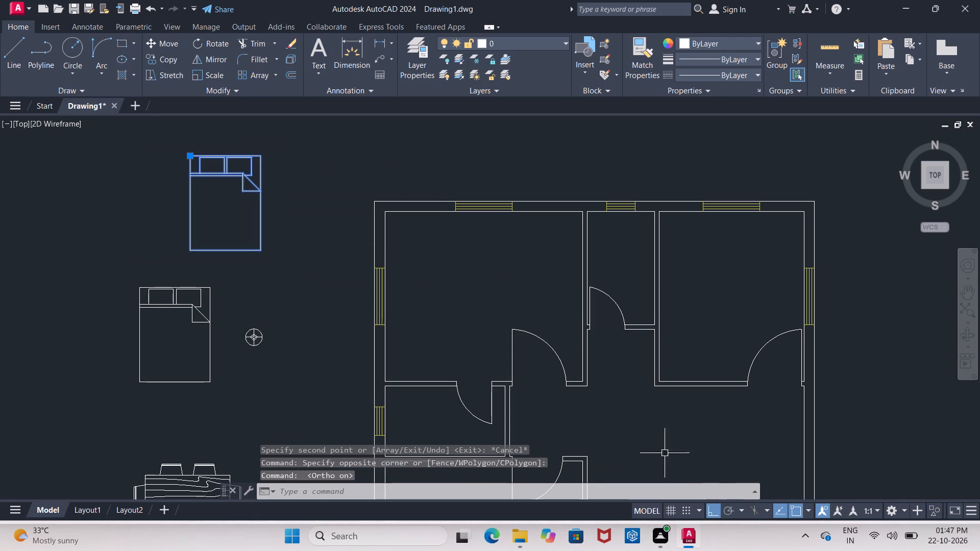
pyautogui.press('r')
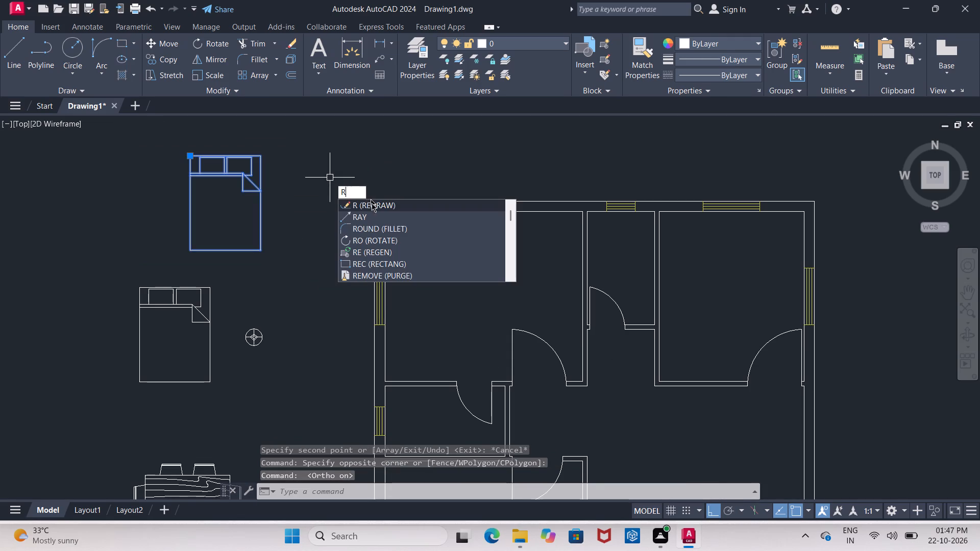
pyautogui.click(365, 239)
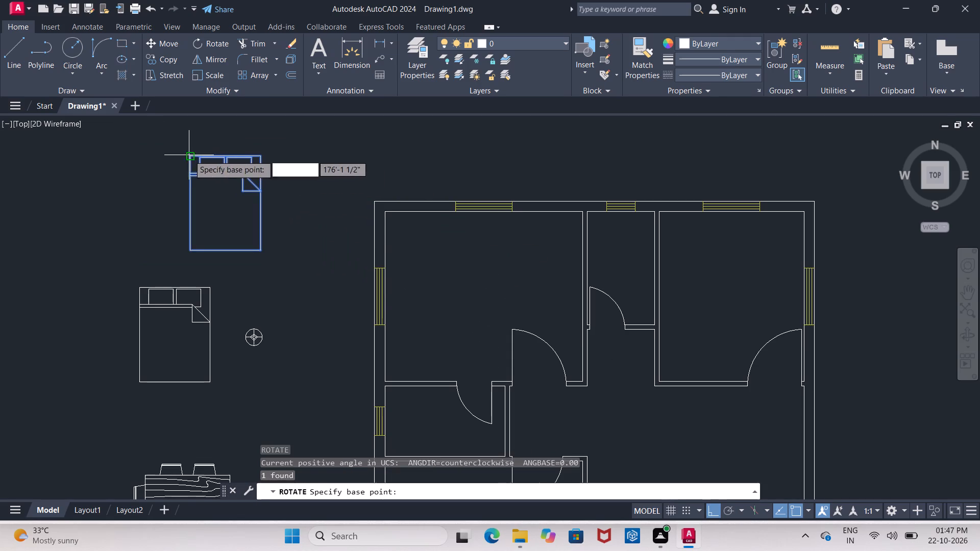
pyautogui.click(188, 155)
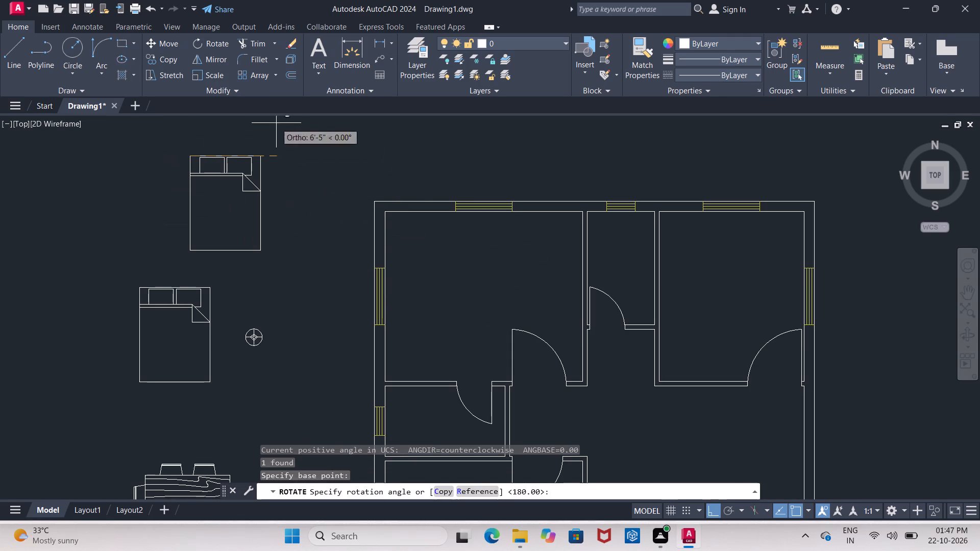
pyautogui.scroll(-1, 249, 219)
pyautogui.click(217, 129)
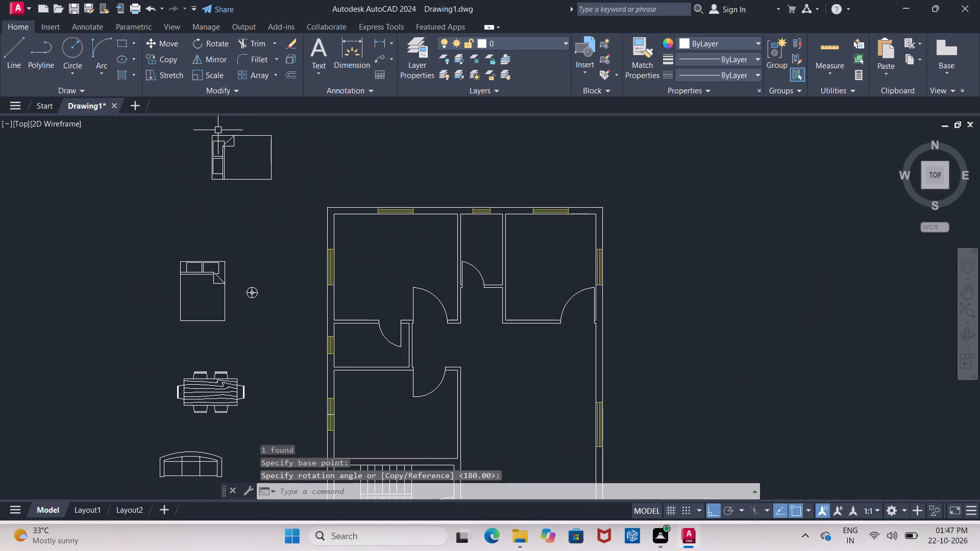
# Move the rotated bed by its headboard midpoint onto the inner face of the northwest bedroom's west wall, centred on the window.
pyautogui.click(217, 148)
pyautogui.click(206, 154)
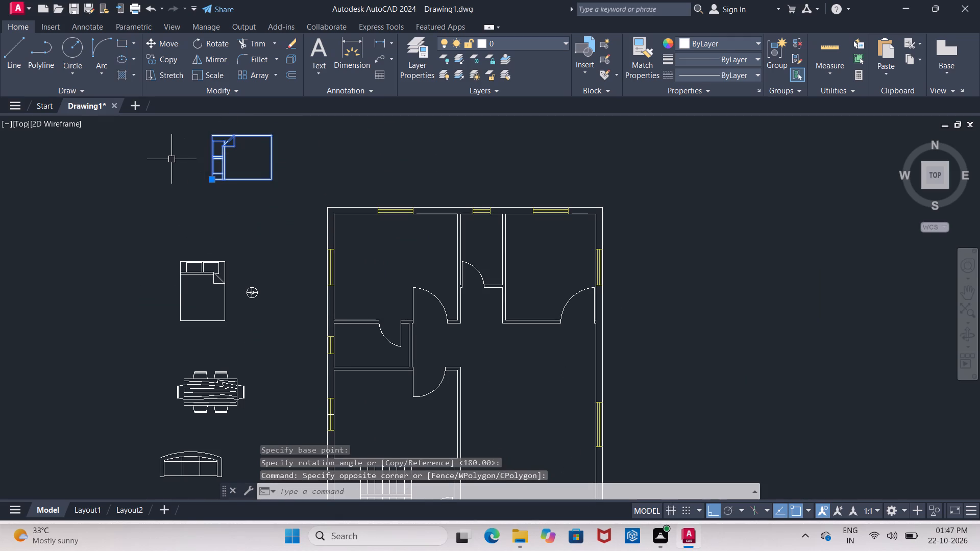
pyautogui.press('m')
pyautogui.click(211, 190)
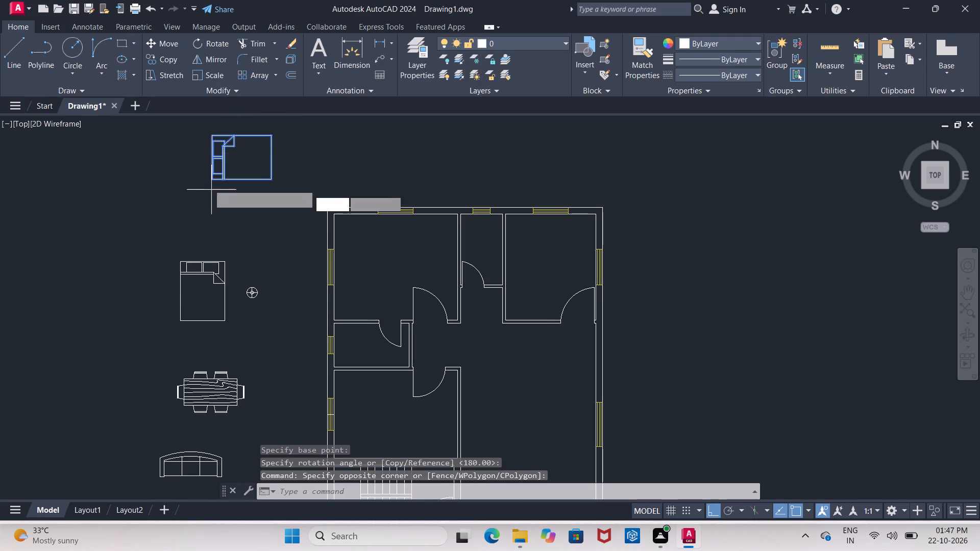
pyautogui.click(208, 155)
pyautogui.scroll(2, 340, 277)
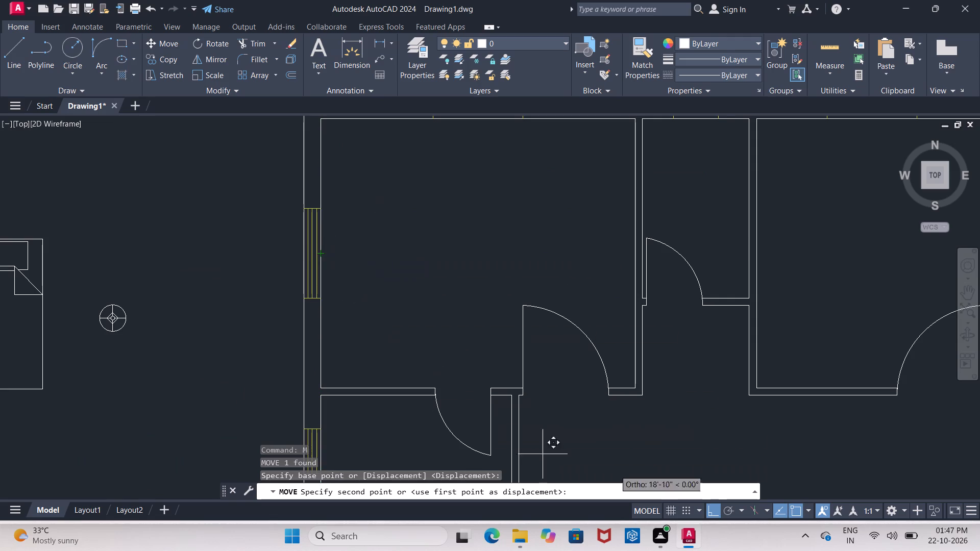
pyautogui.click(727, 512)
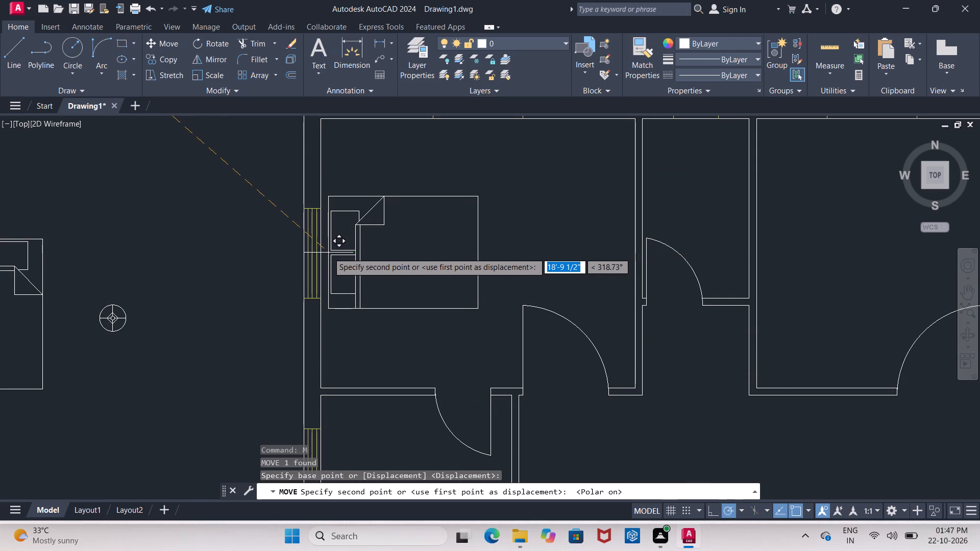
pyautogui.click(326, 253)
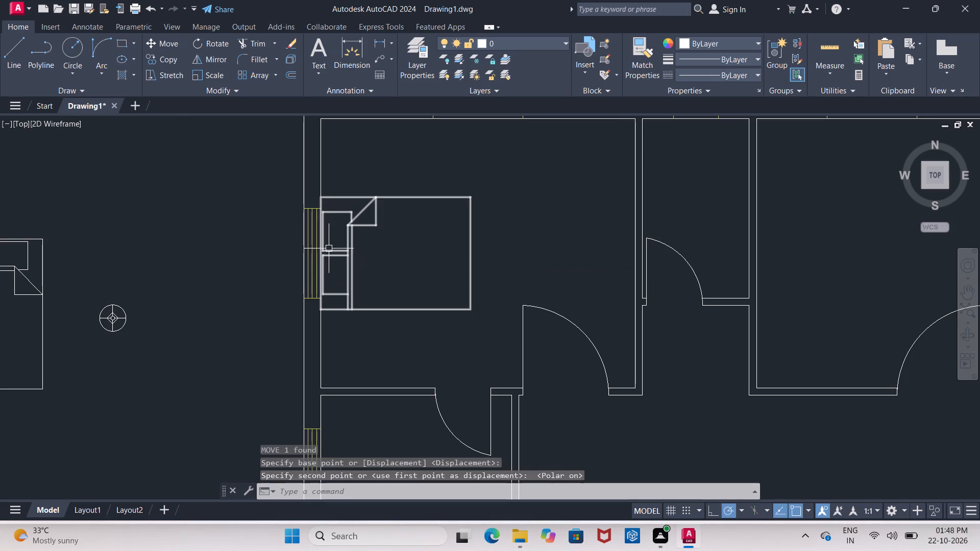
# Move the northwest bedroom's bed about 2 in. horizontally away from the west wall.
pyautogui.scroll(-1, 278, 248)
pyautogui.scroll(2, 327, 266)
pyautogui.click(308, 265)
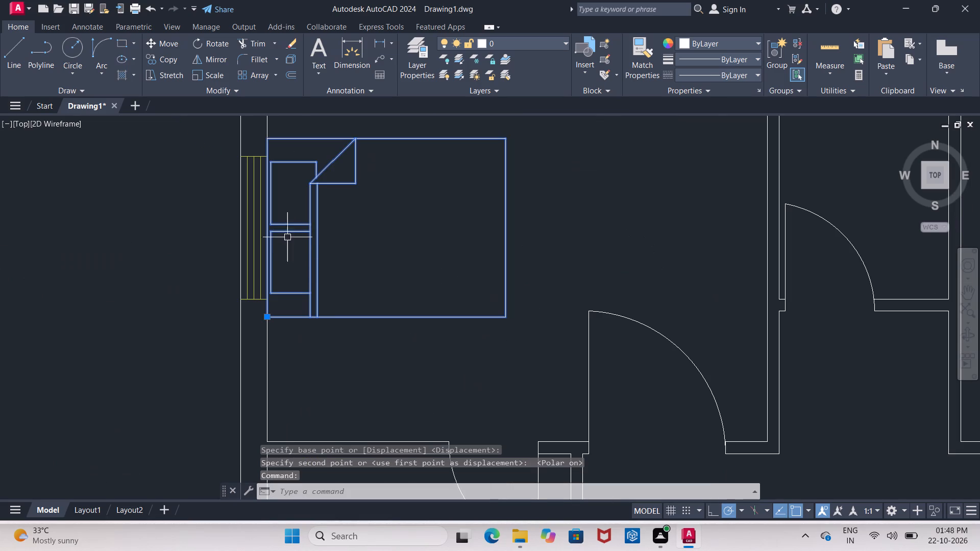
pyautogui.press('m')
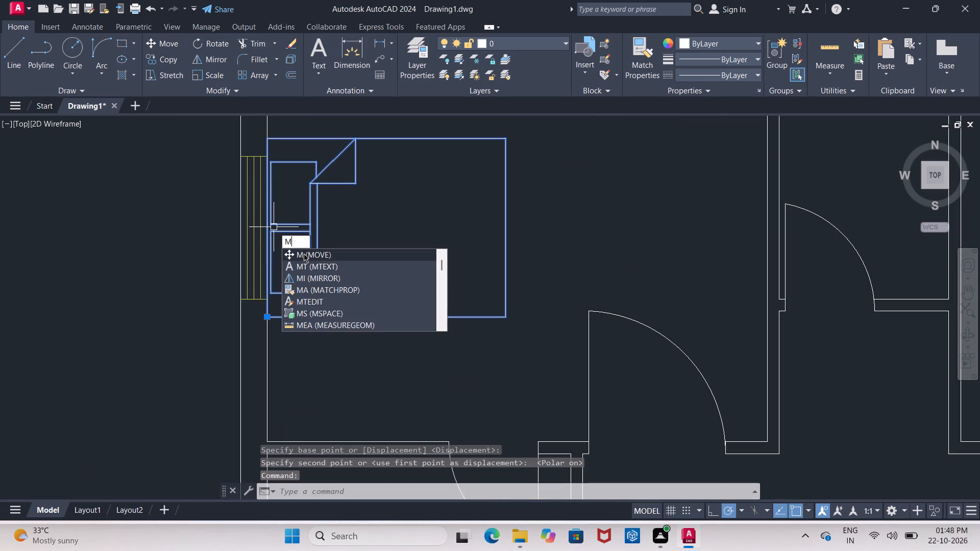
pyautogui.click(304, 254)
pyautogui.click(267, 228)
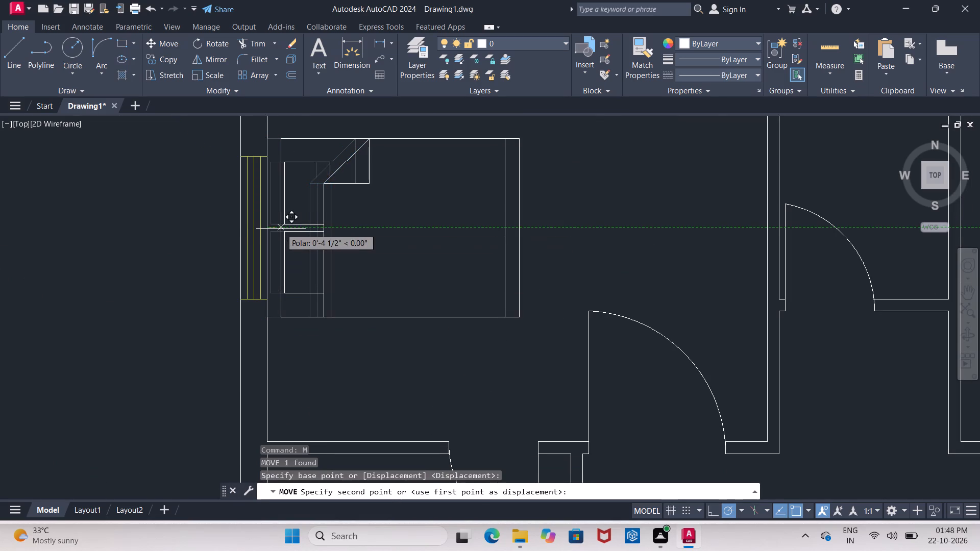
pyautogui.scroll(4, 272, 236)
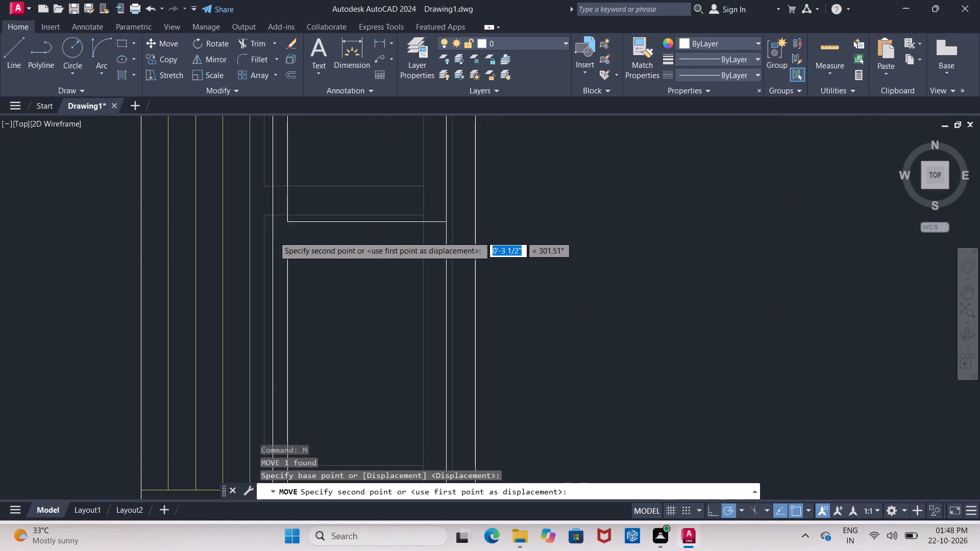
pyautogui.click(275, 204)
pyautogui.press('Escape')
# Copy the small circular block from its centre to both sides of the northwest bedroom's bed, near the headboard end.
pyautogui.scroll(-5, 207, 193)
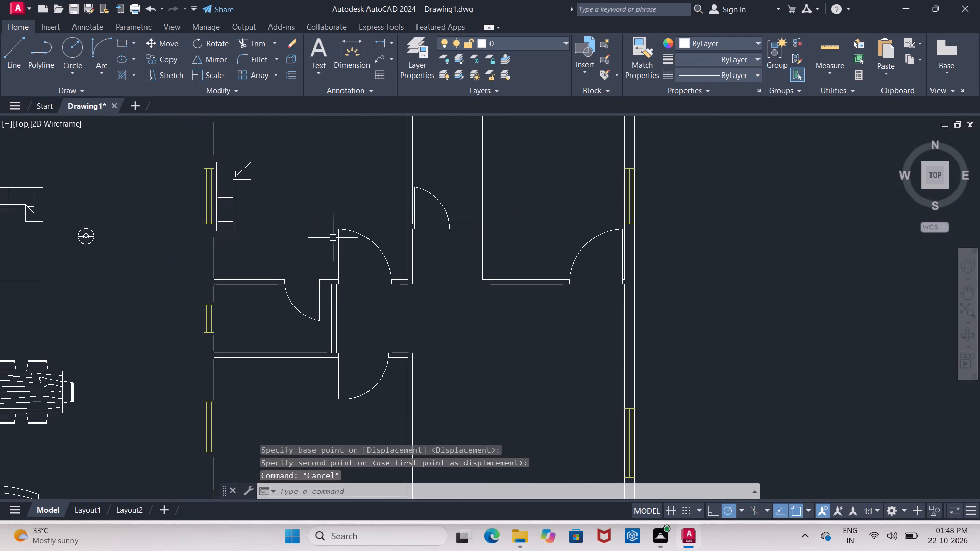
pyautogui.scroll(-2, 332, 238)
pyautogui.scroll(2, 298, 224)
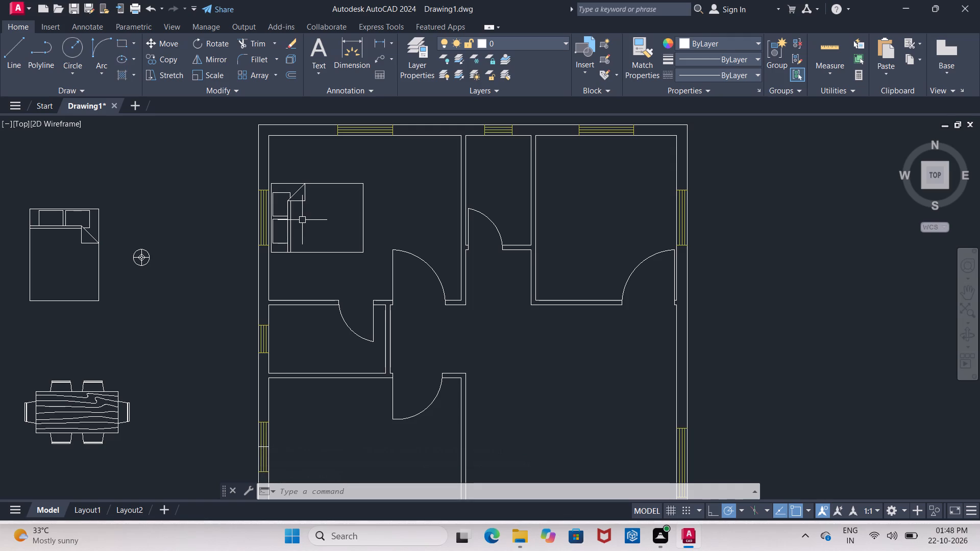
pyautogui.click(146, 252)
pyautogui.press('c')
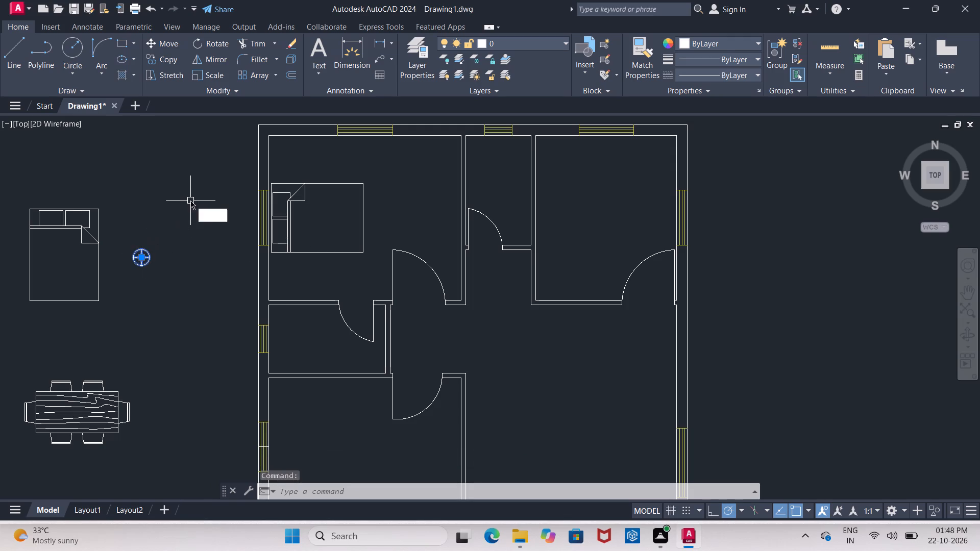
pyautogui.click(227, 252)
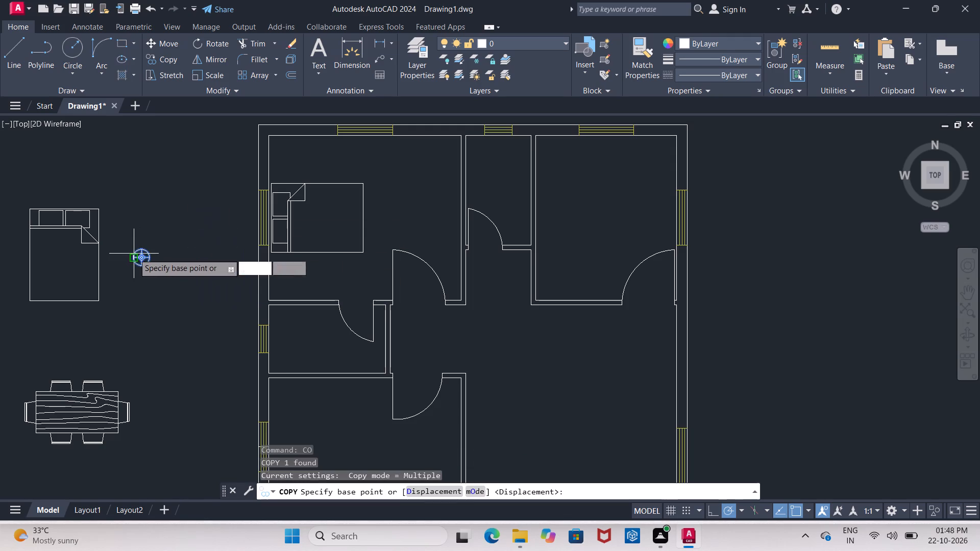
pyautogui.scroll(4, 137, 261)
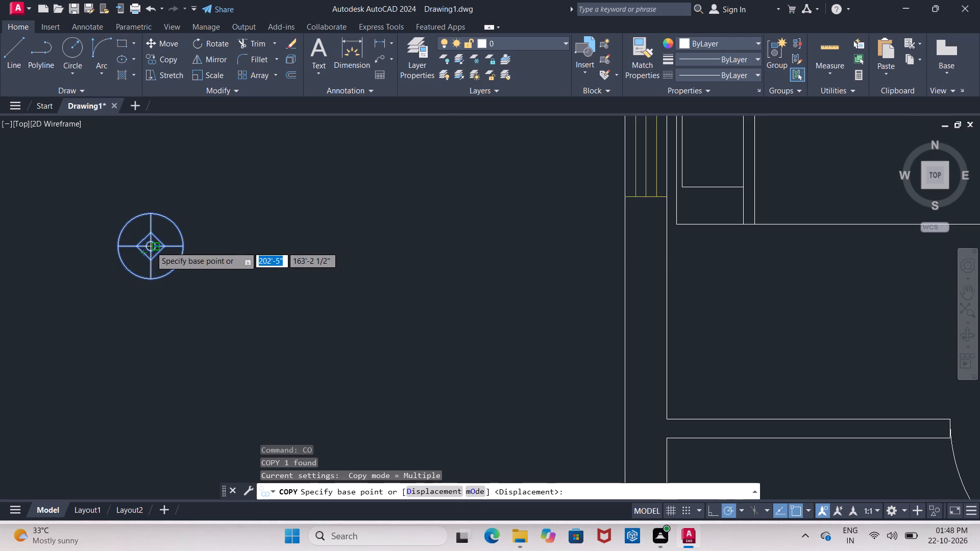
pyautogui.scroll(5, 151, 246)
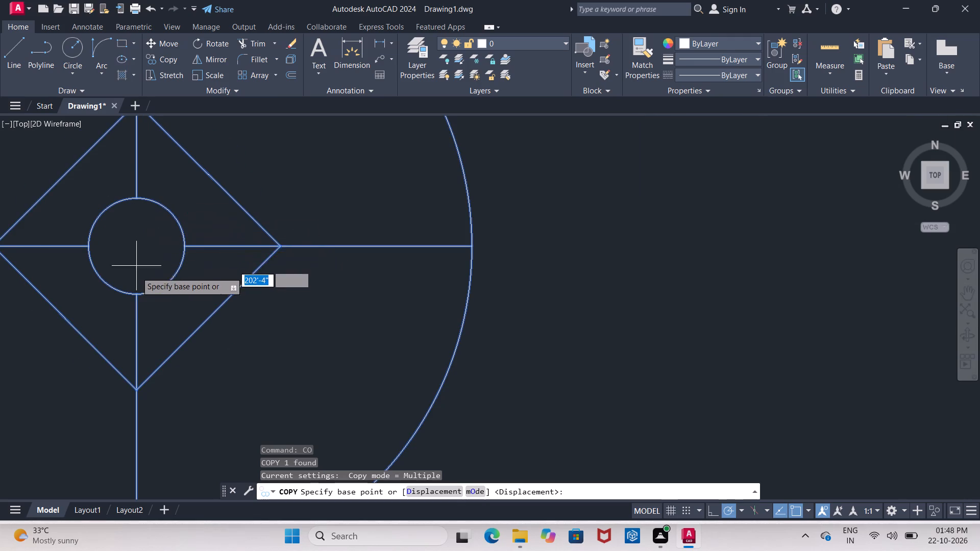
pyautogui.scroll(-3, 135, 277)
pyautogui.click(126, 269)
pyautogui.scroll(-4, 132, 264)
pyautogui.scroll(-3, 384, 227)
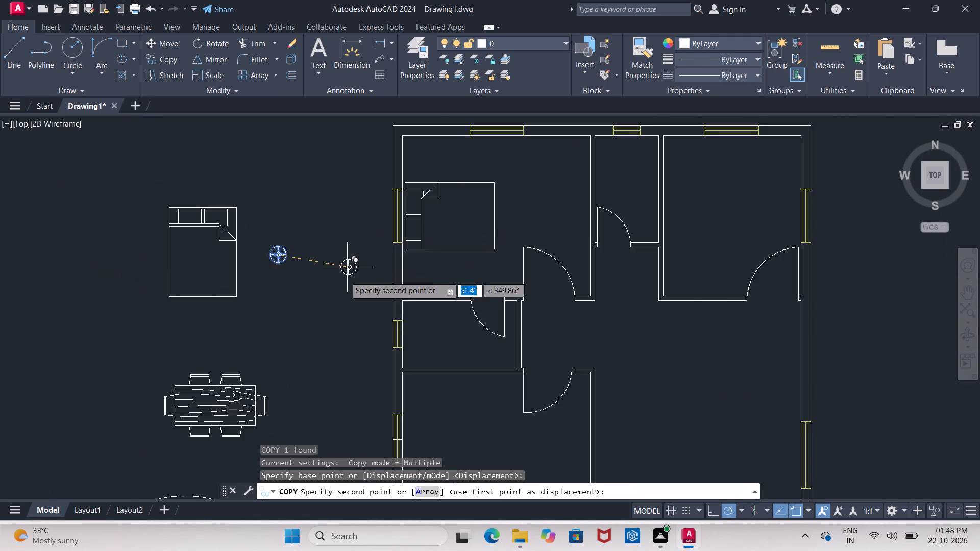
pyautogui.scroll(5, 402, 200)
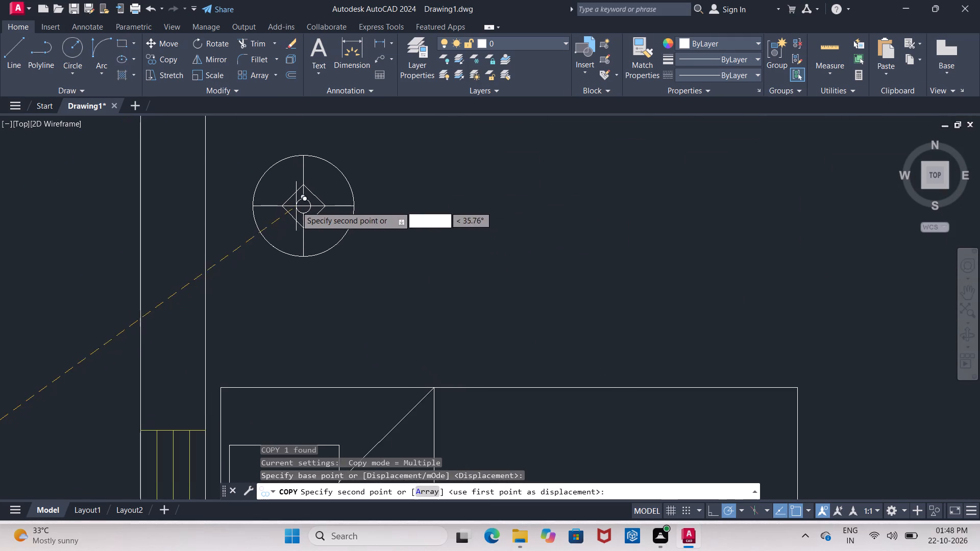
pyautogui.scroll(-2, 292, 208)
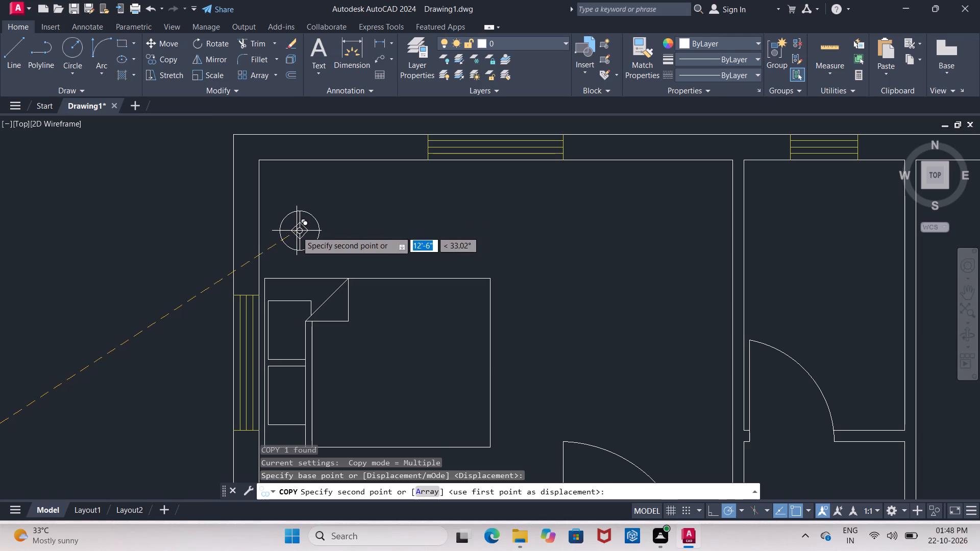
pyautogui.click(296, 231)
pyautogui.scroll(-3, 291, 195)
pyautogui.scroll(3, 298, 269)
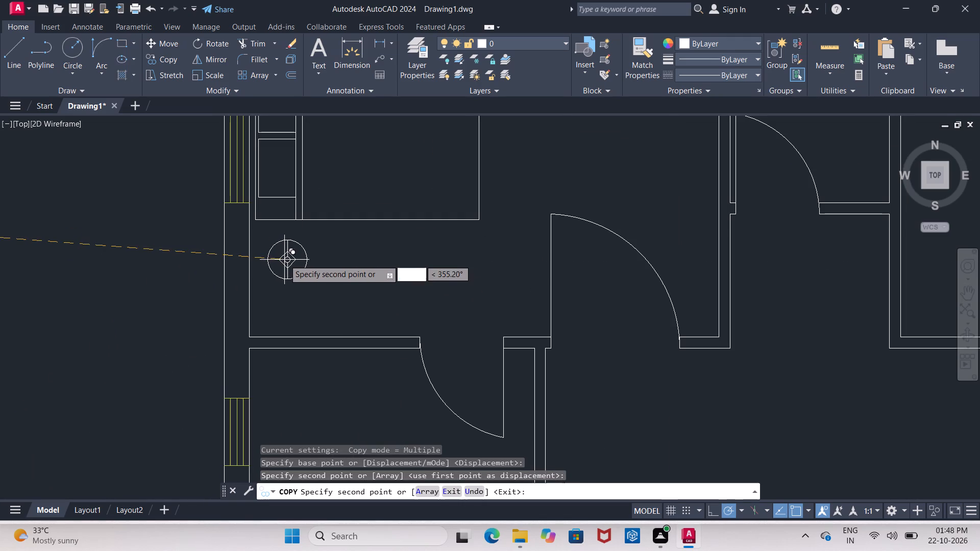
pyautogui.click(283, 258)
pyautogui.scroll(-3, 242, 211)
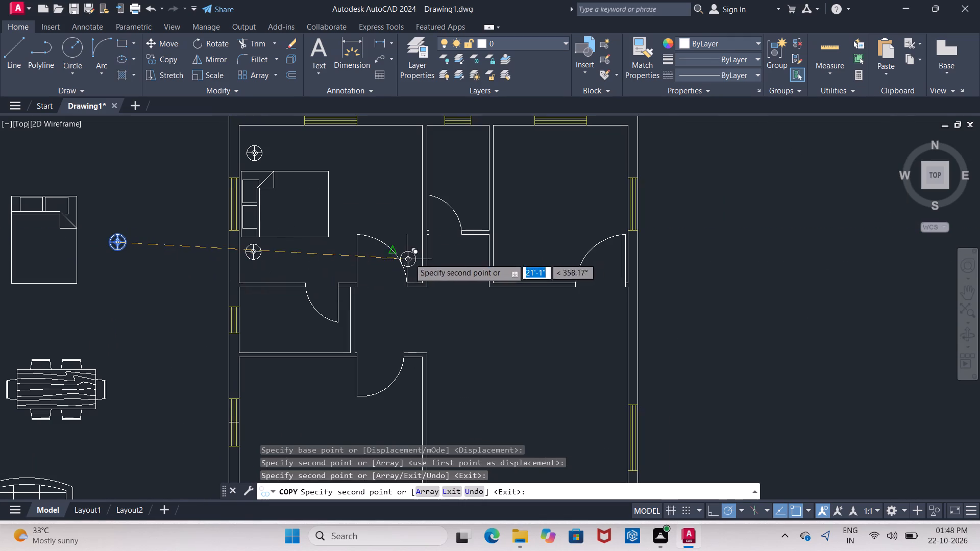
pyautogui.press('Escape')
# Copy the gathered bed by its headboard midpoint into the northeast bedroom, centred under the north window about 3 1/2 in. off the wall.
pyautogui.scroll(-1, 343, 264)
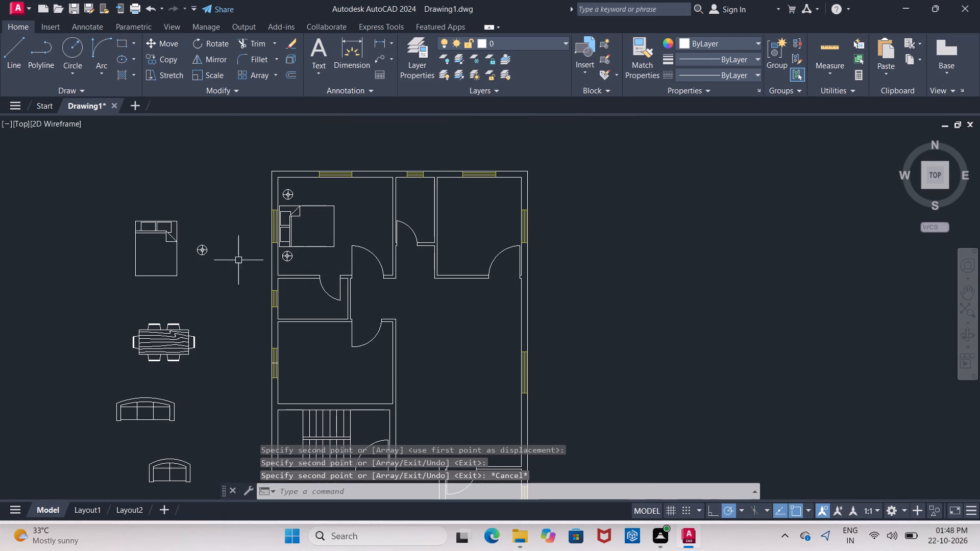
pyautogui.click(156, 227)
pyautogui.press('c')
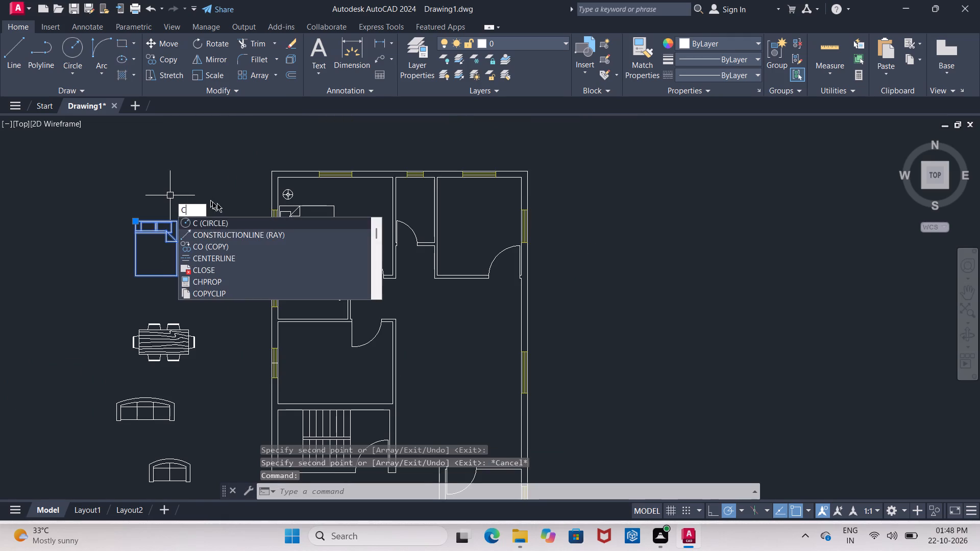
pyautogui.click(208, 243)
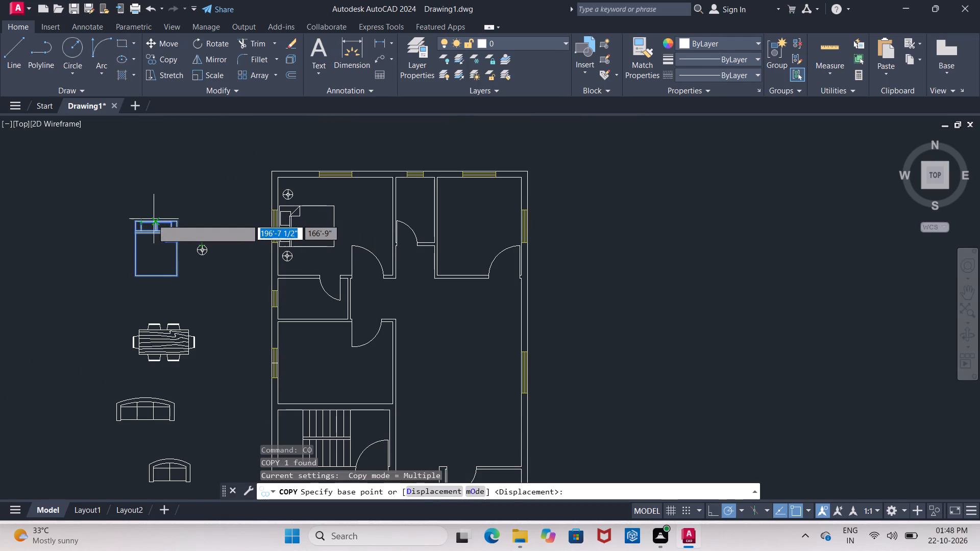
pyautogui.click(152, 219)
pyautogui.scroll(4, 473, 187)
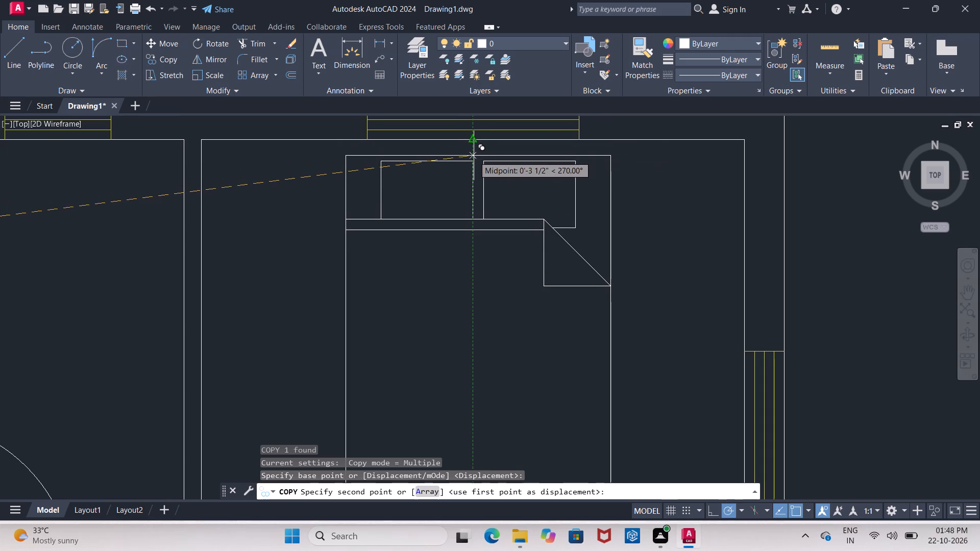
pyautogui.click(474, 155)
pyautogui.press('Escape')
# Copy the northwest bedroom's small circular block from its centre to both sides of the northeast bedroom's bed, beside the headboard.
pyautogui.scroll(-5, 472, 151)
pyautogui.scroll(3, 361, 178)
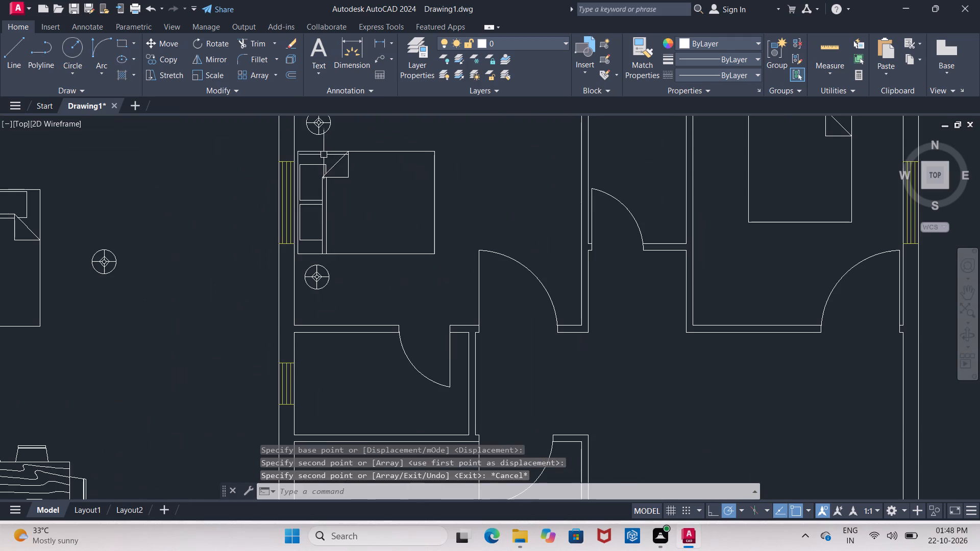
pyautogui.click(309, 136)
pyautogui.press('c')
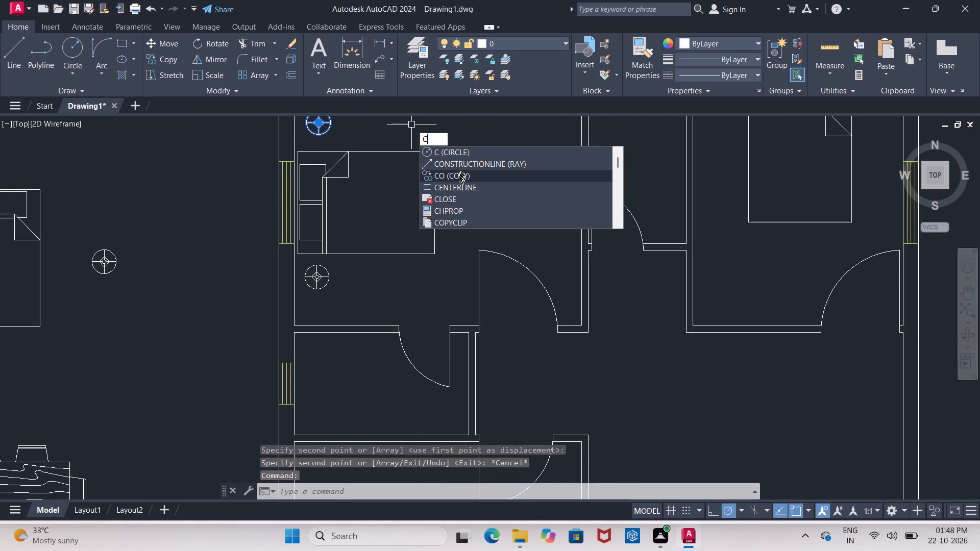
pyautogui.click(459, 176)
pyautogui.scroll(-2, 355, 202)
pyautogui.scroll(4, 346, 165)
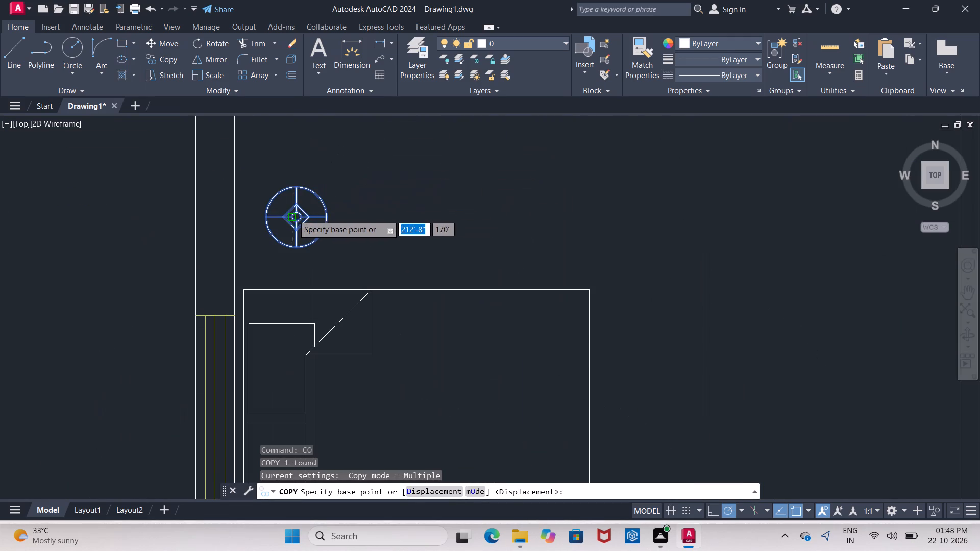
pyautogui.click(293, 215)
pyautogui.scroll(-4, 235, 212)
pyautogui.scroll(5, 437, 207)
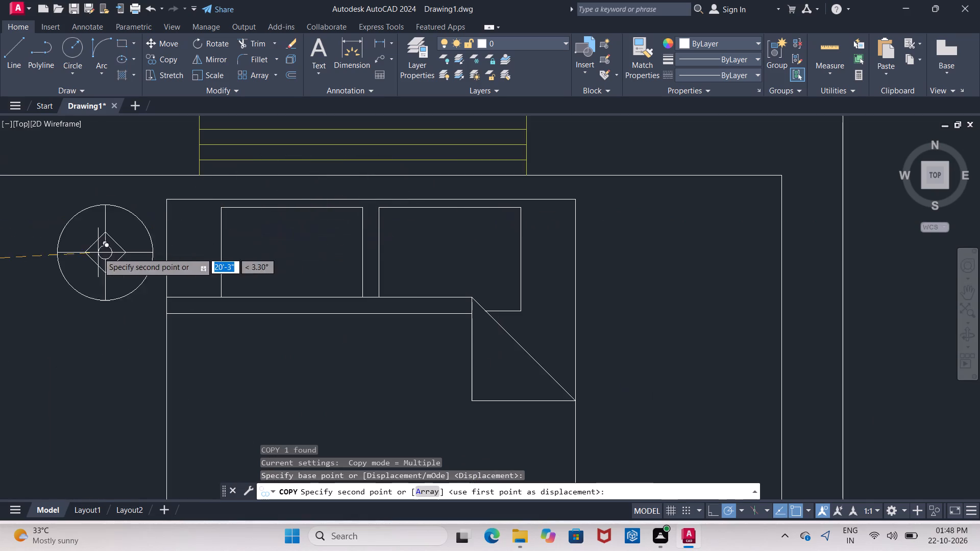
pyautogui.scroll(-2, 181, 251)
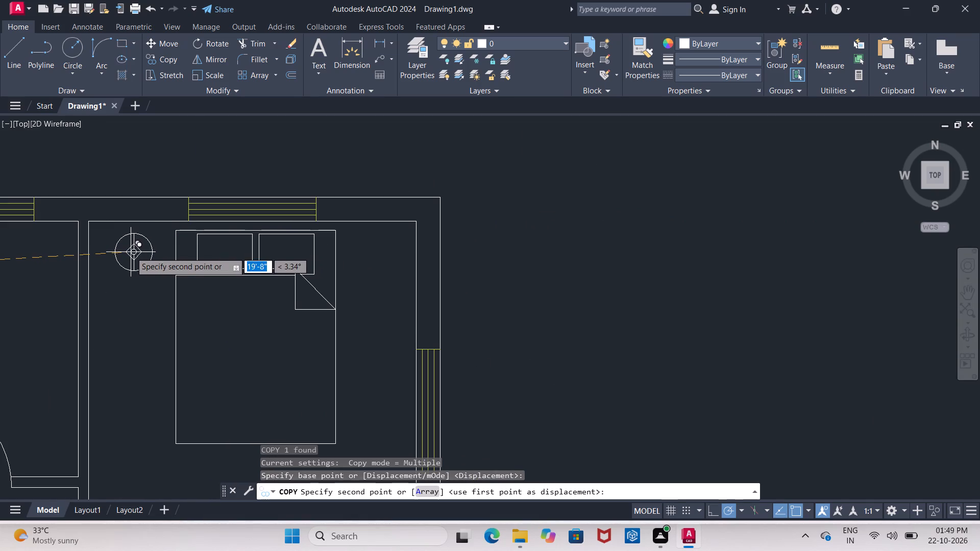
pyautogui.click(129, 252)
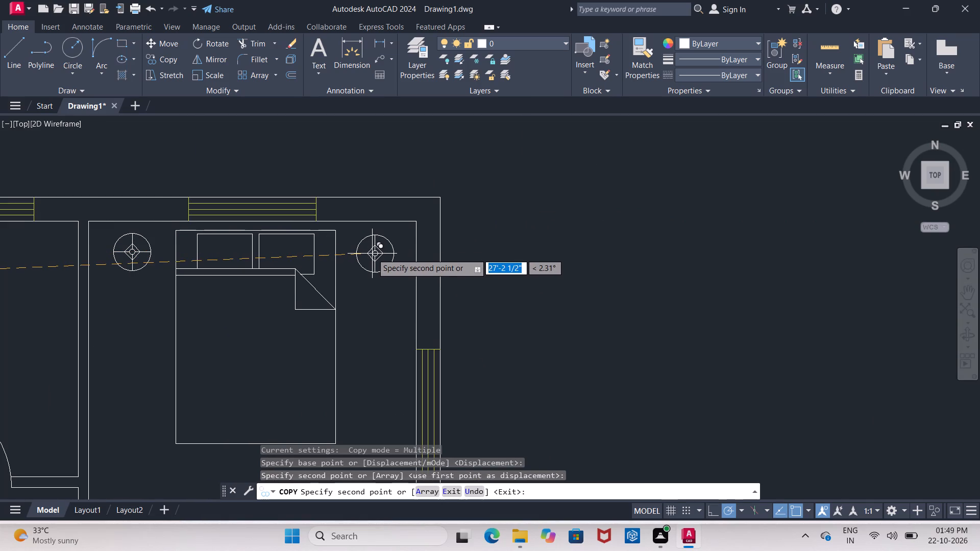
pyautogui.click(372, 254)
pyautogui.press('Escape')
# Look over the furnished bedrooms, the remaining rooms and the gathered blocks around the plan to find the next fixture.
pyautogui.scroll(-3, 378, 164)
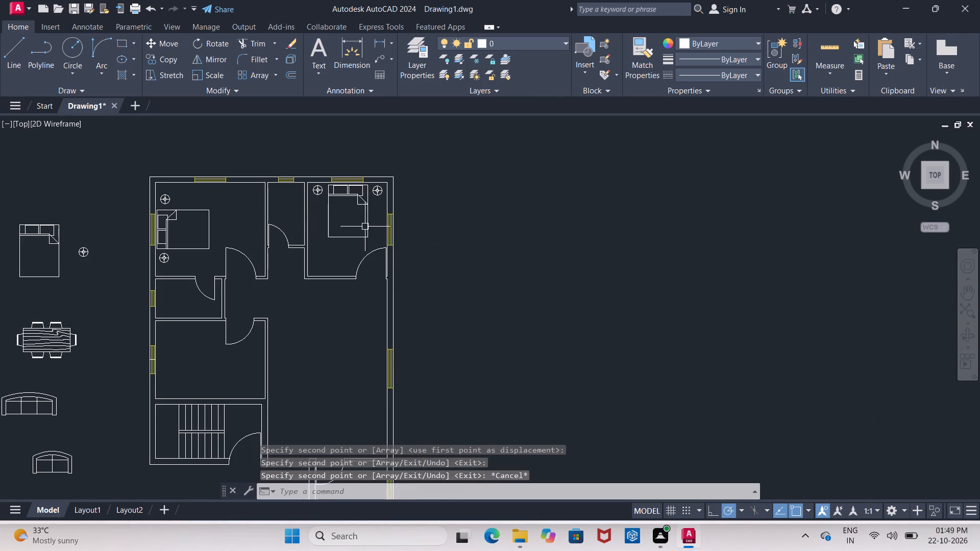
pyautogui.scroll(2, 305, 233)
pyautogui.scroll(-1, 363, 253)
pyautogui.scroll(1, 144, 214)
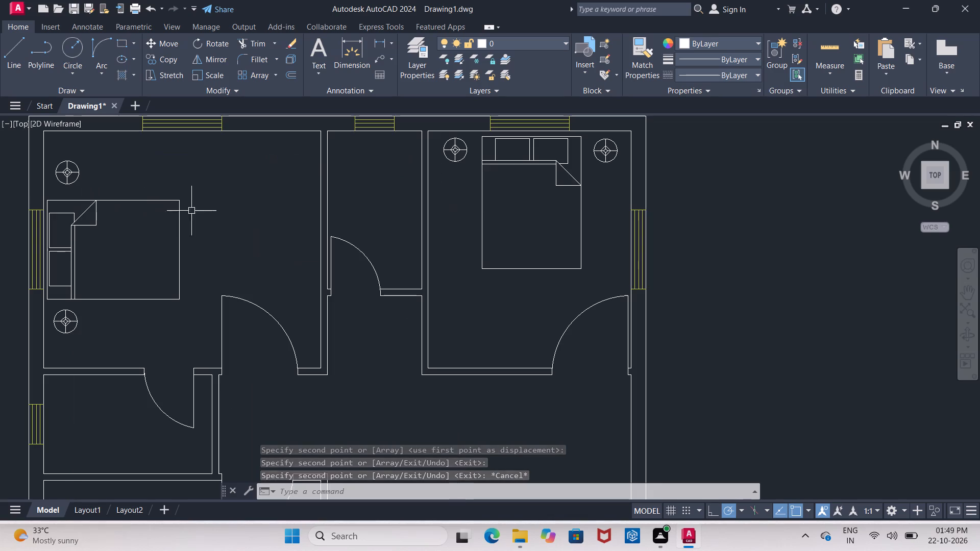
pyautogui.scroll(-3, 255, 192)
pyautogui.scroll(2, 246, 298)
pyautogui.scroll(-3, 236, 219)
pyautogui.scroll(2, 332, 271)
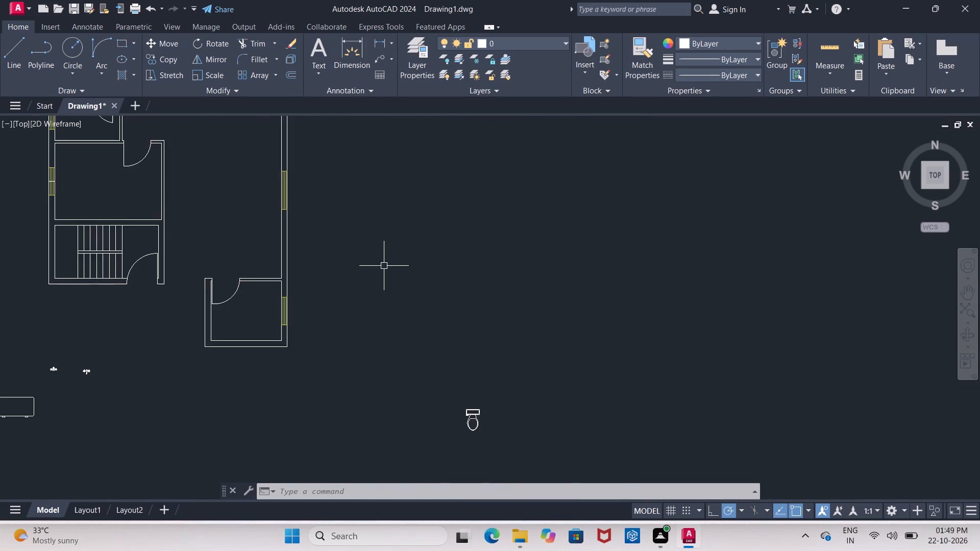
pyautogui.scroll(-2, 419, 275)
pyautogui.scroll(1, 636, 273)
pyautogui.scroll(-1, 235, 244)
pyautogui.scroll(2, 117, 239)
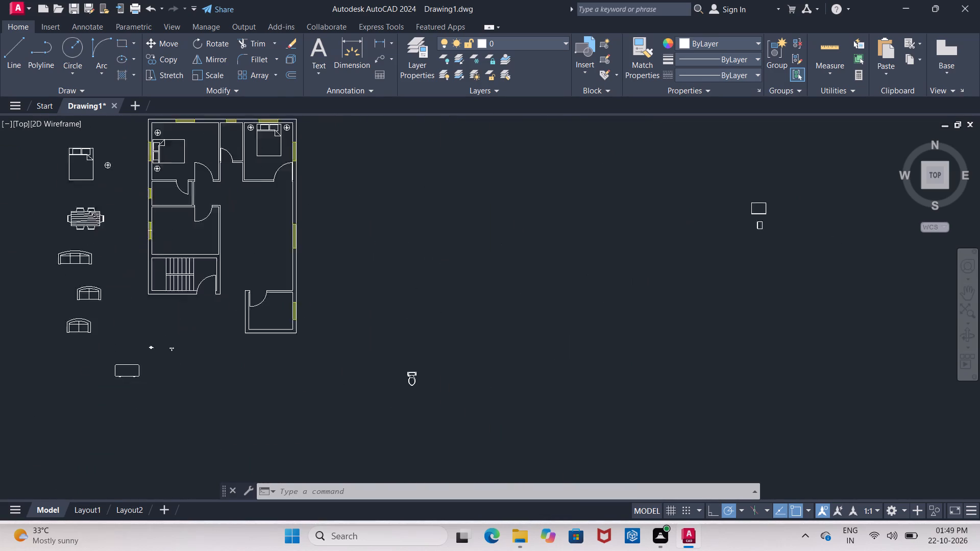
pyautogui.scroll(1, 170, 218)
pyautogui.scroll(-1, 200, 238)
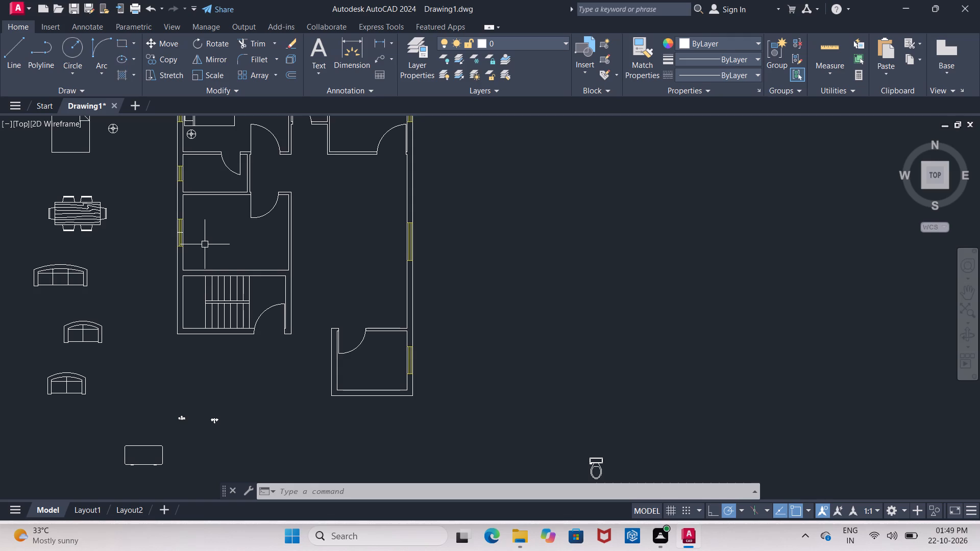
# Copy the gathered toilet block by its tank into the small west bathroom below the northwest bedroom.
pyautogui.scroll(-1, 219, 242)
pyautogui.scroll(2, 391, 356)
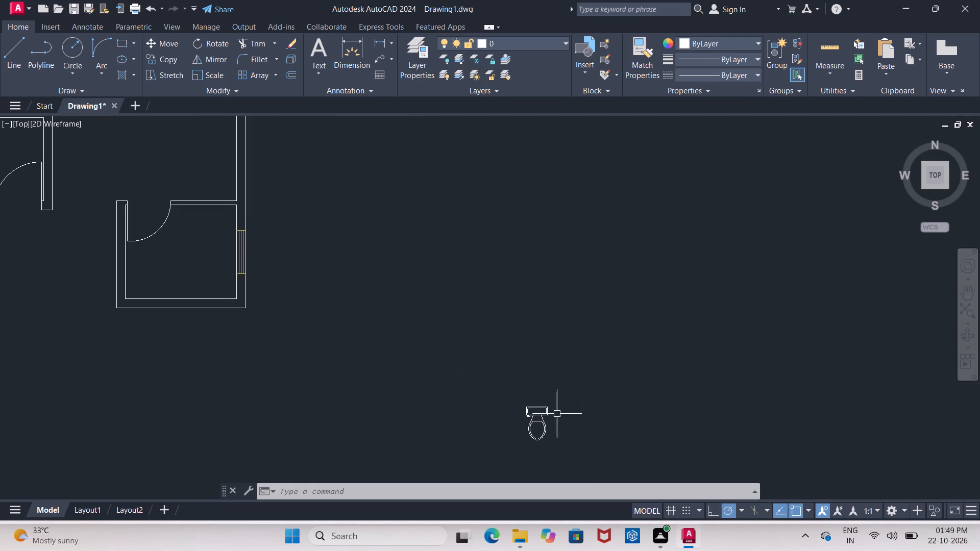
pyautogui.click(547, 416)
pyautogui.press('c')
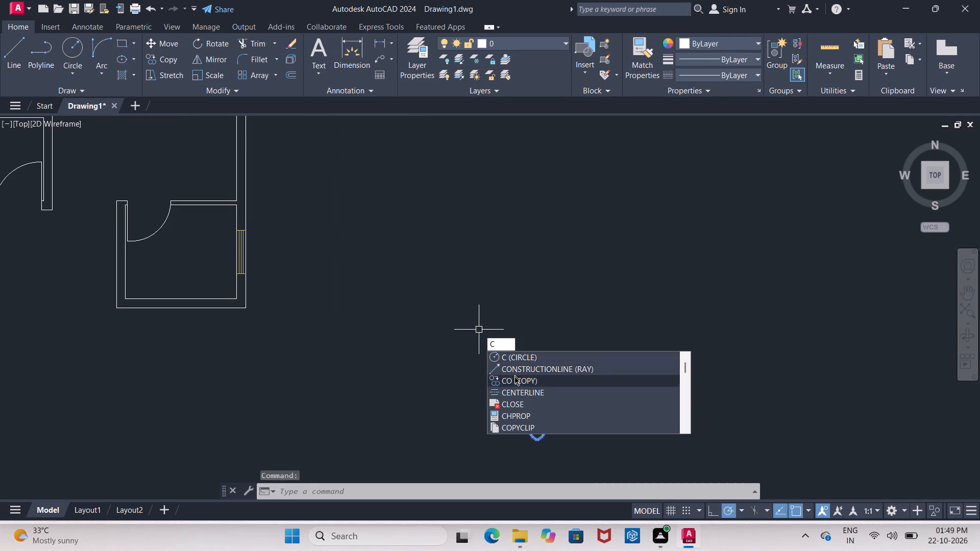
pyautogui.click(513, 381)
pyautogui.click(535, 410)
pyautogui.scroll(-2, 518, 394)
pyautogui.scroll(1, 258, 272)
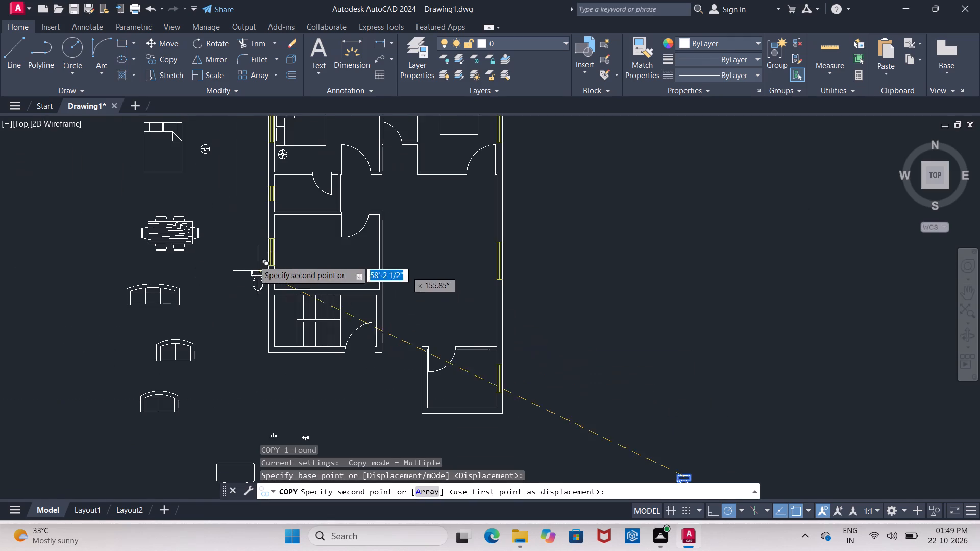
pyautogui.scroll(4, 301, 178)
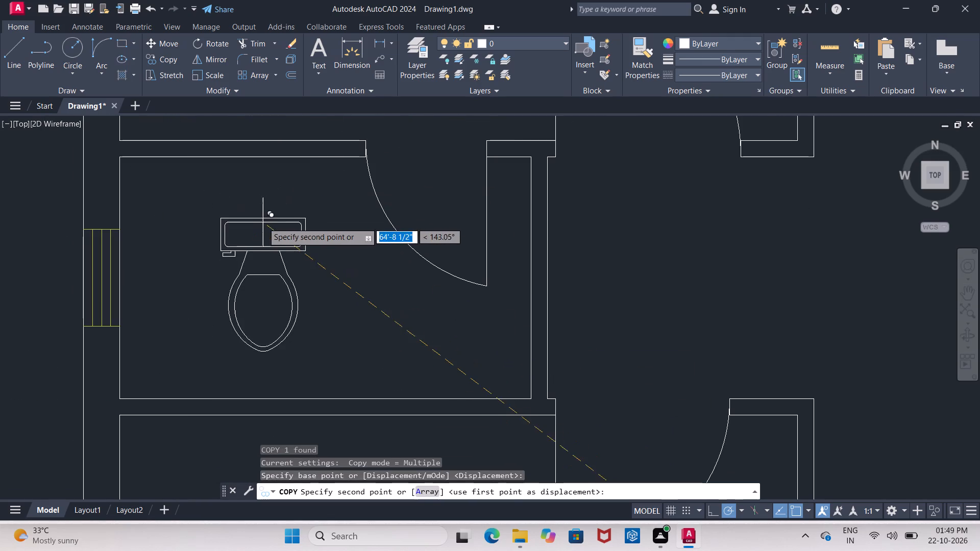
pyautogui.click(252, 228)
pyautogui.press('Escape')
# Rotate the west bathroom's toilet 90° counterclockwise about the midpoint of its tank's back edge so the tank faces west.
pyautogui.click(252, 227)
pyautogui.press('r')
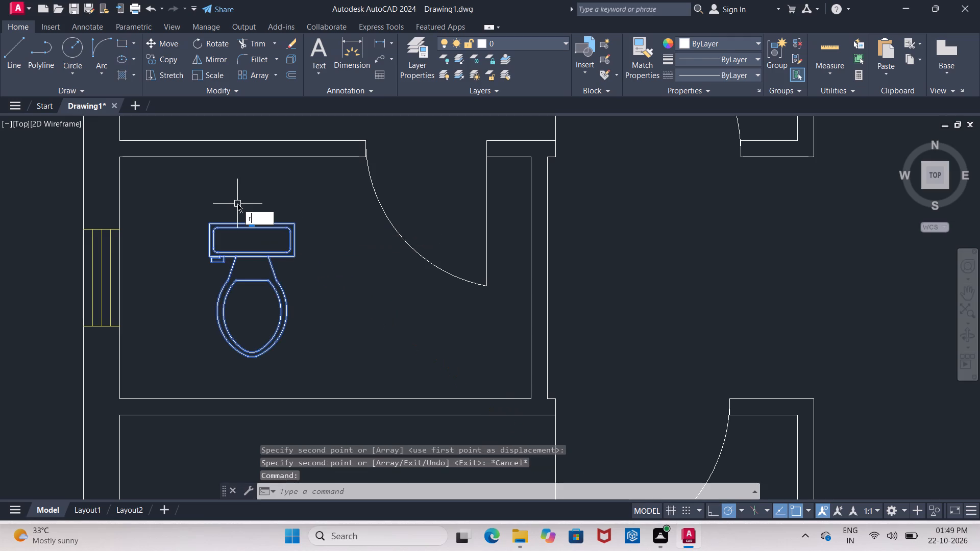
pyautogui.click(278, 265)
pyautogui.click(249, 222)
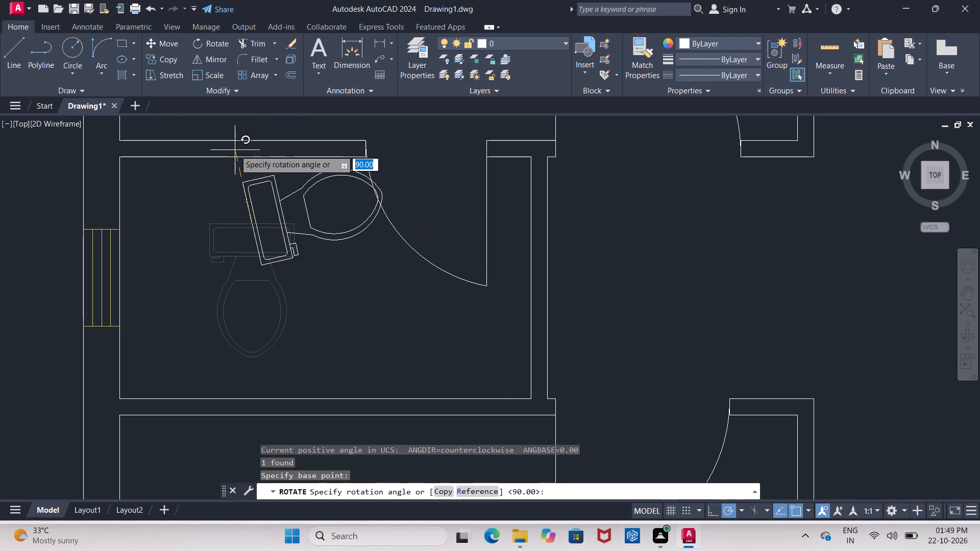
pyautogui.click(251, 119)
# Copy the rotated toilet by its tank's back midpoint to about 4 1/2 in. off the bathroom's west wall, centred on the window.
pyautogui.click(254, 223)
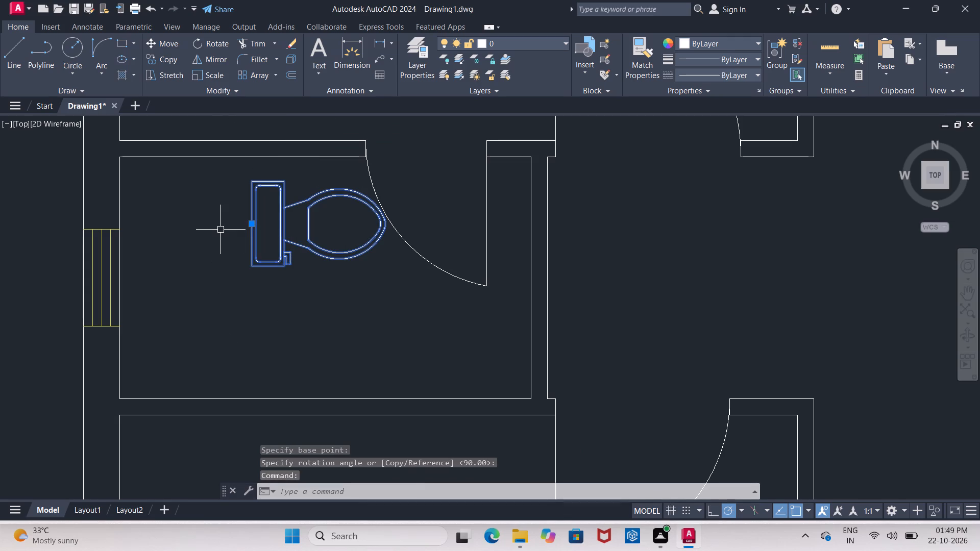
pyautogui.press('c')
pyautogui.click(260, 280)
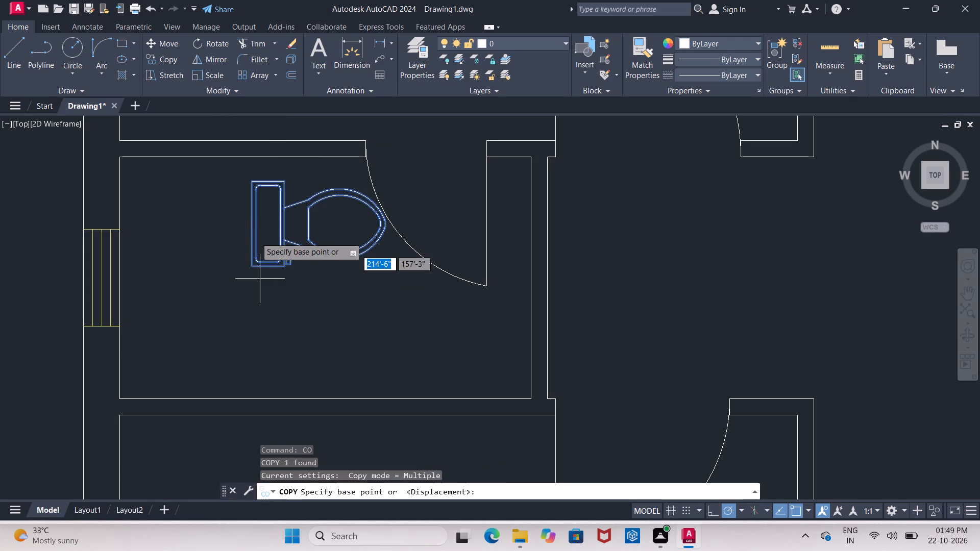
pyautogui.click(251, 229)
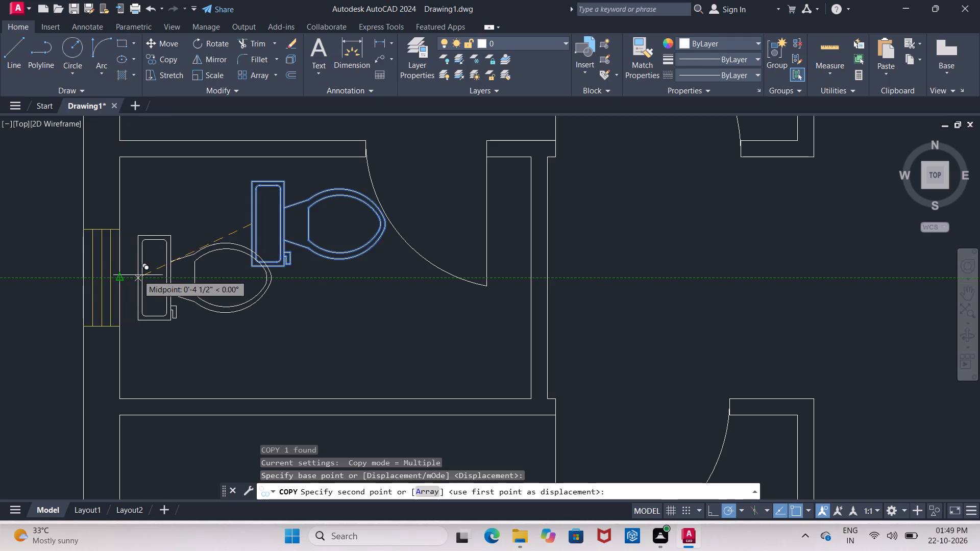
pyautogui.click(135, 275)
# Place another copy of the rotated toilet in the narrow north bathroom between the two bedrooms, near its window.
pyautogui.scroll(-2, 160, 258)
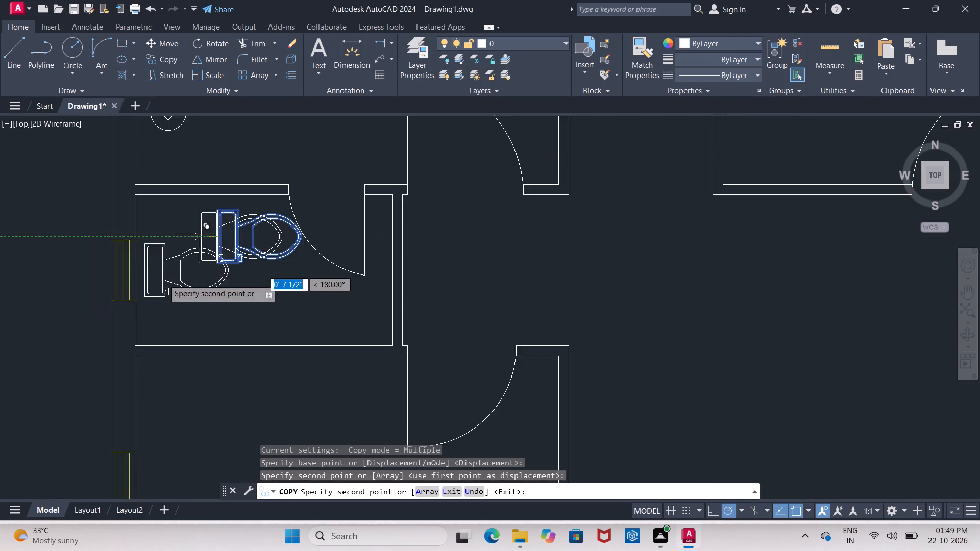
pyautogui.scroll(-1, 165, 285)
pyautogui.scroll(-1, 355, 275)
pyautogui.scroll(2, 341, 181)
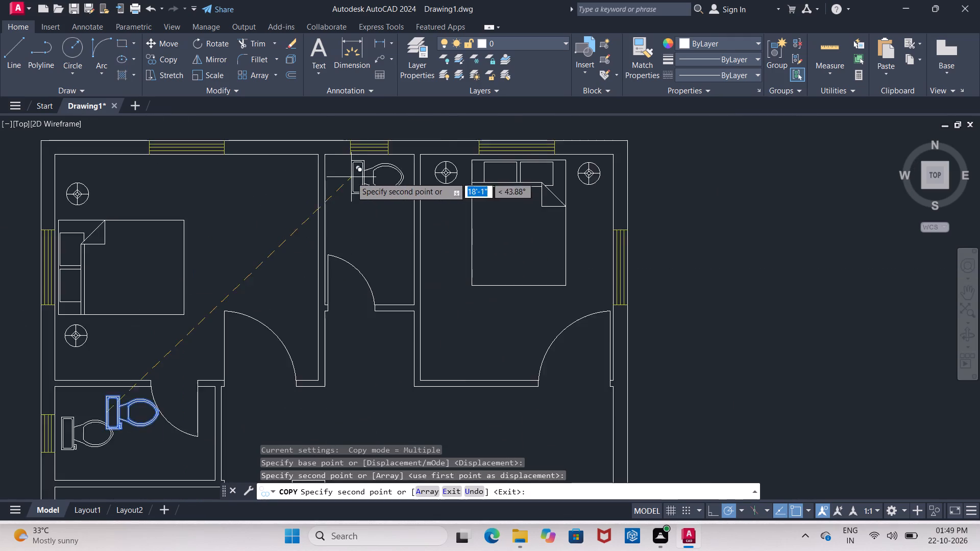
pyautogui.scroll(1, 351, 177)
pyautogui.scroll(-2, 331, 193)
pyautogui.scroll(3, 350, 180)
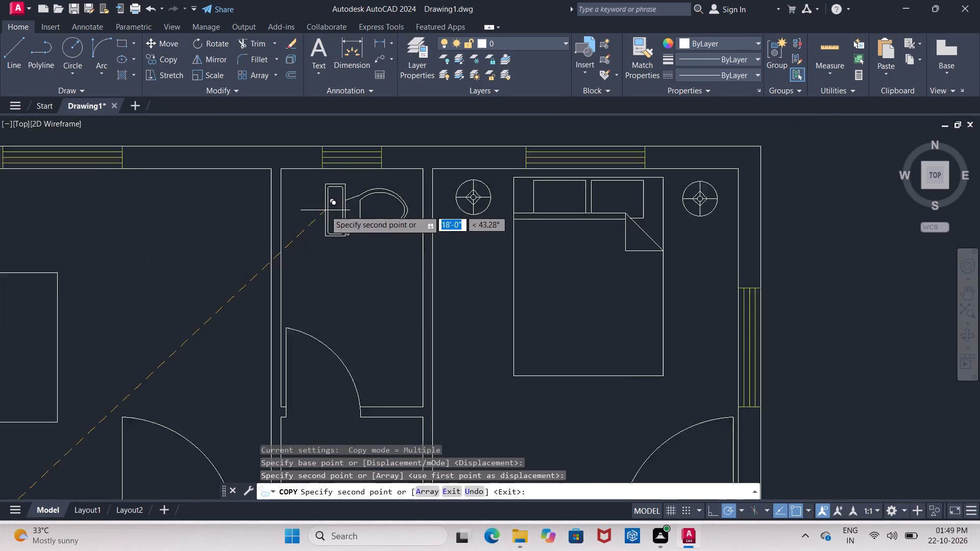
pyautogui.scroll(-3, 309, 218)
pyautogui.scroll(2, 311, 209)
pyautogui.click(290, 269)
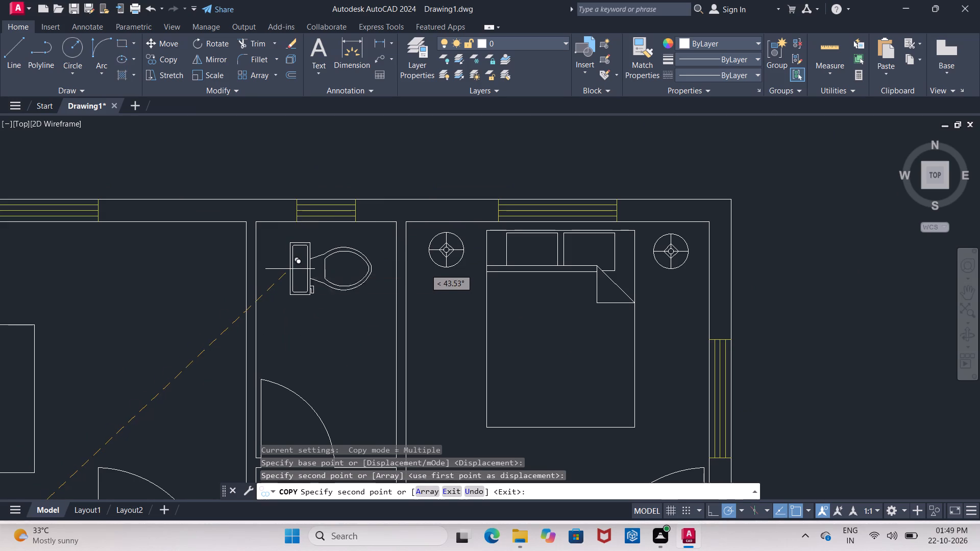
pyautogui.press('Escape')
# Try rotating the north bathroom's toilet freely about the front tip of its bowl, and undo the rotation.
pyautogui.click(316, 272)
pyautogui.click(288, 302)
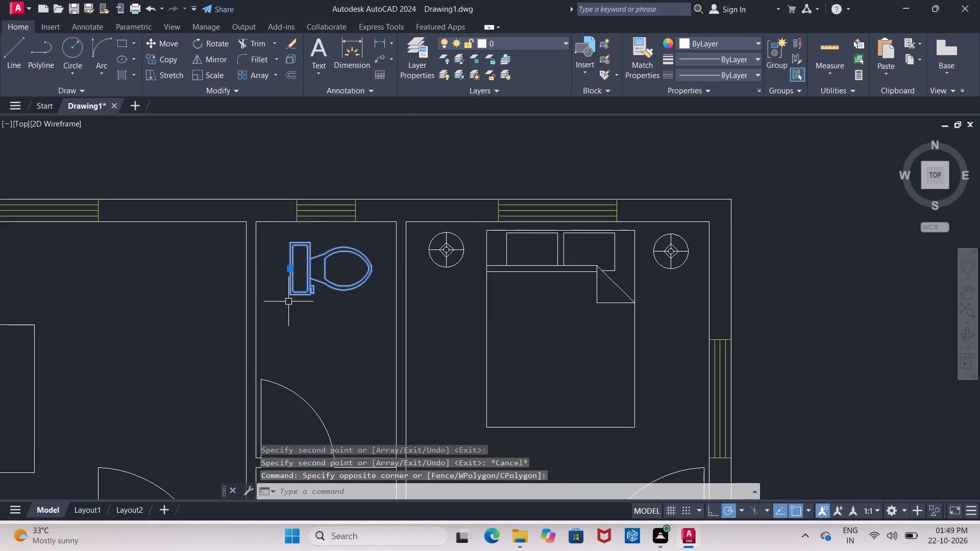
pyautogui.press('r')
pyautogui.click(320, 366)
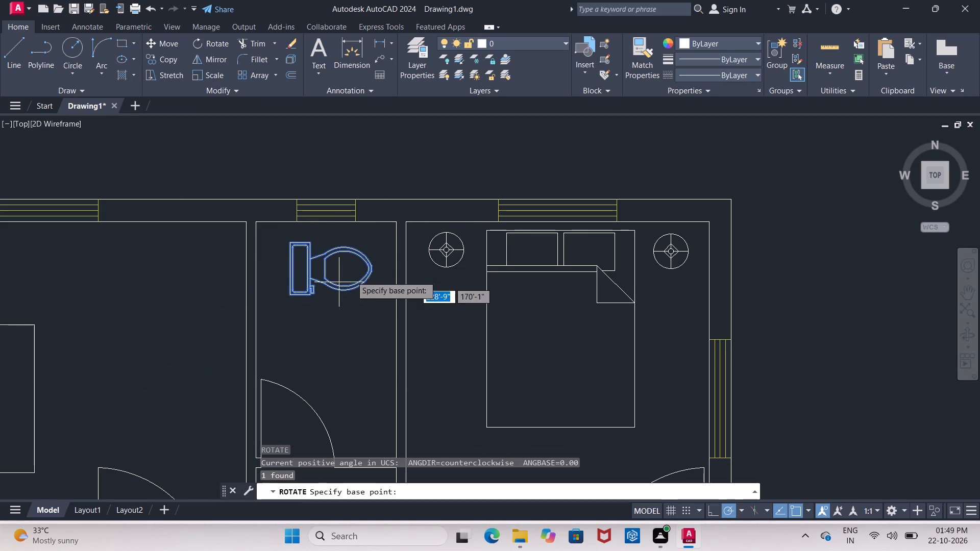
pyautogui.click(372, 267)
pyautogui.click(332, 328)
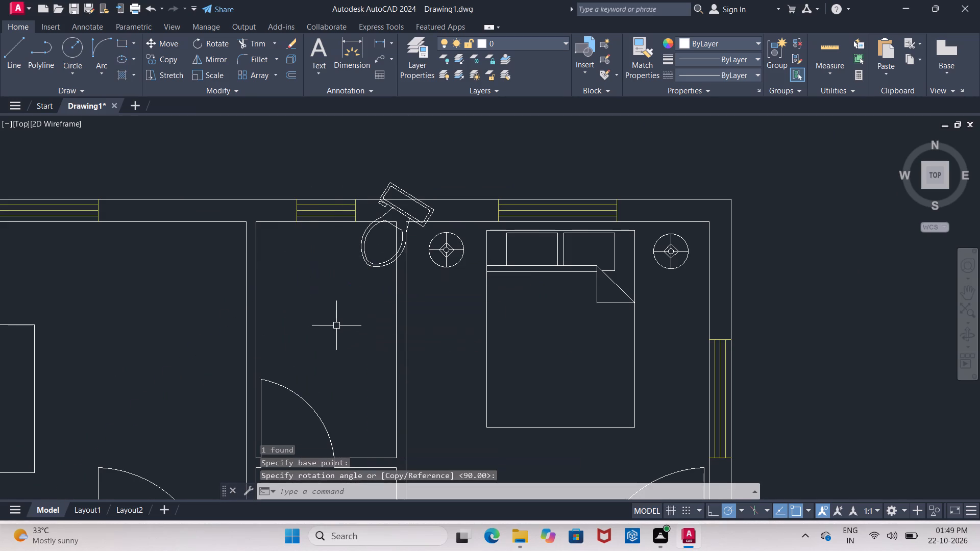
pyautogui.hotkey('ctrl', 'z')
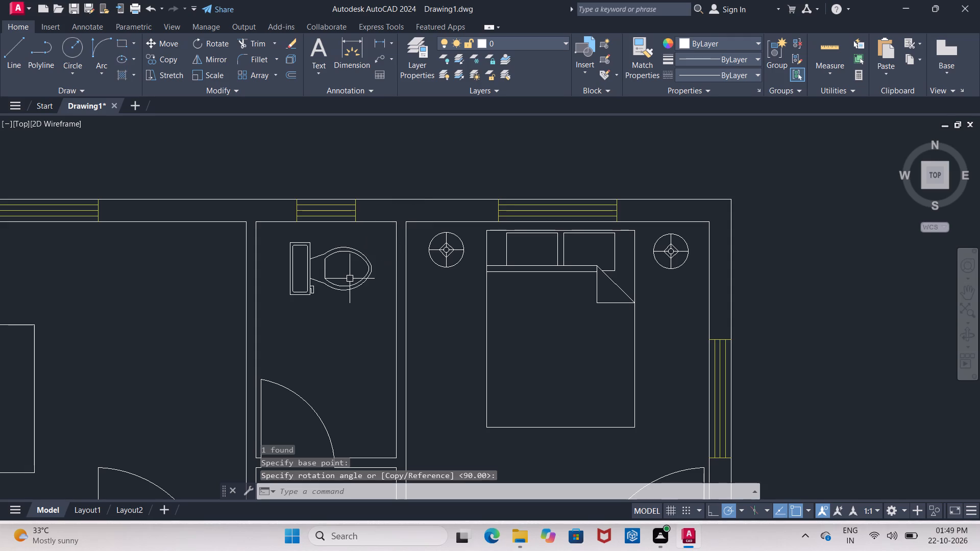
# With Ortho on, rotate the north bathroom's toilet 90° clockwise about the front tip of its bowl so the tank faces north.
pyautogui.click(713, 517)
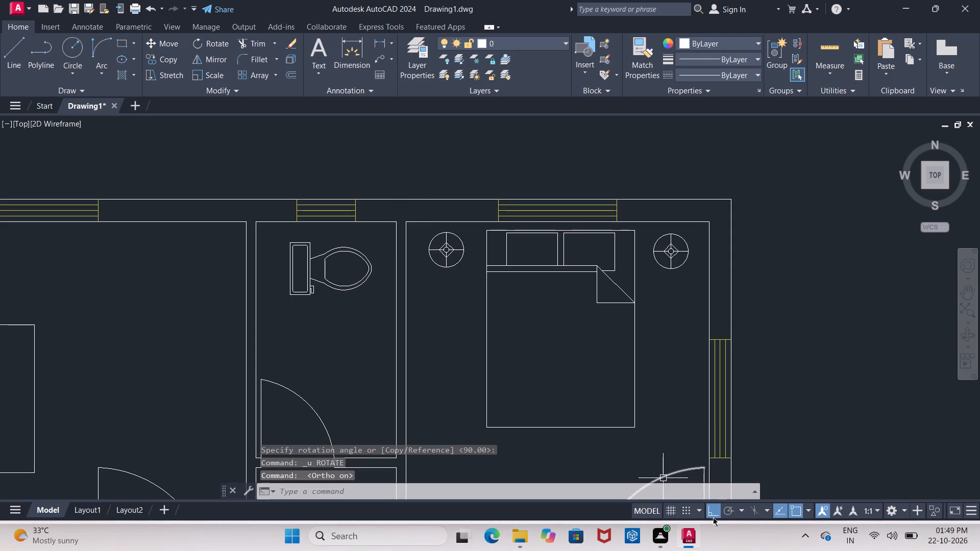
pyautogui.click(357, 282)
pyautogui.press('r')
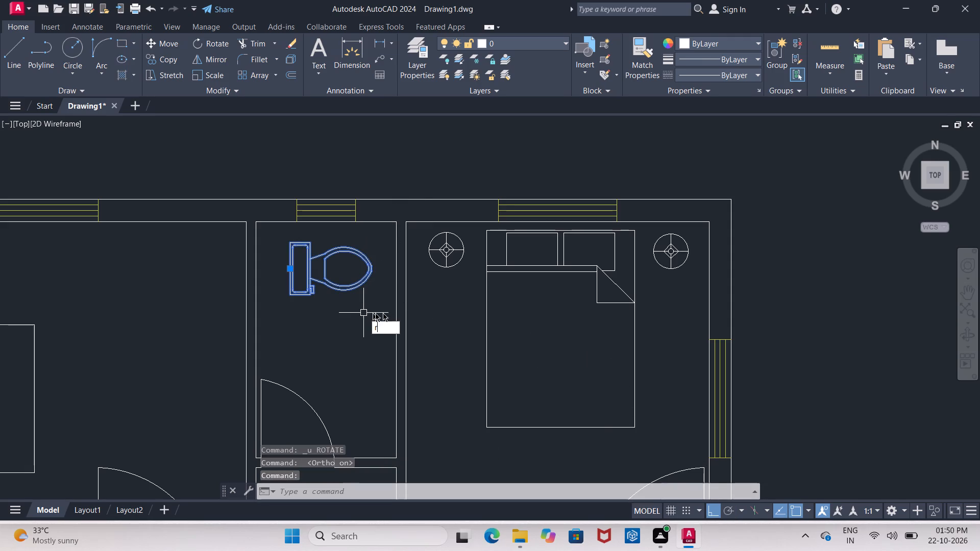
pyautogui.click(403, 377)
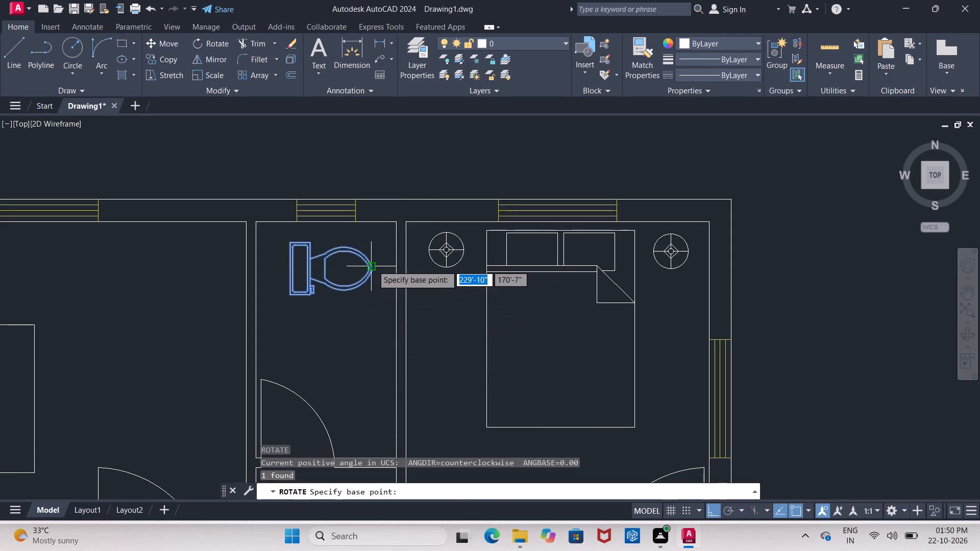
pyautogui.click(373, 265)
pyautogui.click(370, 341)
# Move the north bathroom's toilet by its tank's back midpoint to 2 1/2 in. south of the inner wall face, centred on the window.
pyautogui.click(363, 266)
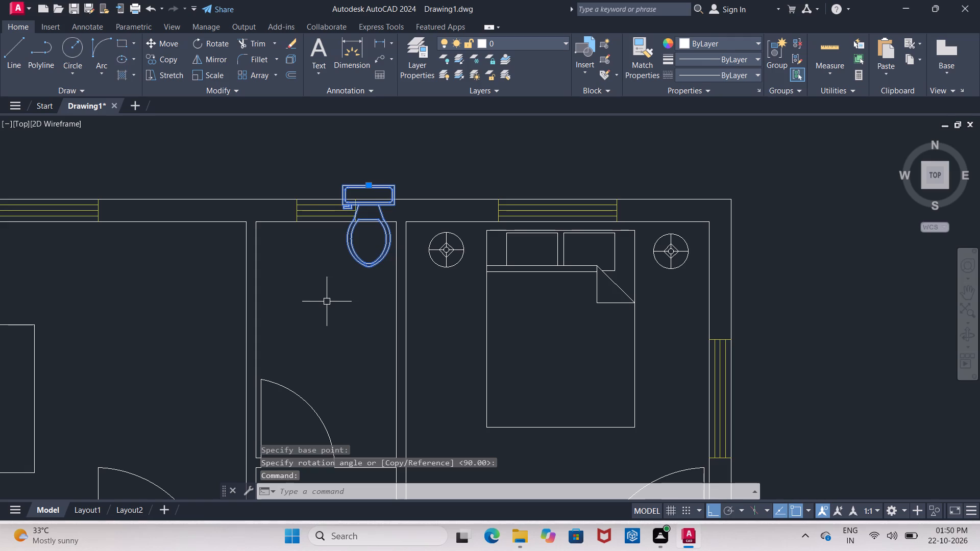
pyautogui.press('m')
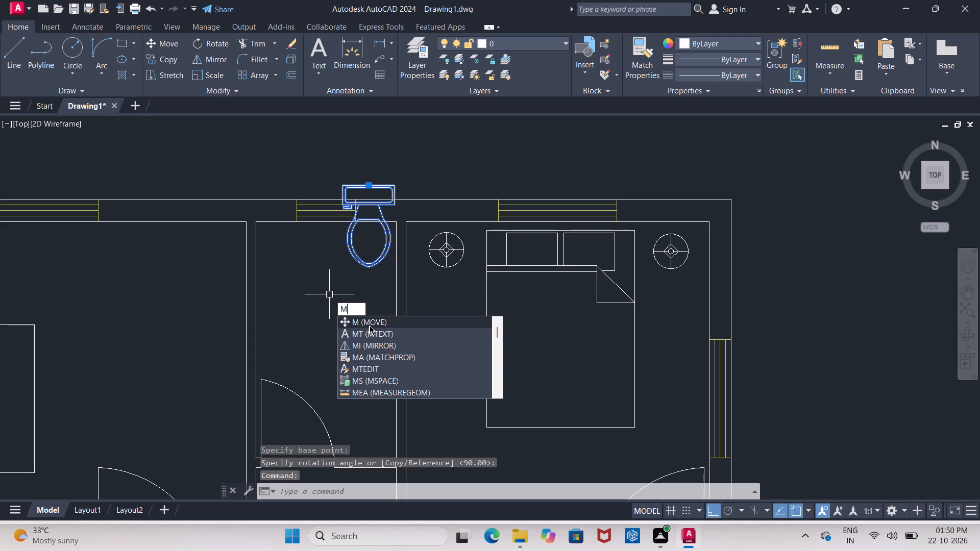
pyautogui.click(370, 325)
pyautogui.scroll(3, 370, 186)
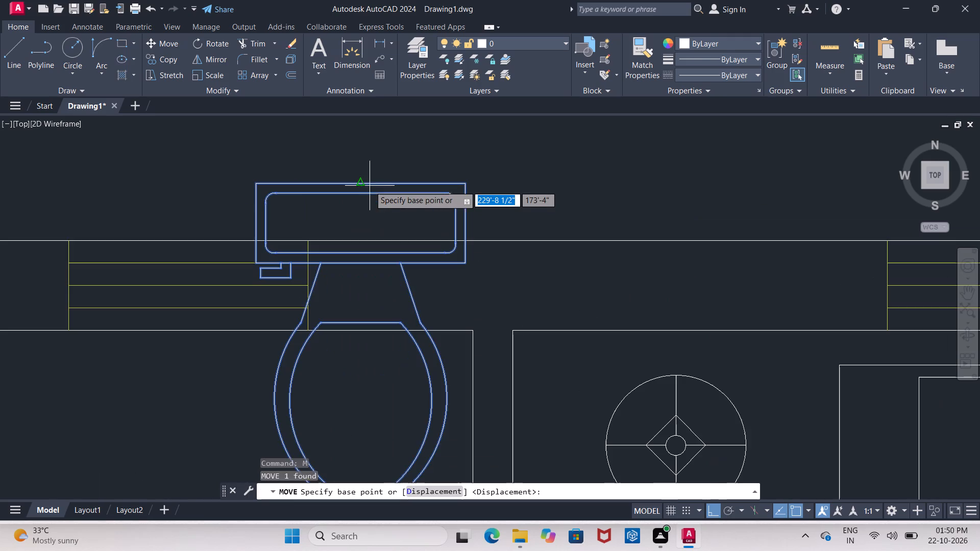
pyautogui.click(357, 180)
pyautogui.scroll(-3, 279, 310)
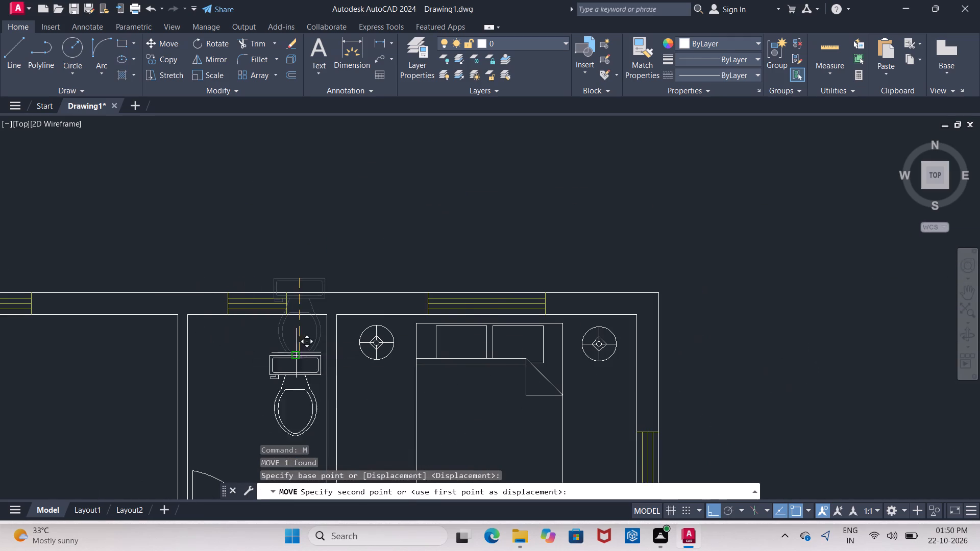
pyautogui.click(728, 512)
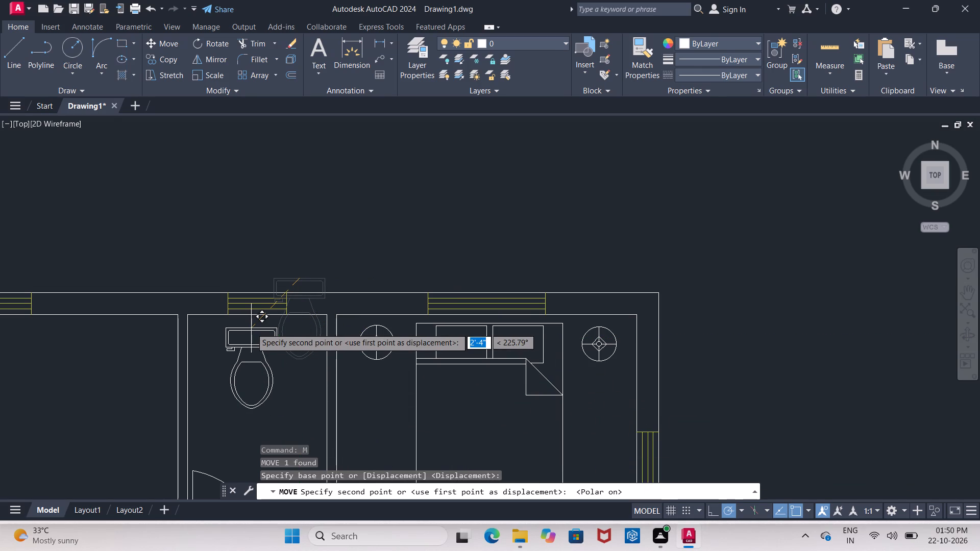
pyautogui.scroll(2, 216, 383)
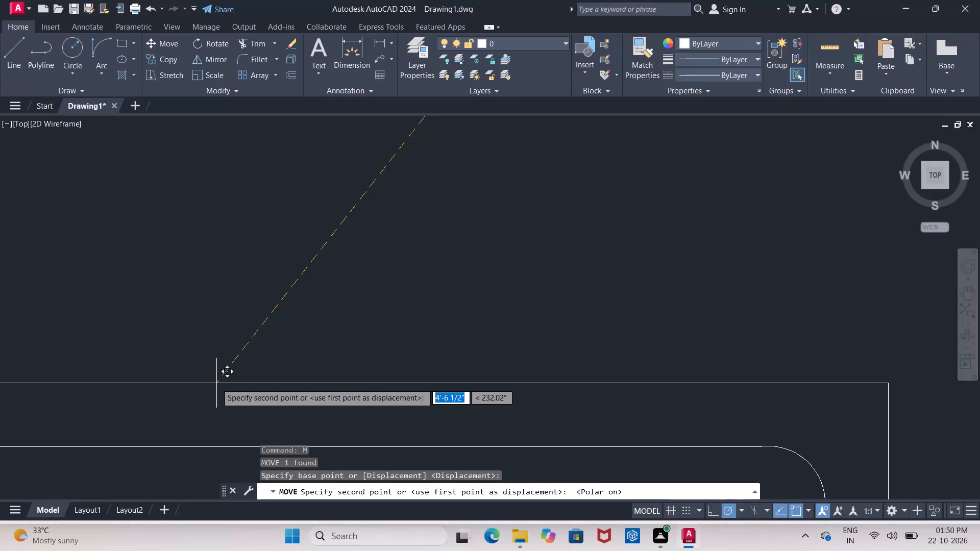
pyautogui.scroll(-1, 536, 366)
pyautogui.scroll(-2, 469, 312)
pyautogui.scroll(-4, 408, 302)
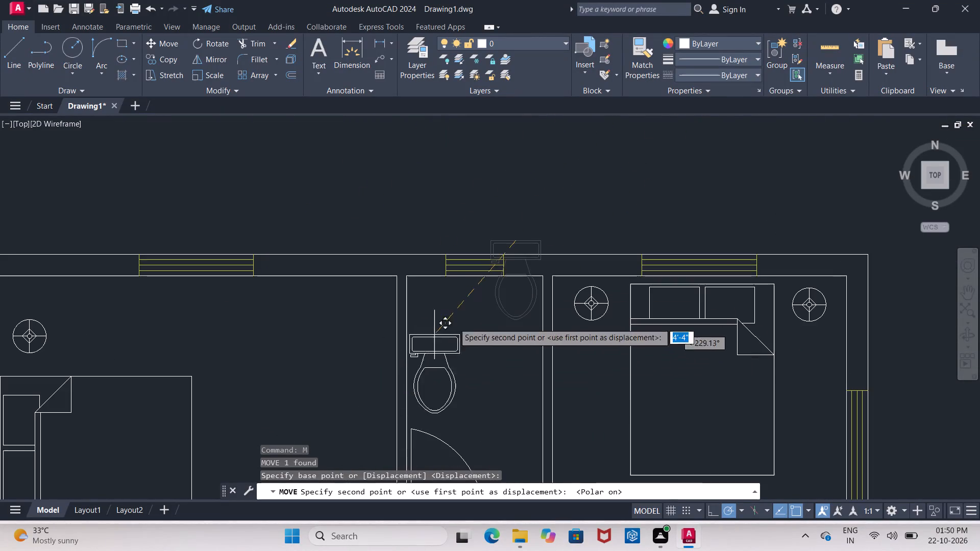
pyautogui.scroll(3, 472, 287)
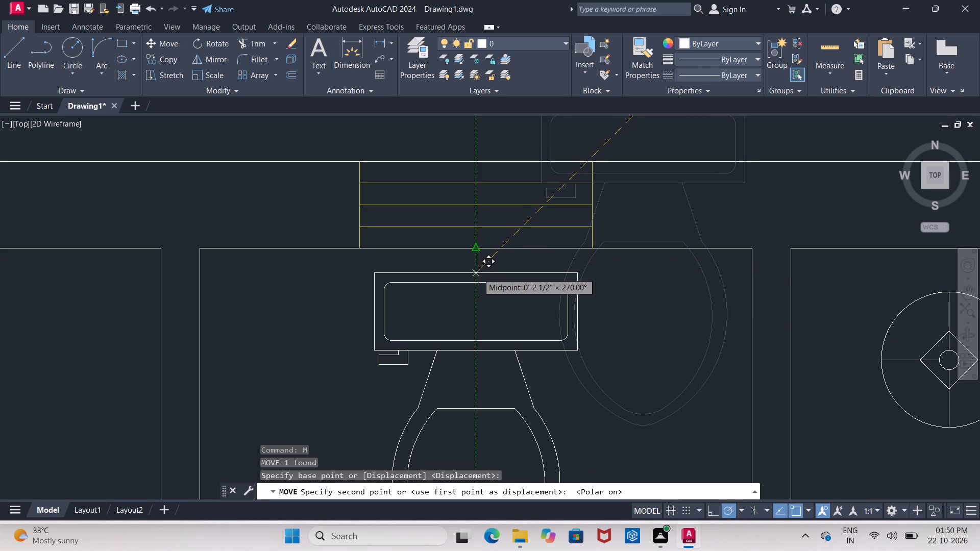
pyautogui.click(478, 270)
# Copy the top-view two-handle faucet from the blocks south of the plan into the west bathroom, south of the toilets.
pyautogui.scroll(-4, 425, 247)
pyautogui.scroll(-2, 425, 291)
pyautogui.scroll(-1, 339, 366)
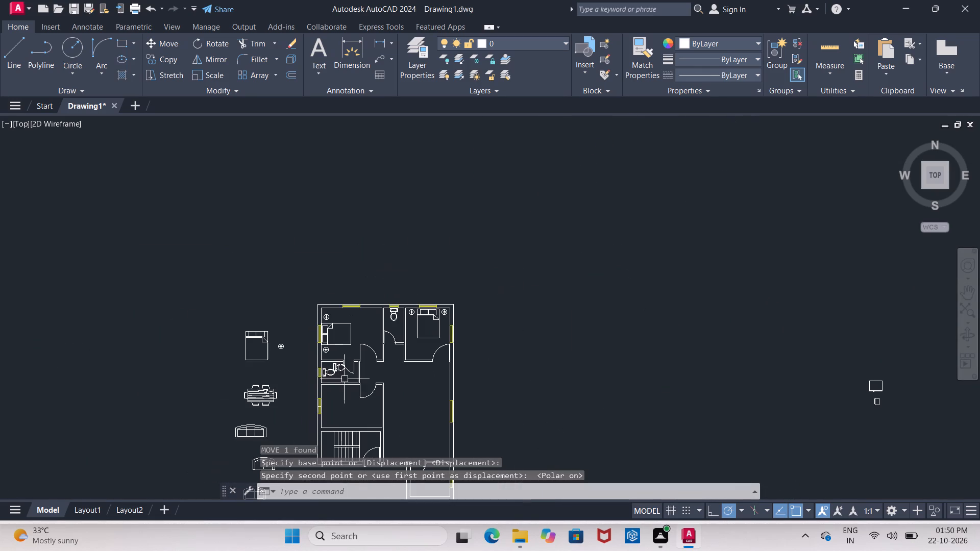
pyautogui.scroll(-2, 299, 258)
pyautogui.scroll(4, 317, 344)
pyautogui.scroll(-2, 291, 357)
pyautogui.scroll(2, 301, 393)
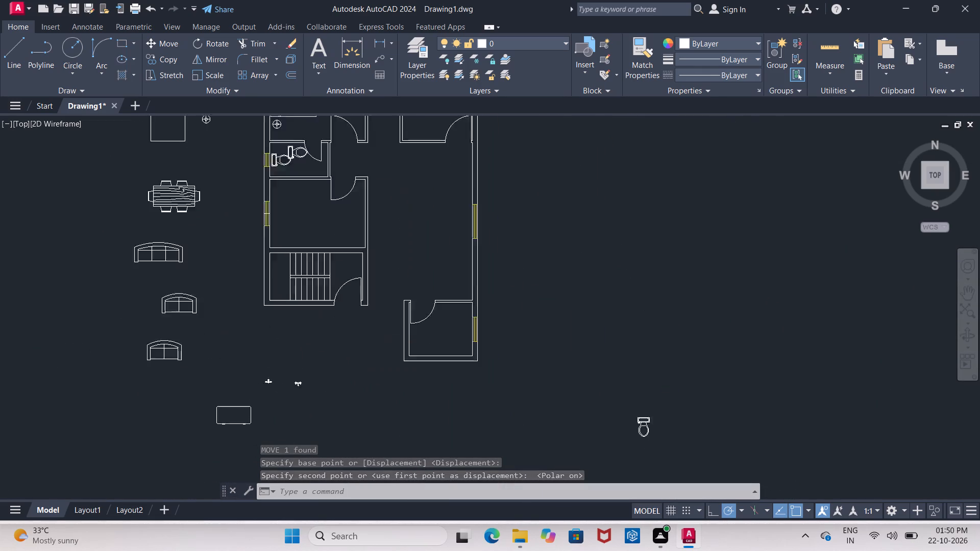
pyautogui.scroll(3, 301, 390)
pyautogui.scroll(-2, 267, 351)
pyautogui.scroll(3, 121, 347)
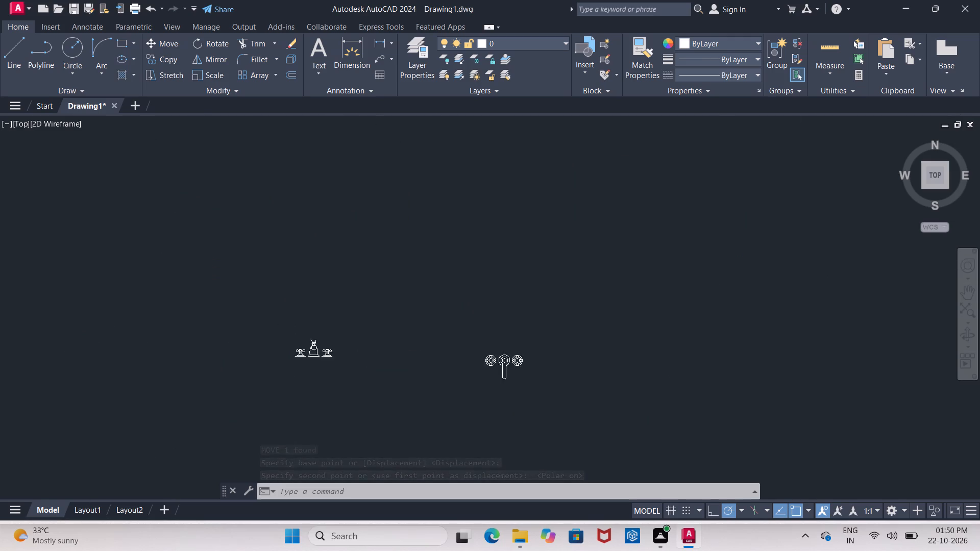
pyautogui.scroll(-1, 80, 340)
pyautogui.scroll(1, 291, 361)
pyautogui.click(569, 357)
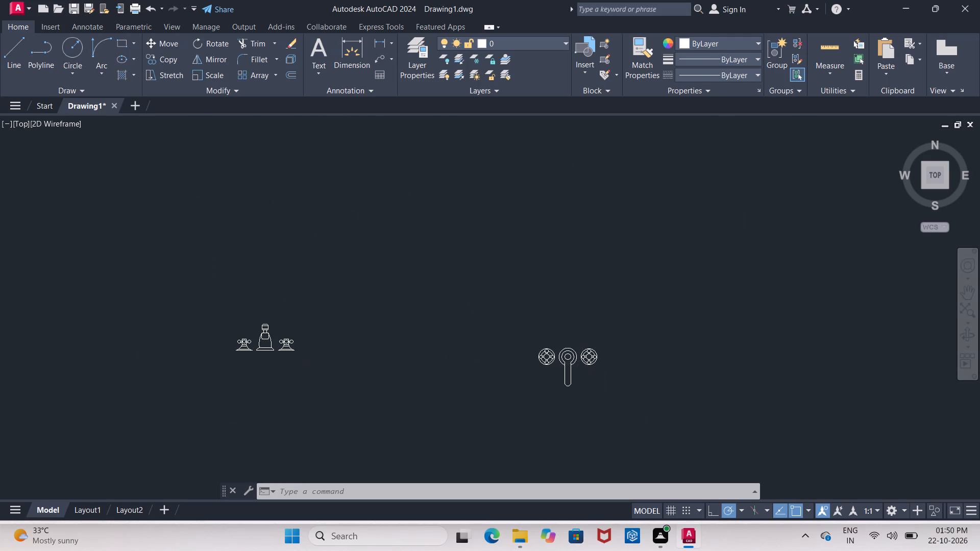
pyautogui.press('c')
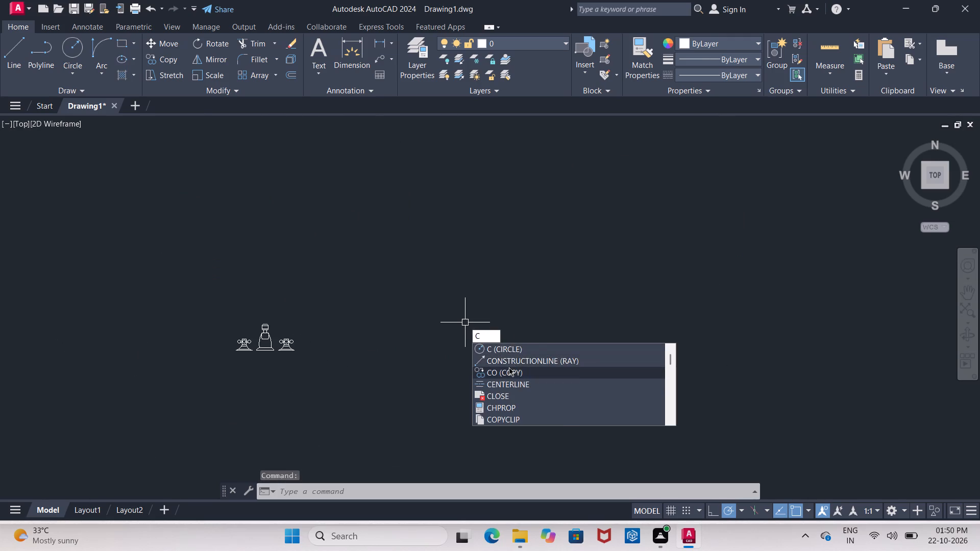
pyautogui.click(509, 368)
pyautogui.click(561, 346)
pyautogui.scroll(-6, 470, 362)
pyautogui.scroll(-2, 422, 315)
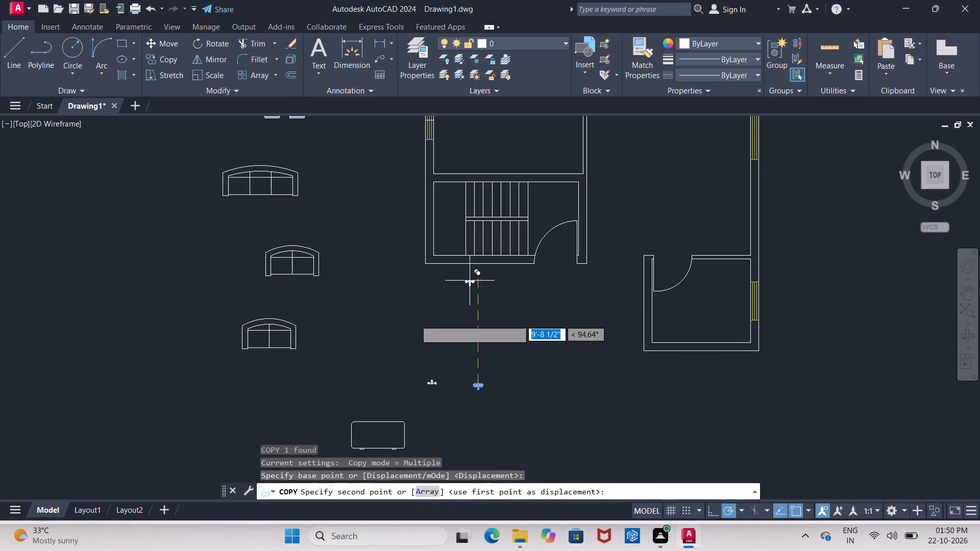
pyautogui.scroll(-1, 387, 336)
pyautogui.scroll(4, 412, 275)
pyautogui.scroll(2, 359, 198)
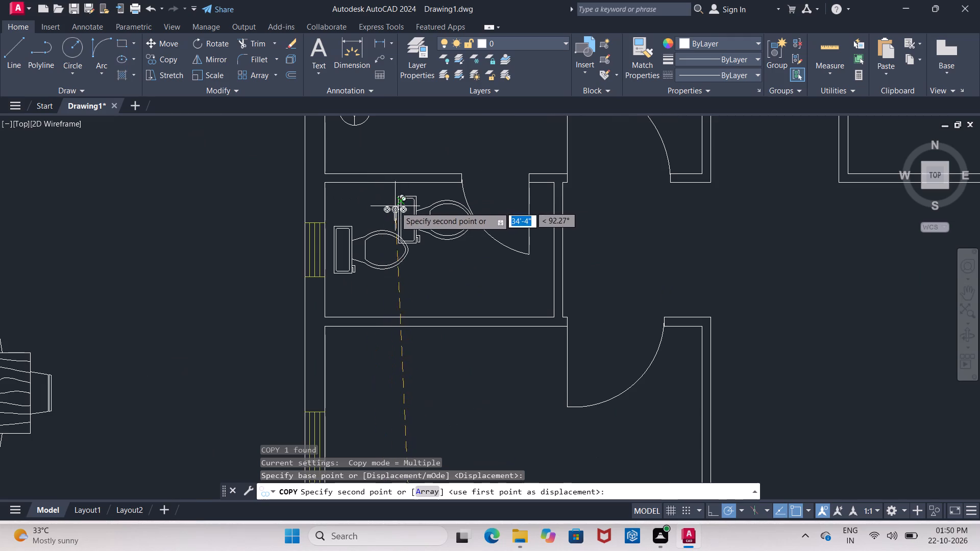
pyautogui.scroll(3, 381, 191)
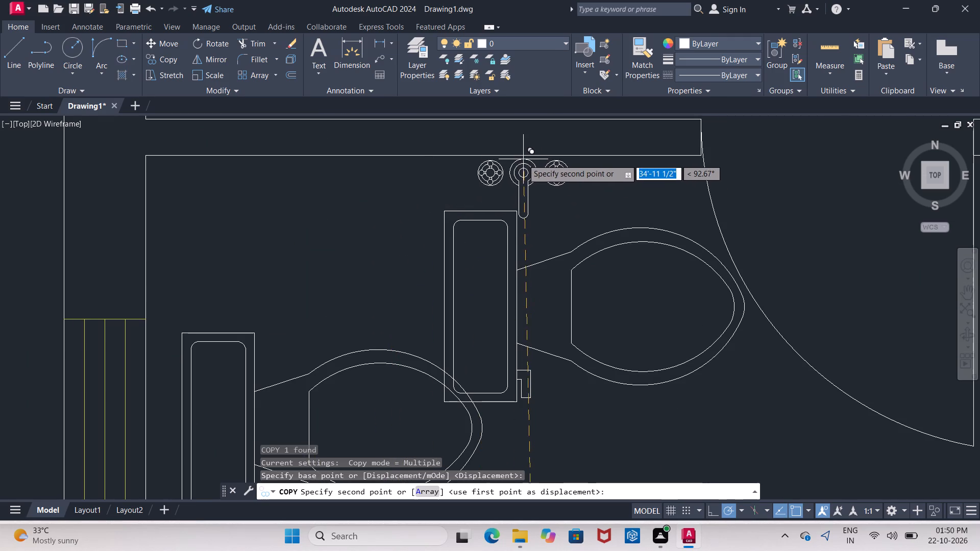
pyautogui.scroll(-1, 454, 197)
pyautogui.scroll(-3, 319, 235)
pyautogui.scroll(2, 355, 289)
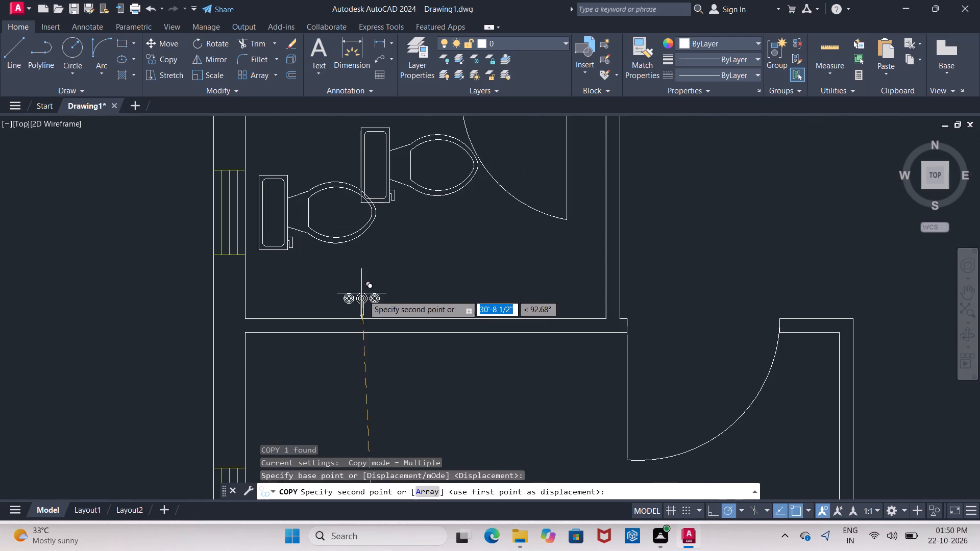
pyautogui.click(394, 277)
pyautogui.press('Escape')
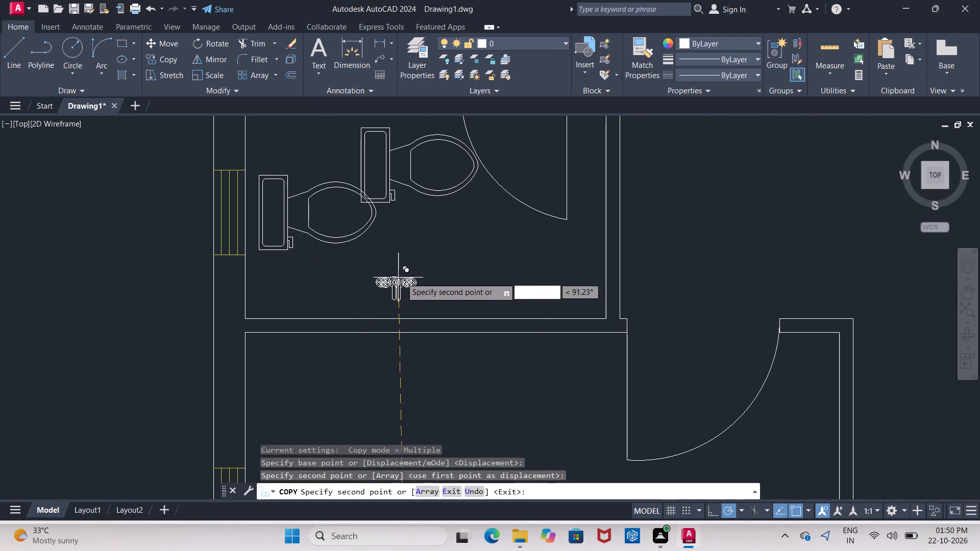
# Delete the extra toilet near the door in the west bathroom, keeping the one at the window.
pyautogui.scroll(-2, 350, 267)
pyautogui.click(379, 238)
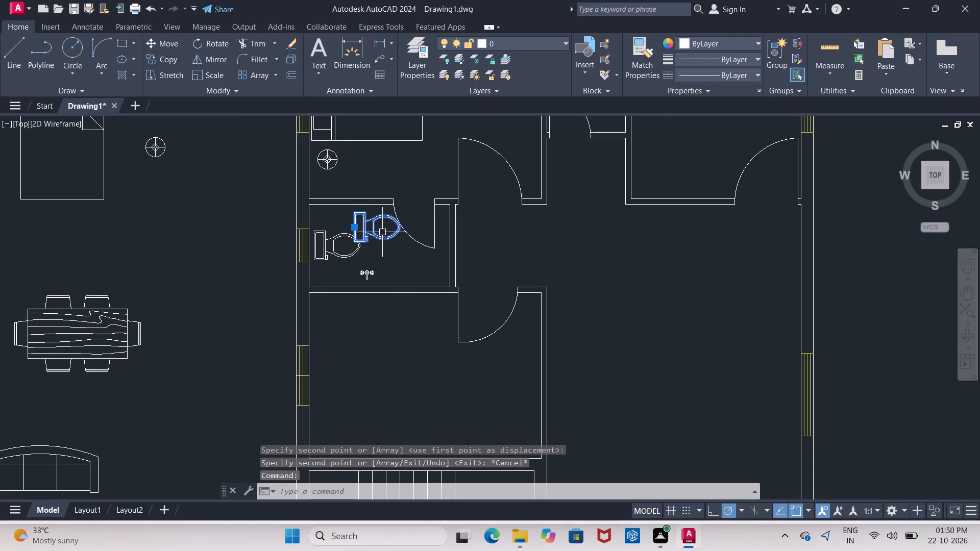
pyautogui.press('Delete')
# Rotate the west bathroom's faucet 180° about the outer edge of its east handle so the spout points north.
pyautogui.scroll(5, 353, 282)
pyautogui.click(356, 209)
pyautogui.click(552, 313)
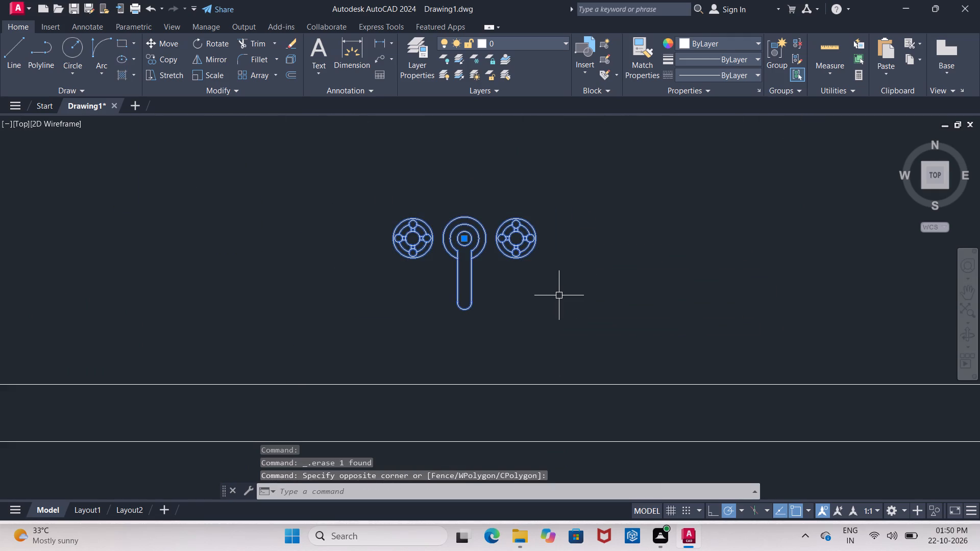
pyautogui.press('r')
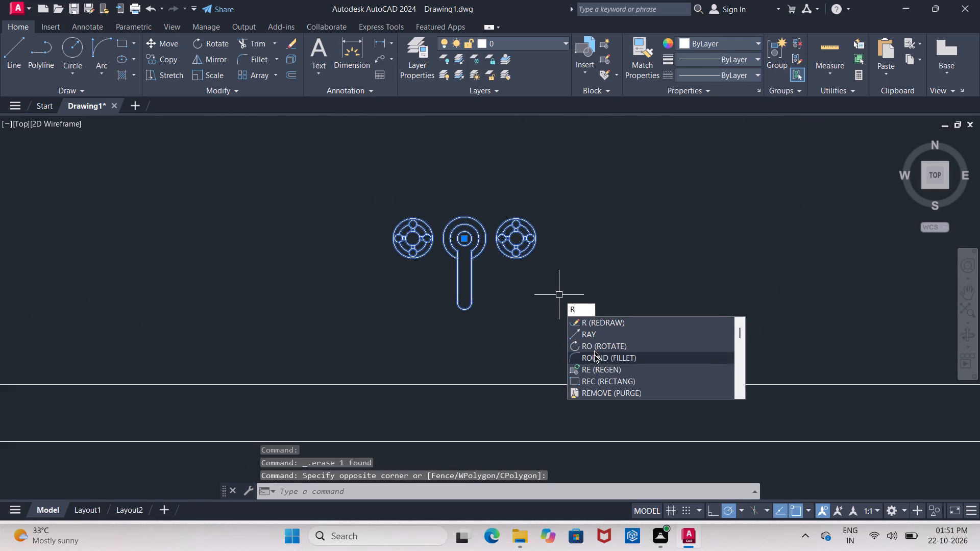
pyautogui.click(595, 349)
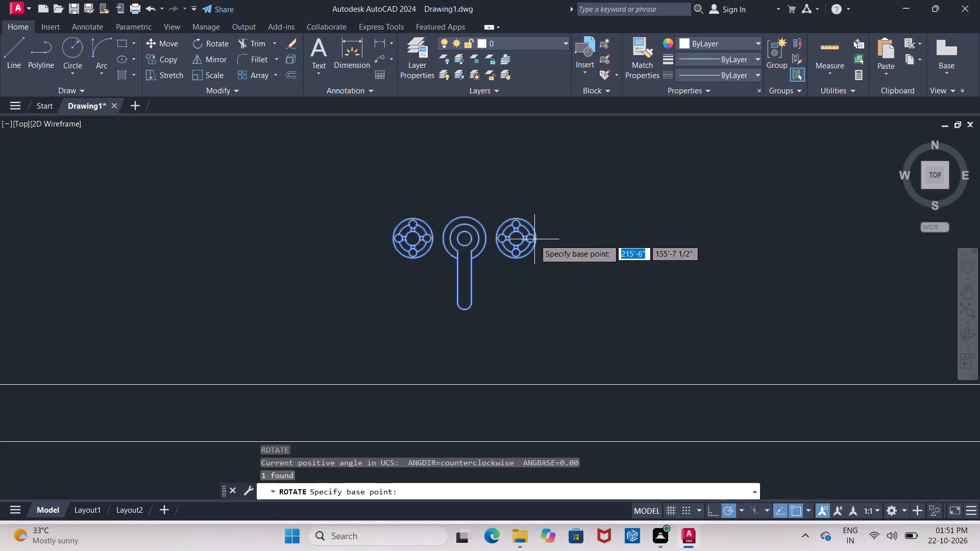
pyautogui.click(536, 237)
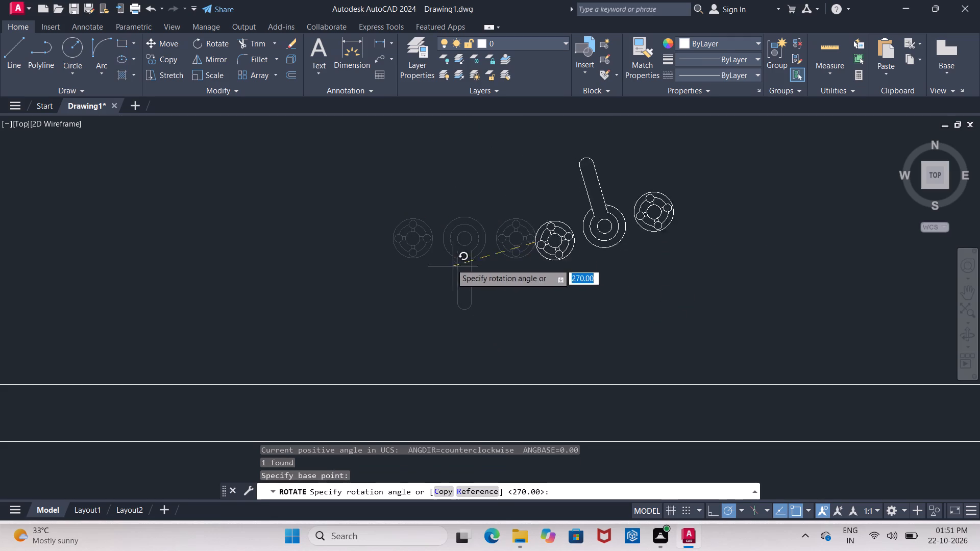
pyautogui.click(425, 244)
# Copy the rotated faucet by the south edge of its spout base straight south to the west bathroom's south wall.
pyautogui.scroll(-4, 351, 236)
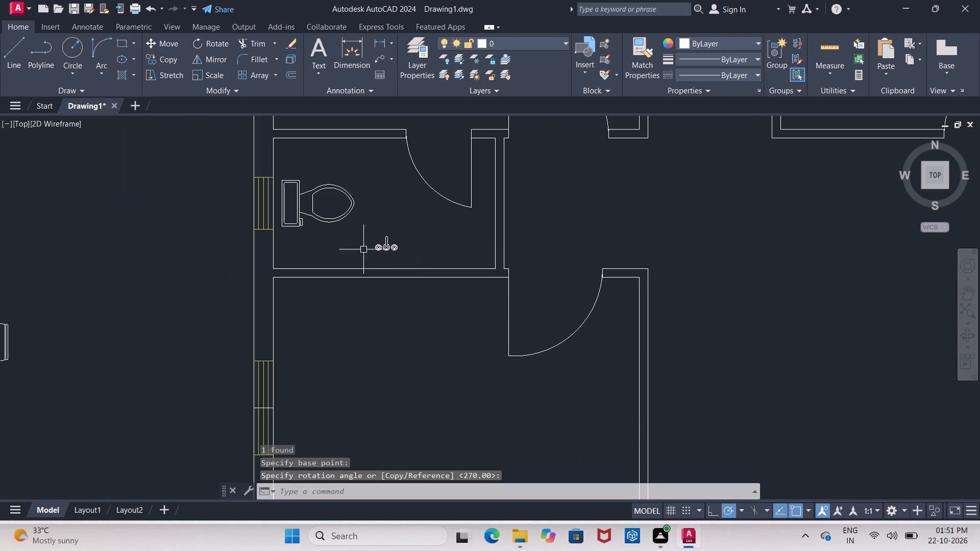
pyautogui.scroll(2, 363, 249)
pyautogui.moveTo(363, 203); pyautogui.dragTo(383, 200)
pyautogui.click(477, 271)
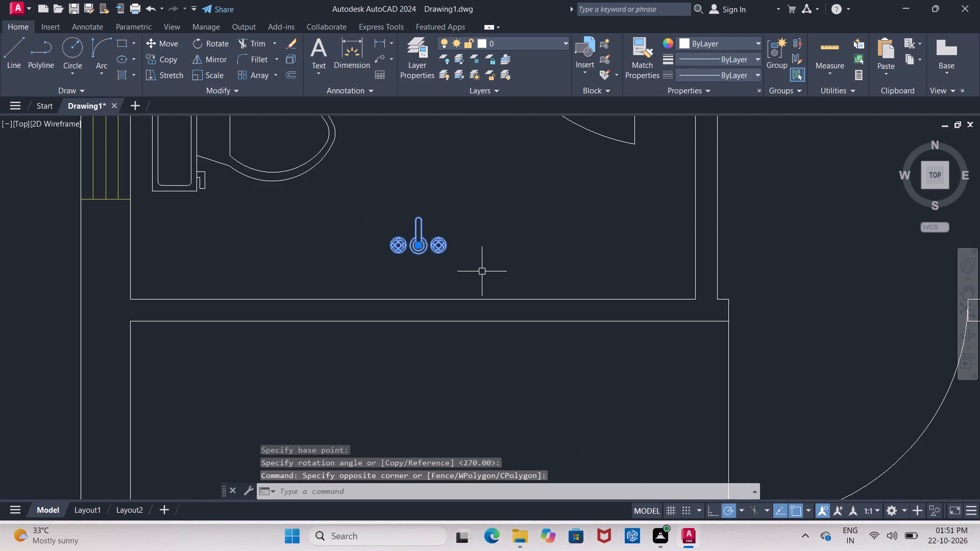
pyautogui.press('c')
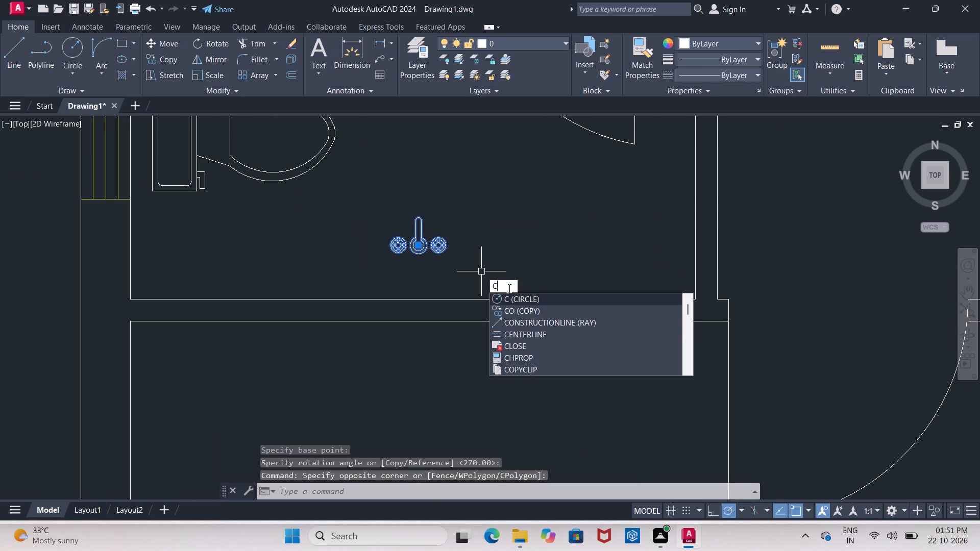
pyautogui.click(519, 310)
pyautogui.click(419, 256)
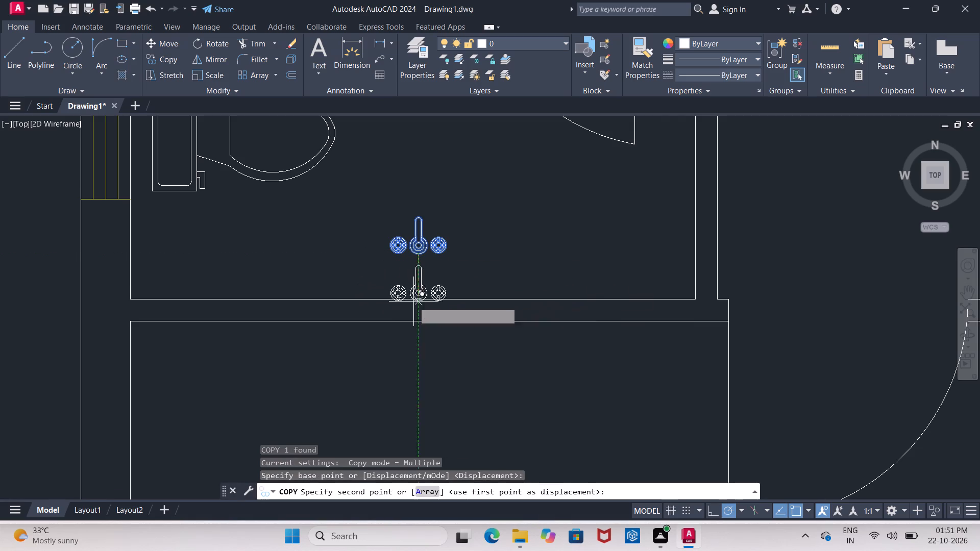
pyautogui.click(413, 302)
# Place another copy of the rotated faucet in the narrow north bathroom, southeast of its toilet.
pyautogui.scroll(-5, 322, 262)
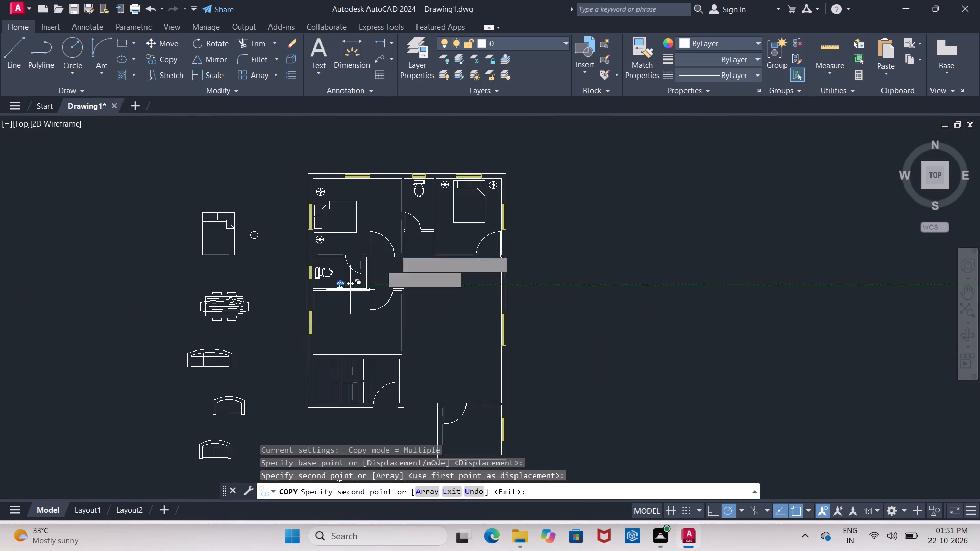
pyautogui.scroll(3, 435, 186)
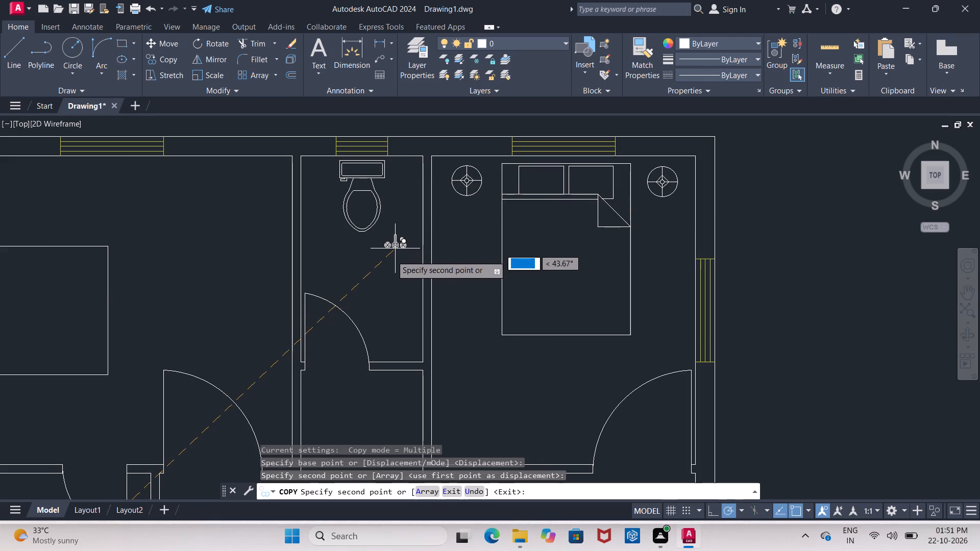
pyautogui.click(389, 275)
pyautogui.press('Escape')
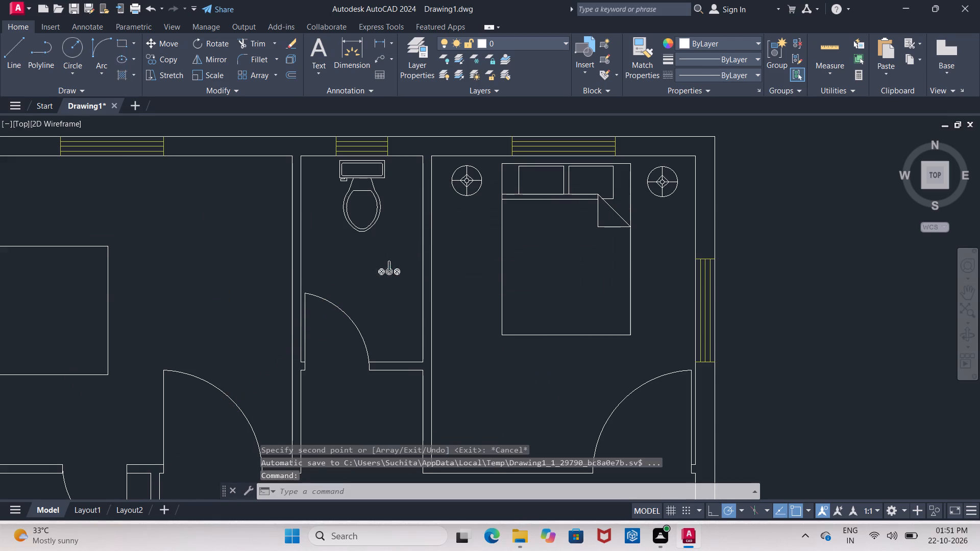
# Rotate the north bathroom's faucet 90° counterclockwise about the outer edge of its east handle so the spout points west.
pyautogui.click(381, 270)
pyautogui.press('r')
pyautogui.click(388, 316)
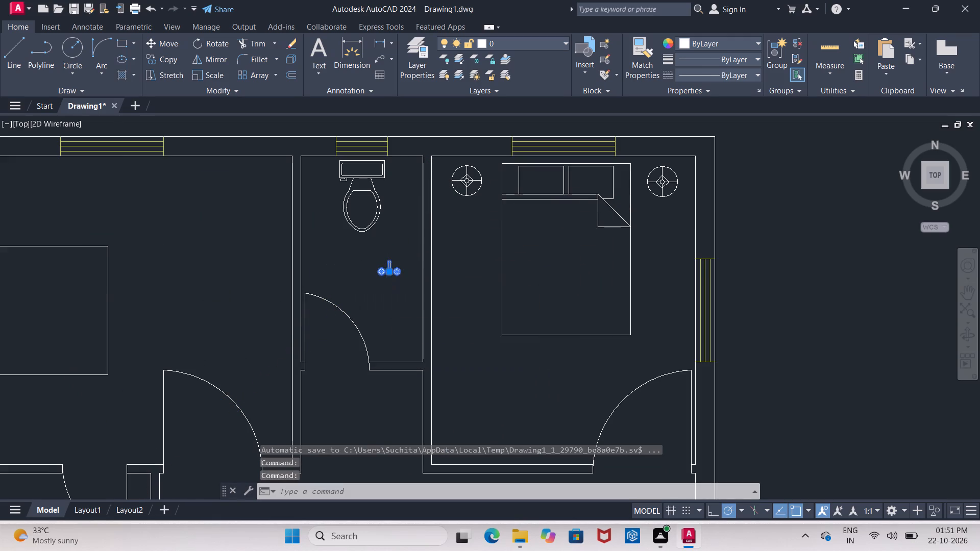
pyautogui.moveTo(398, 273); pyautogui.dragTo(399, 268)
pyautogui.click(398, 228)
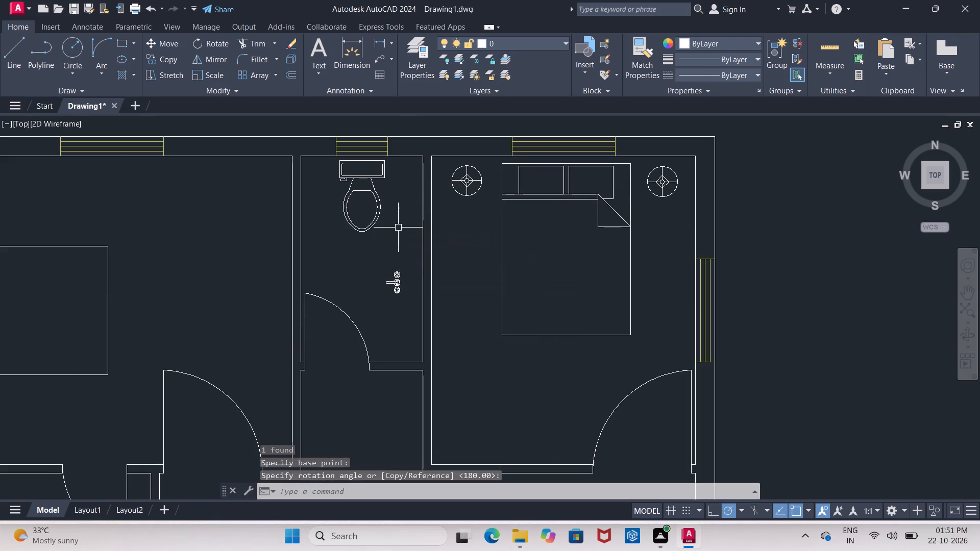
# Copy the north bathroom's rotated faucet northeast so its base sits against that bathroom's east wall.
pyautogui.click(396, 276)
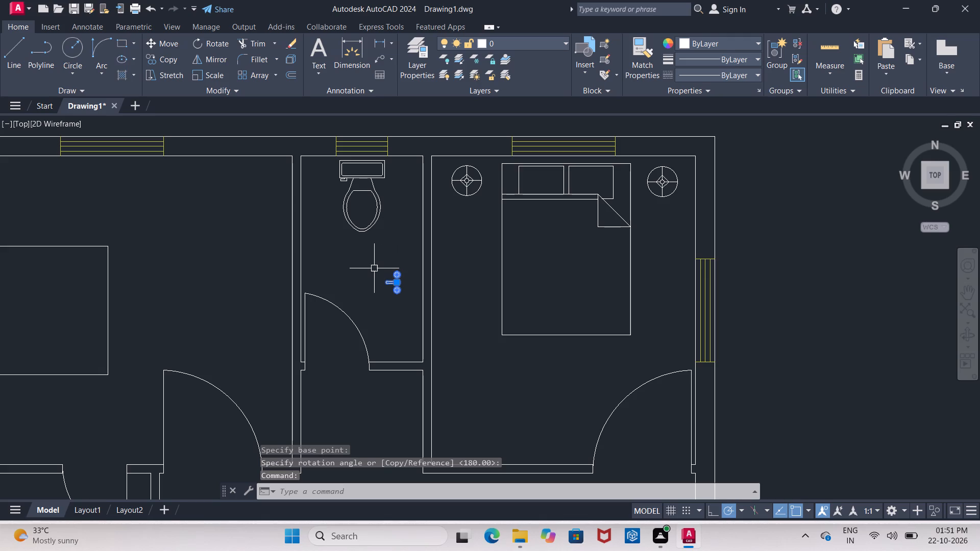
pyautogui.press('c')
pyautogui.click(410, 310)
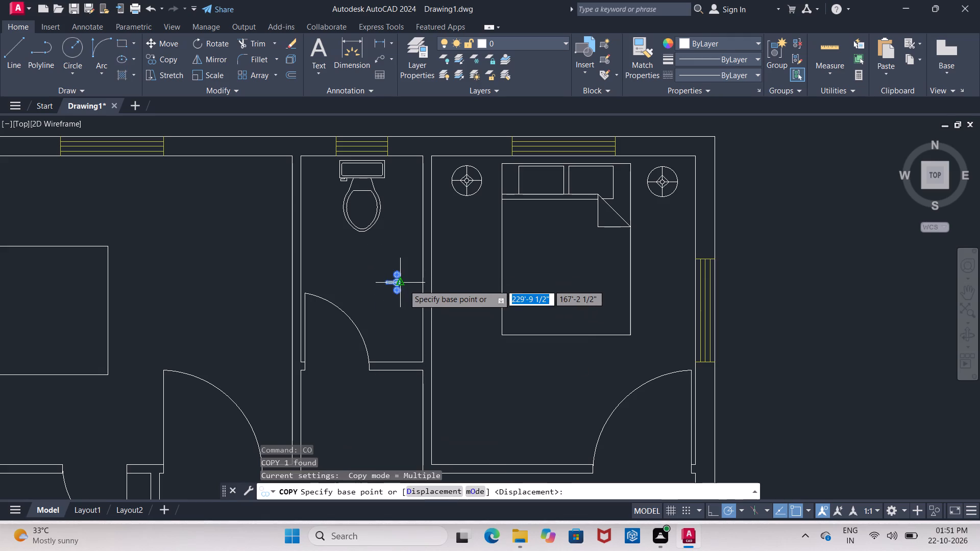
pyautogui.click(404, 285)
pyautogui.click(421, 259)
pyautogui.press('Escape')
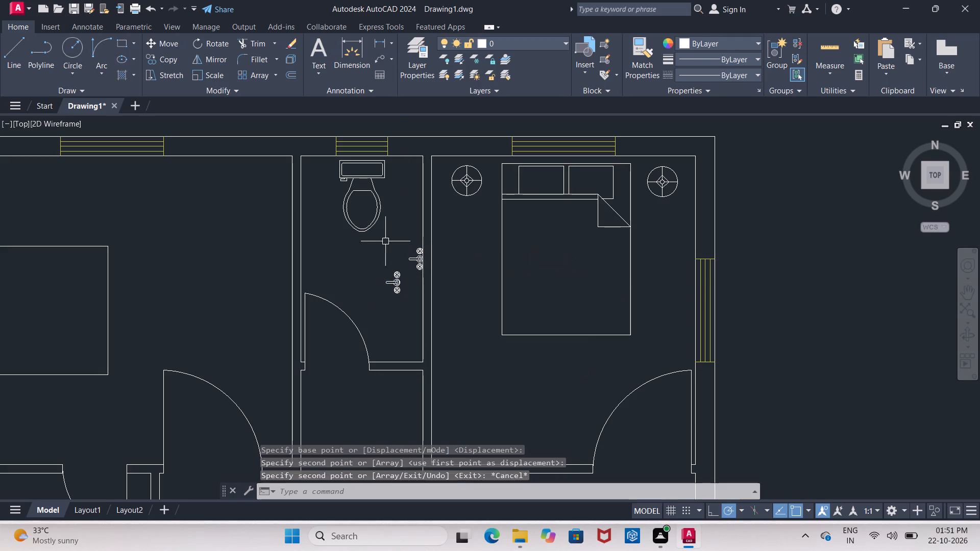
# Delete the original faucet left away from the wall in the north bathroom.
pyautogui.click(387, 283)
pyautogui.press('Delete')
# Delete the west bathroom's extra faucet, keeping the one set against the south wall.
pyautogui.scroll(-3, 395, 246)
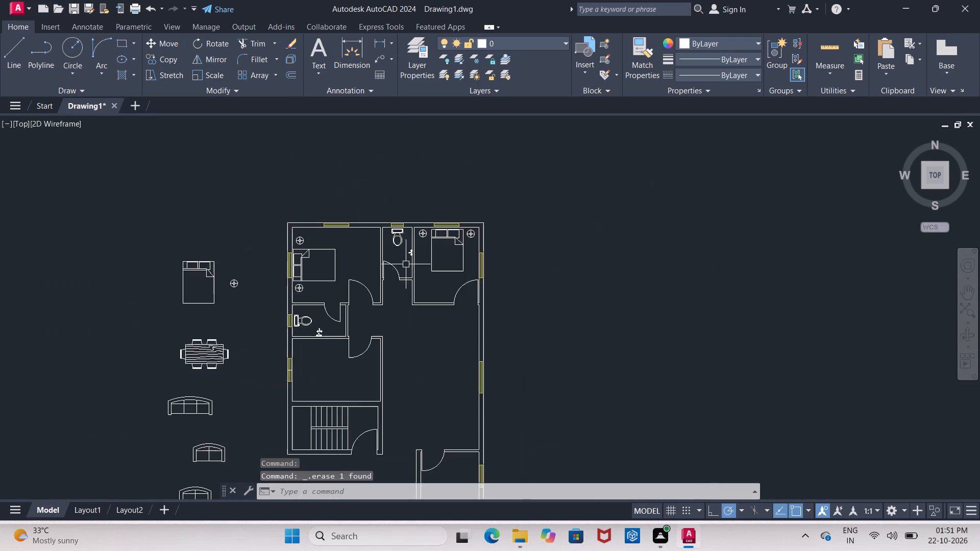
pyautogui.scroll(4, 314, 361)
pyautogui.click(322, 235)
pyautogui.click(335, 218)
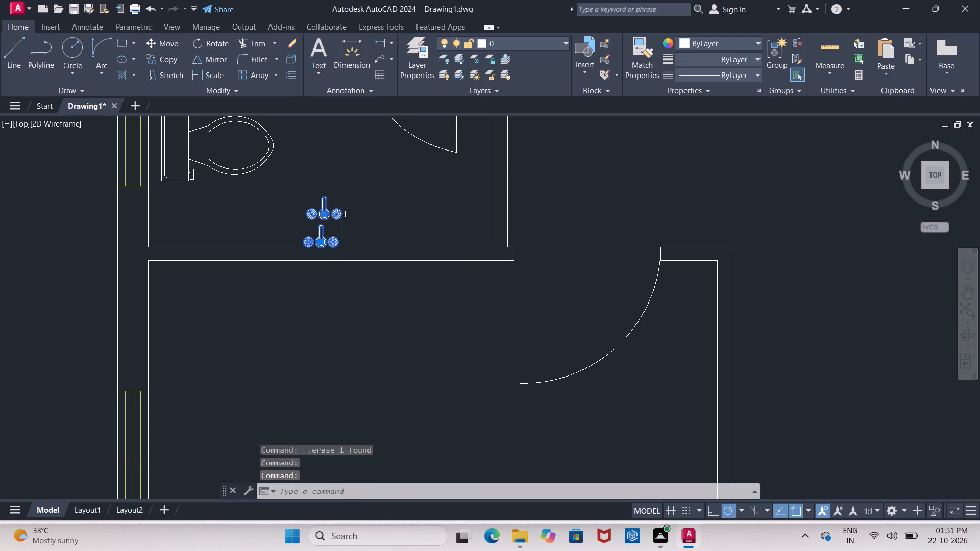
pyautogui.click(324, 235)
pyautogui.press('Escape')
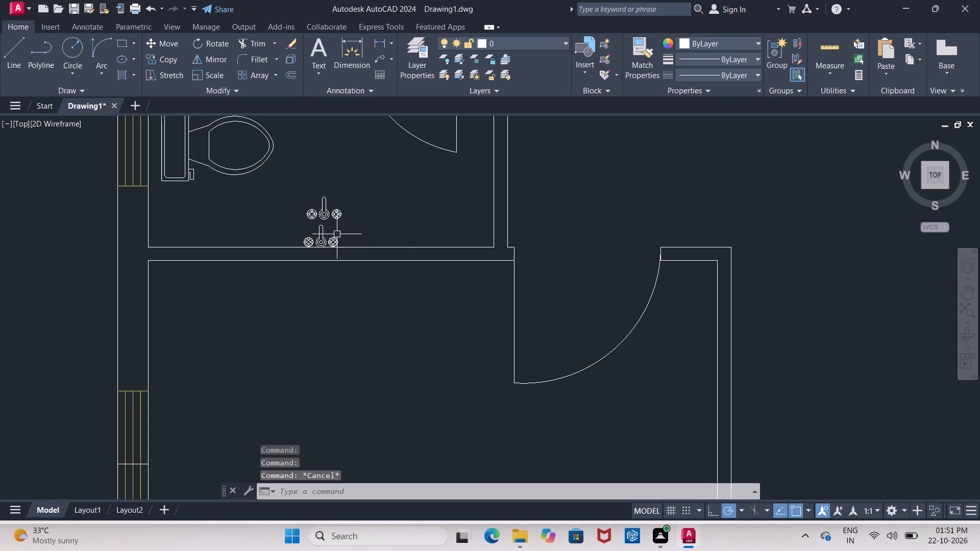
pyautogui.click(340, 220)
pyautogui.press('Delete')
# Move the three-seat sofa from the gathered blocks into the living hall, west of the east wall's middle window.
pyautogui.scroll(-3, 295, 185)
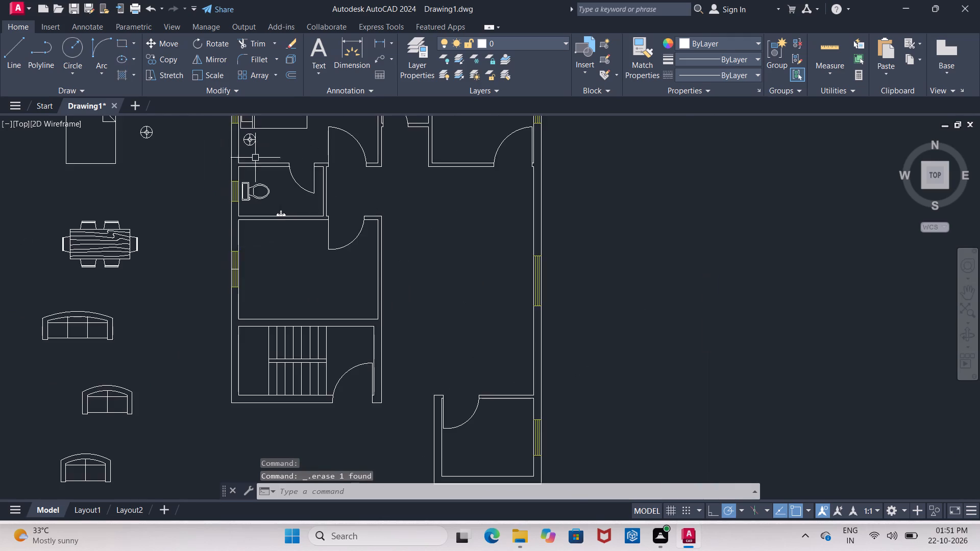
pyautogui.scroll(3, 255, 158)
pyautogui.scroll(-5, 228, 187)
pyautogui.scroll(2, 259, 252)
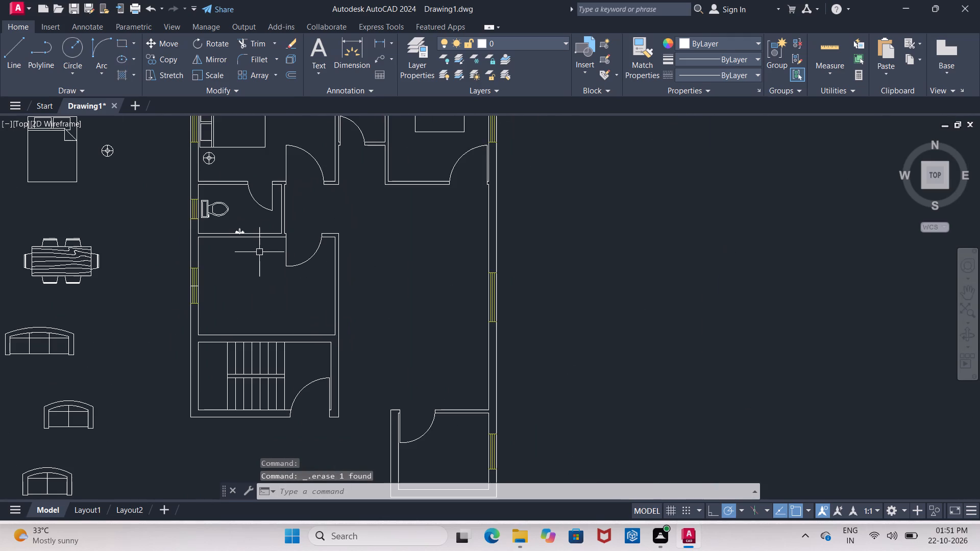
pyautogui.scroll(3, 233, 198)
pyautogui.scroll(-5, 237, 188)
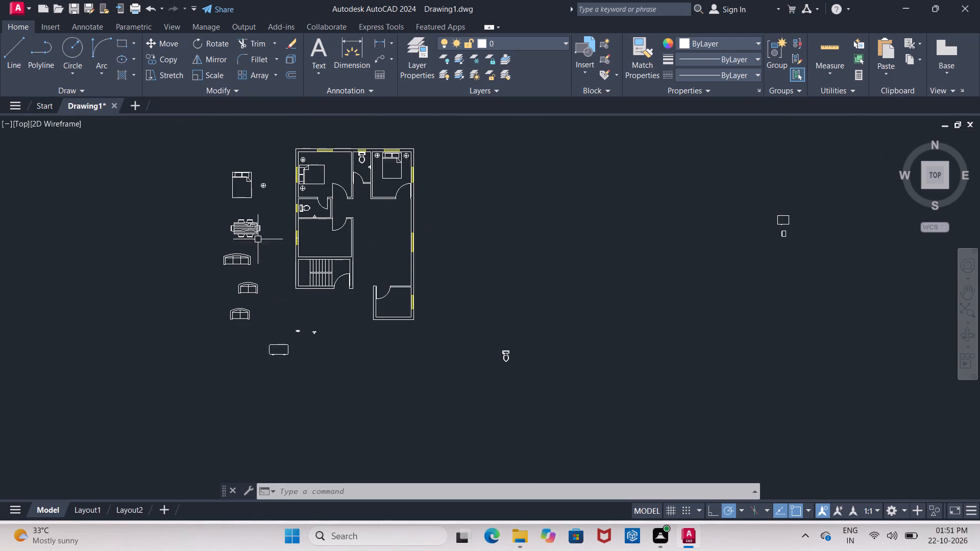
pyautogui.click(230, 255)
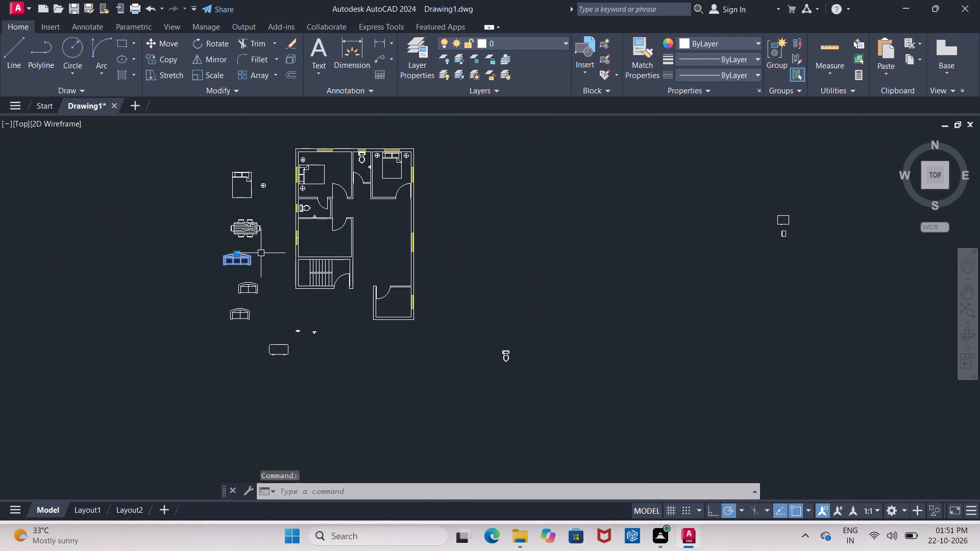
pyautogui.press('m')
pyautogui.click(305, 289)
pyautogui.click(233, 261)
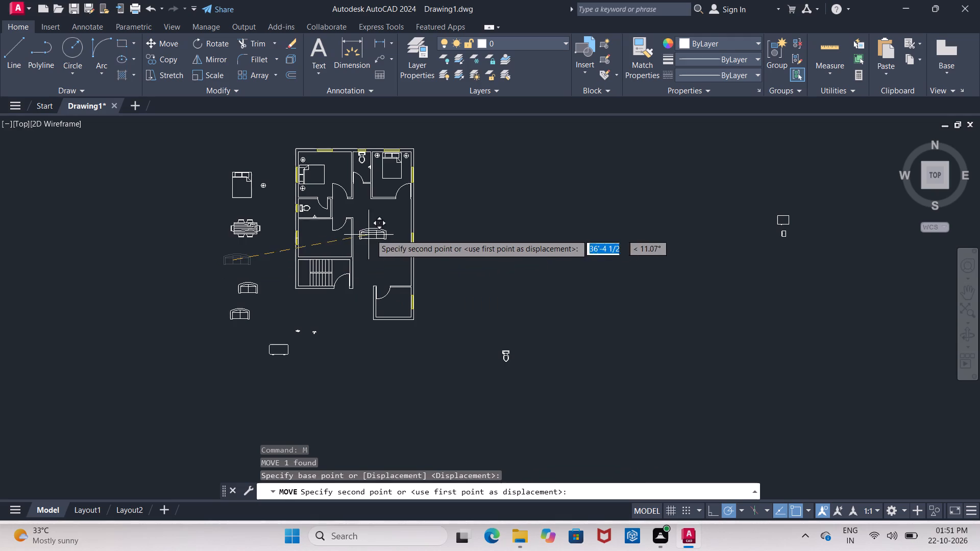
pyautogui.click(381, 230)
# Move the upper two-seat sofa from the gathered blocks into the living hall, just south of the three-seat sofa.
pyautogui.click(249, 288)
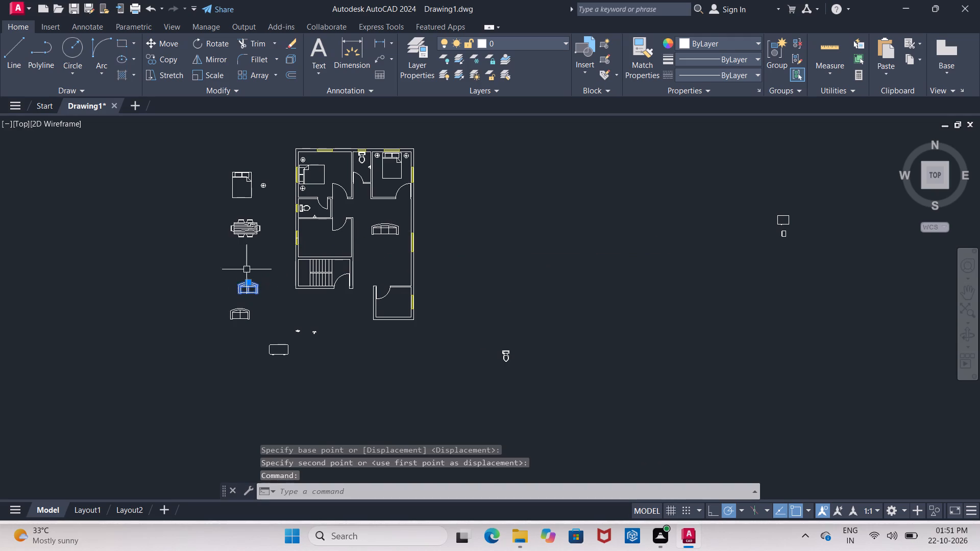
pyautogui.press('m')
pyautogui.click(281, 290)
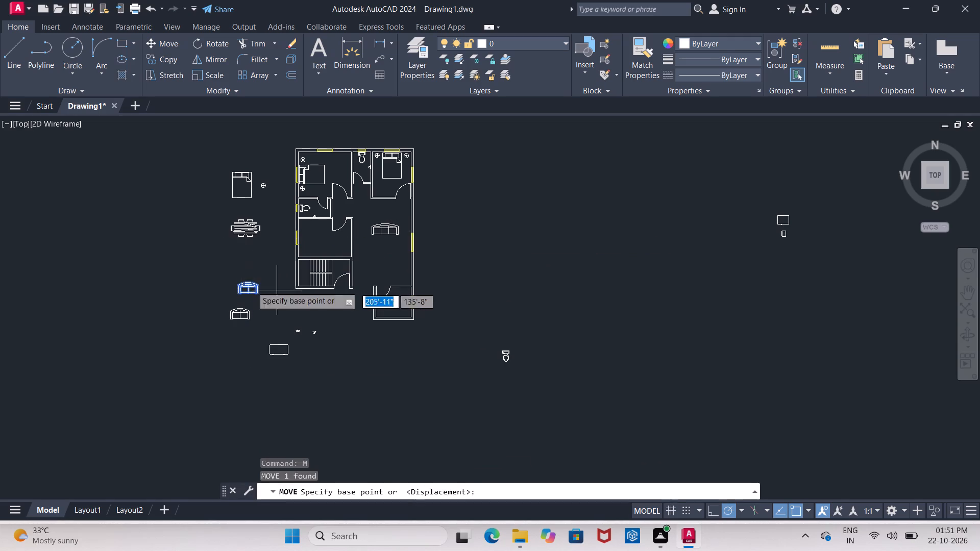
pyautogui.click(244, 285)
pyautogui.click(372, 250)
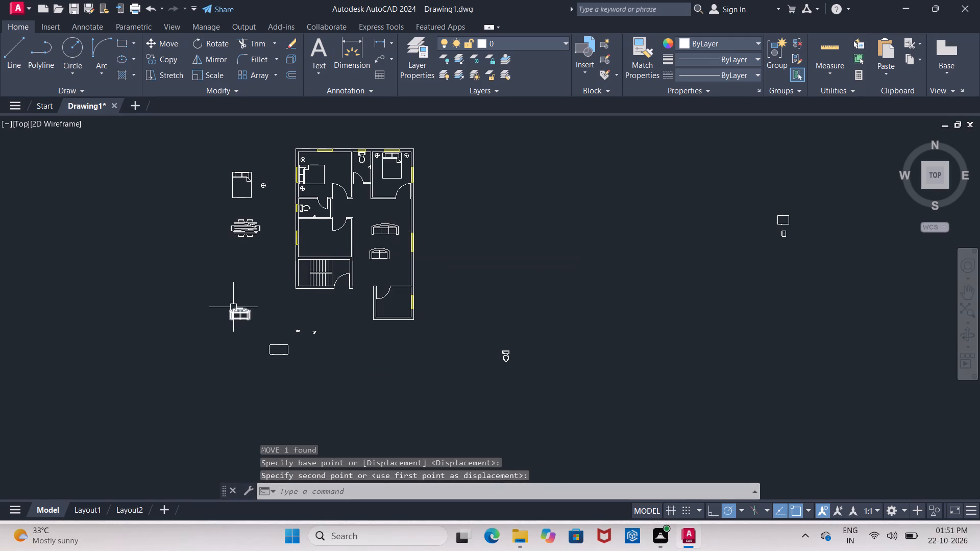
# Move the remaining two-seat sofa into the living hall, just north of the small southeast room.
pyautogui.click(233, 308)
pyautogui.press('m')
pyautogui.click(263, 309)
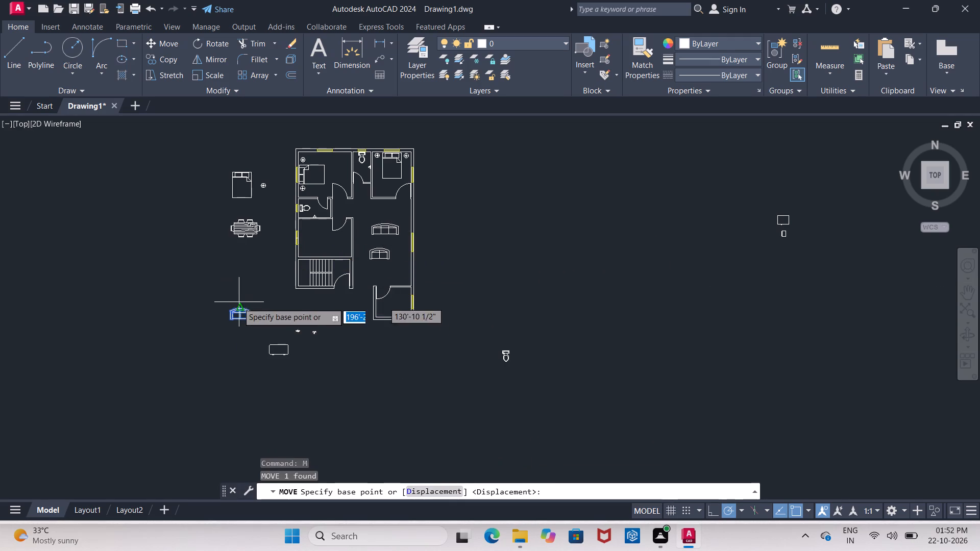
pyautogui.click(240, 309)
pyautogui.click(388, 269)
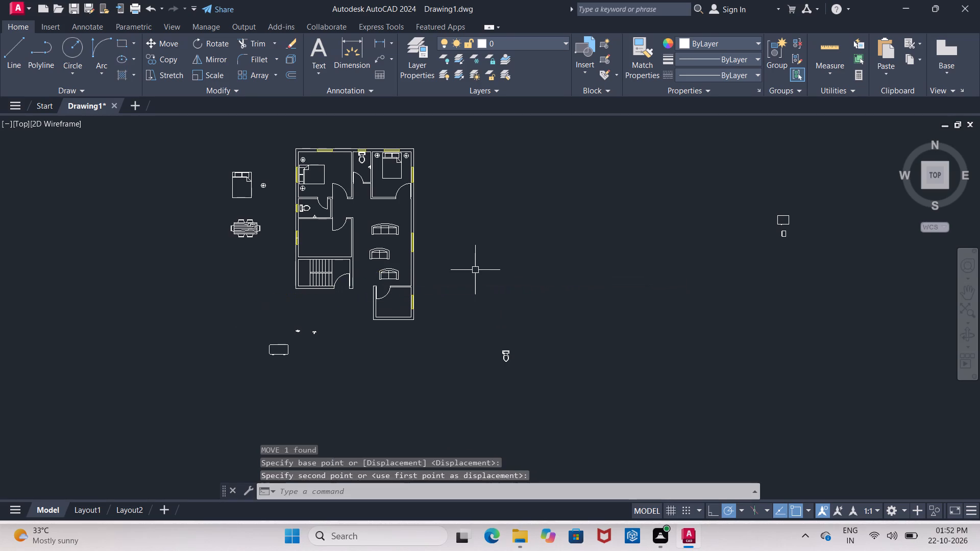
pyautogui.press('Escape')
# Rotate the three-seat sofa 90° clockwise about its east arm's front corner so its back faces the east wall.
pyautogui.scroll(3, 410, 252)
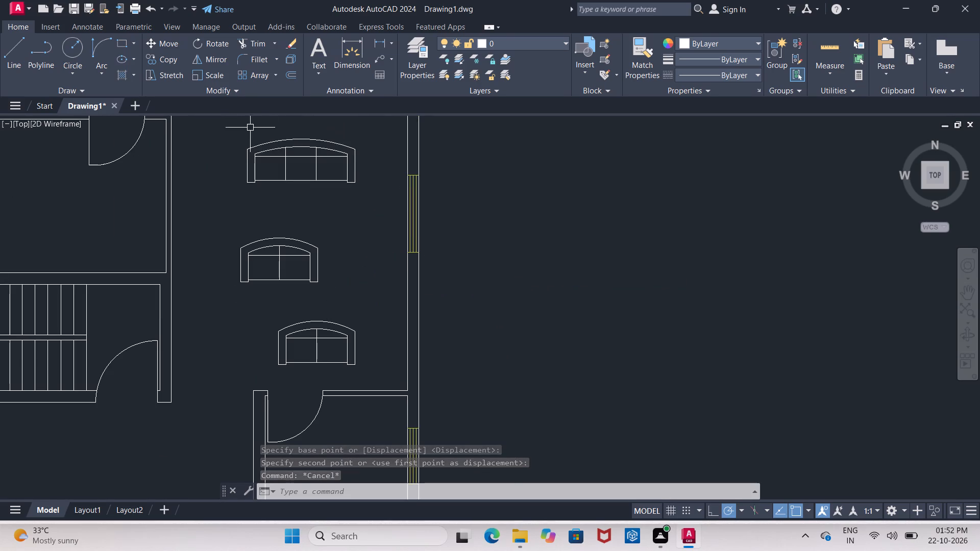
pyautogui.moveTo(227, 132); pyautogui.dragTo(320, 144)
pyautogui.click(382, 221)
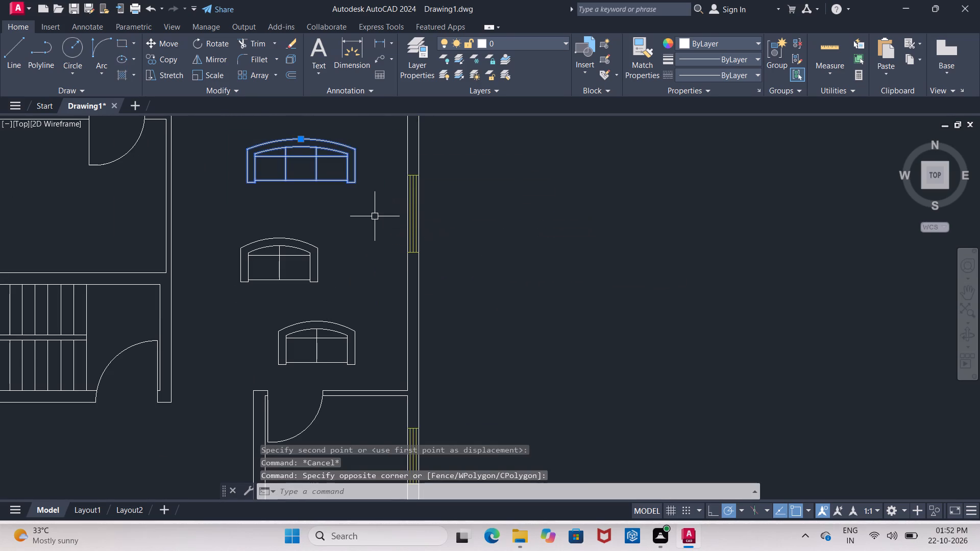
pyautogui.press('r')
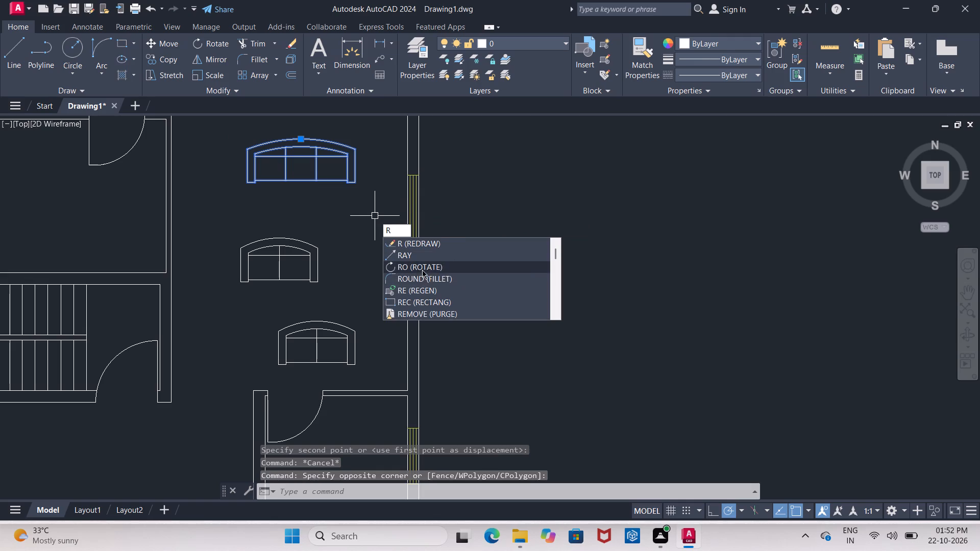
pyautogui.click(424, 270)
pyautogui.click(355, 186)
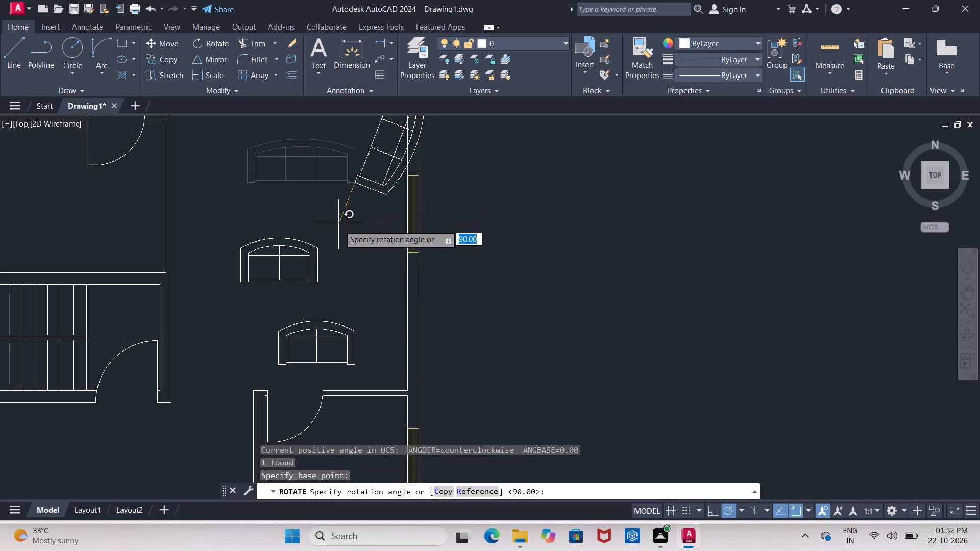
pyautogui.click(356, 218)
# Move the three-seat sofa about 5'-5" straight south to centre it along the east wall's middle window.
pyautogui.click(365, 184)
pyautogui.scroll(-1, 310, 218)
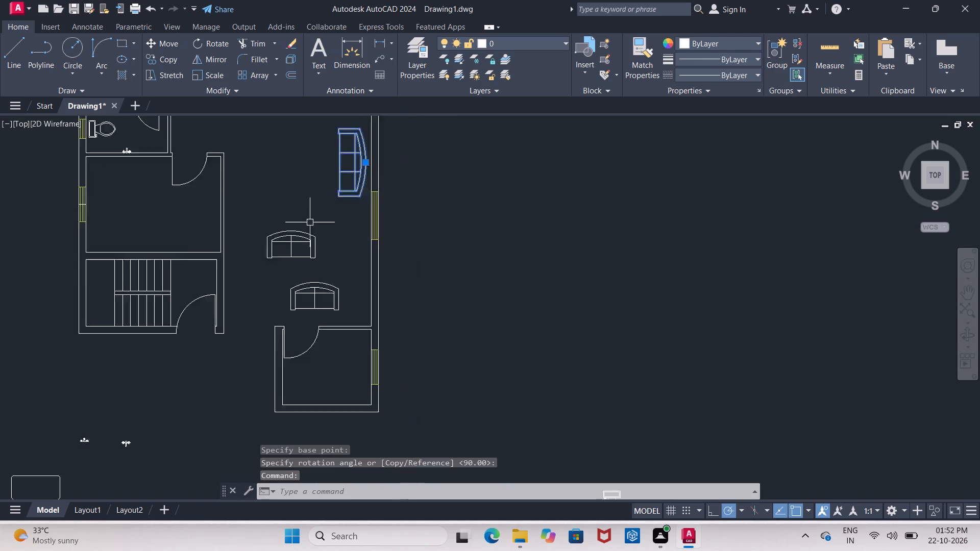
pyautogui.scroll(-1, 309, 229)
pyautogui.scroll(1, 330, 178)
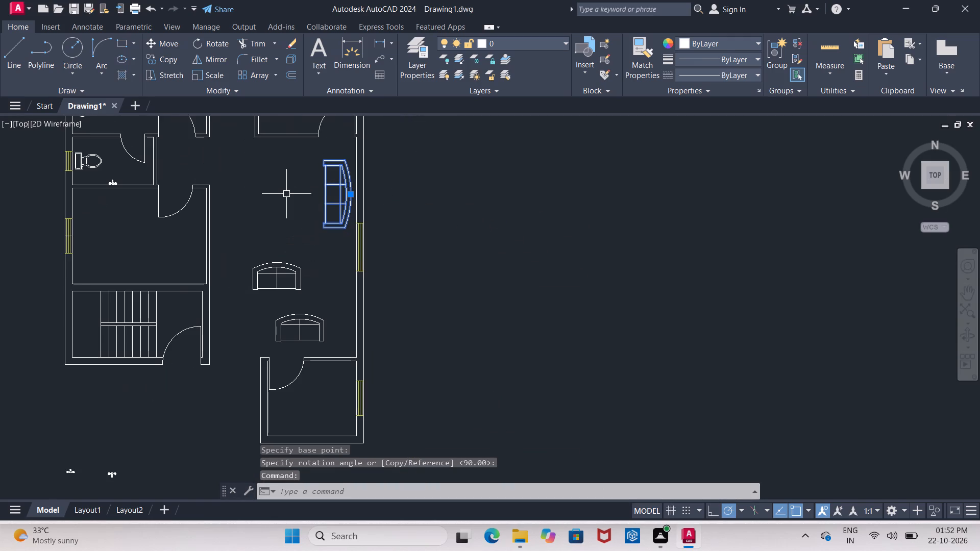
pyautogui.press('m')
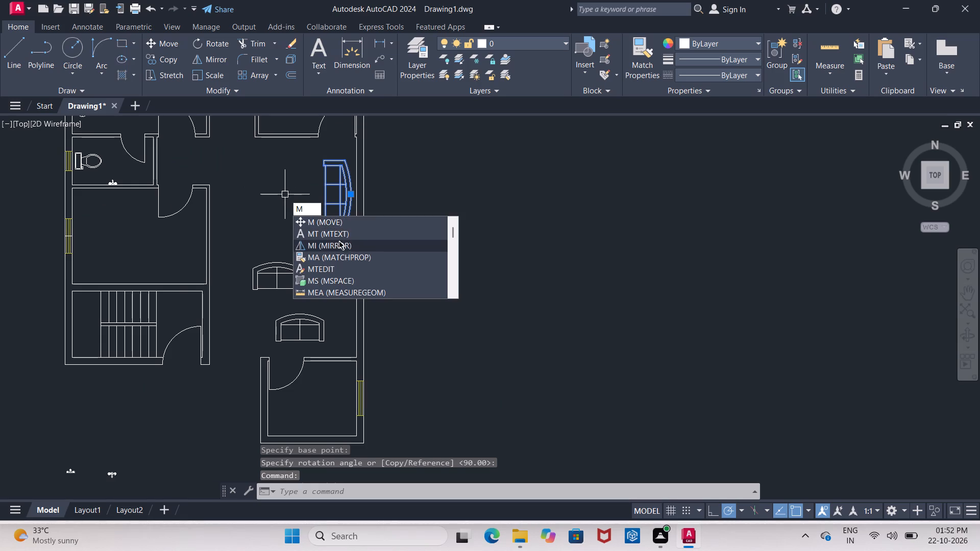
pyautogui.click(331, 221)
pyautogui.click(351, 193)
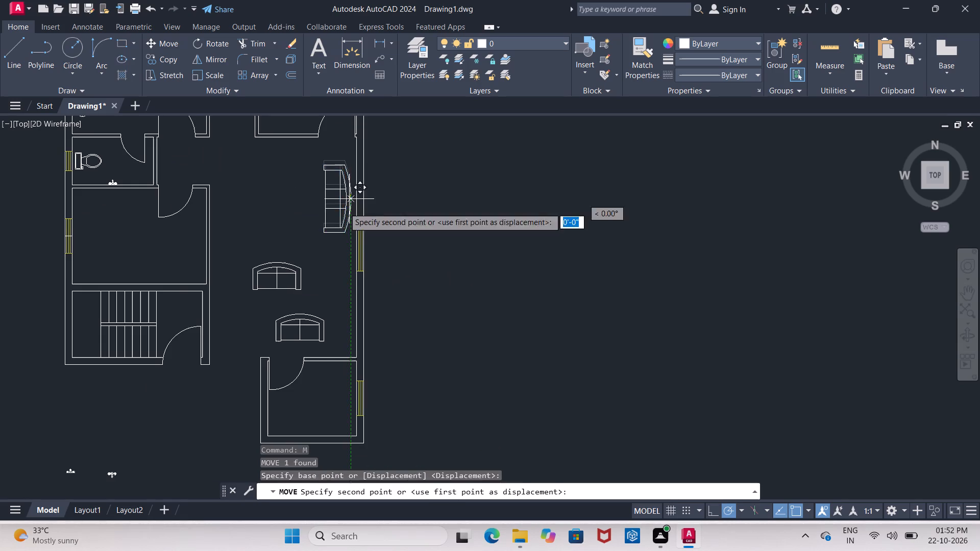
pyautogui.click(346, 246)
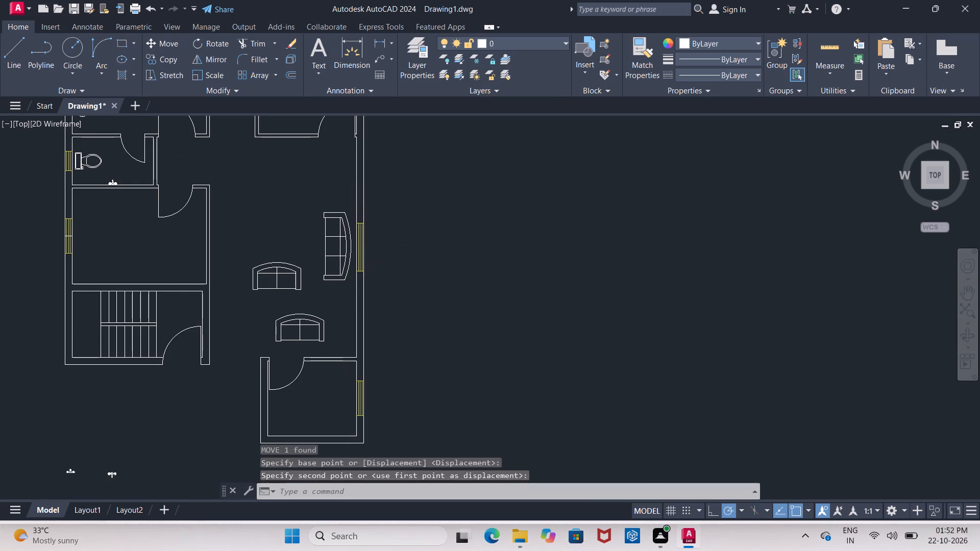
# Move the northern two-seat sofa about 7'-11" north-northeast by its back's midpoint, placing it northwest of the three-seat sofa.
pyautogui.click(254, 270)
pyautogui.press('m')
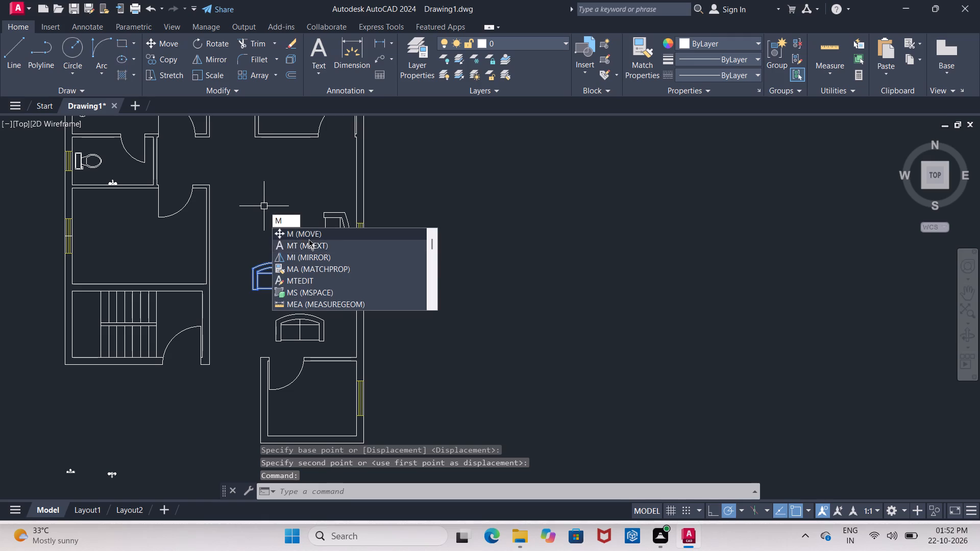
pyautogui.click(309, 239)
pyautogui.moveTo(274, 261); pyautogui.dragTo(277, 256)
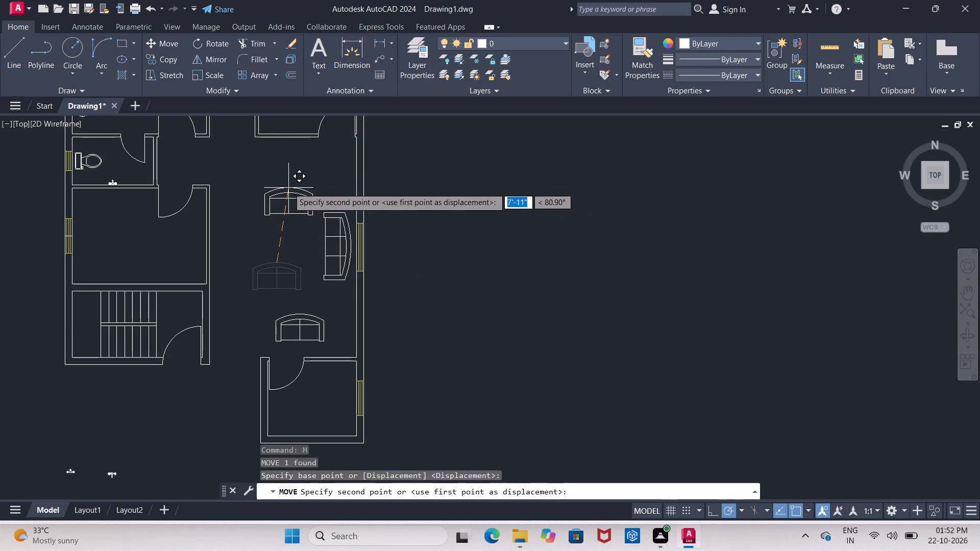
pyautogui.click(288, 188)
# Mirror the southern two-seat sofa about a horizontal line just north of it, erasing the source so it faces north.
pyautogui.click(289, 314)
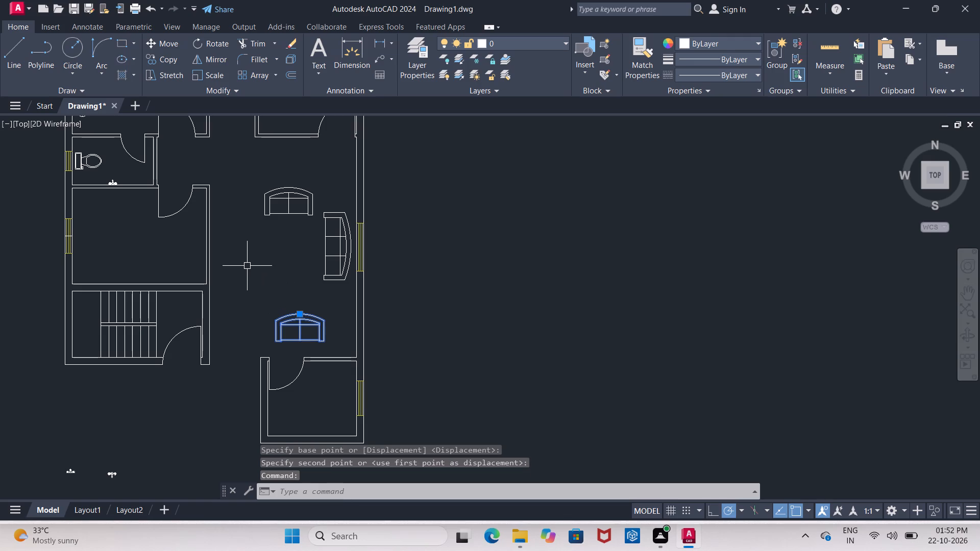
pyautogui.press('m')
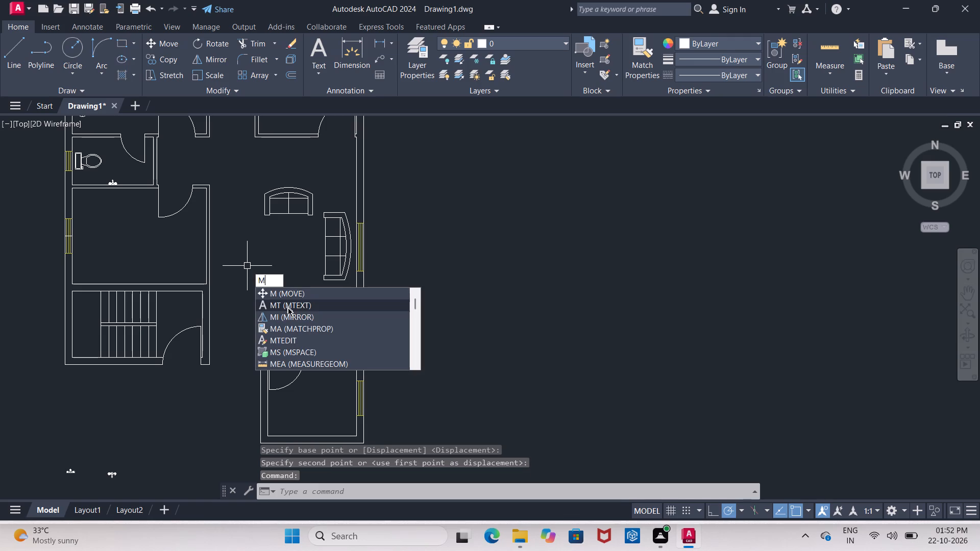
pyautogui.click(289, 319)
pyautogui.click(269, 304)
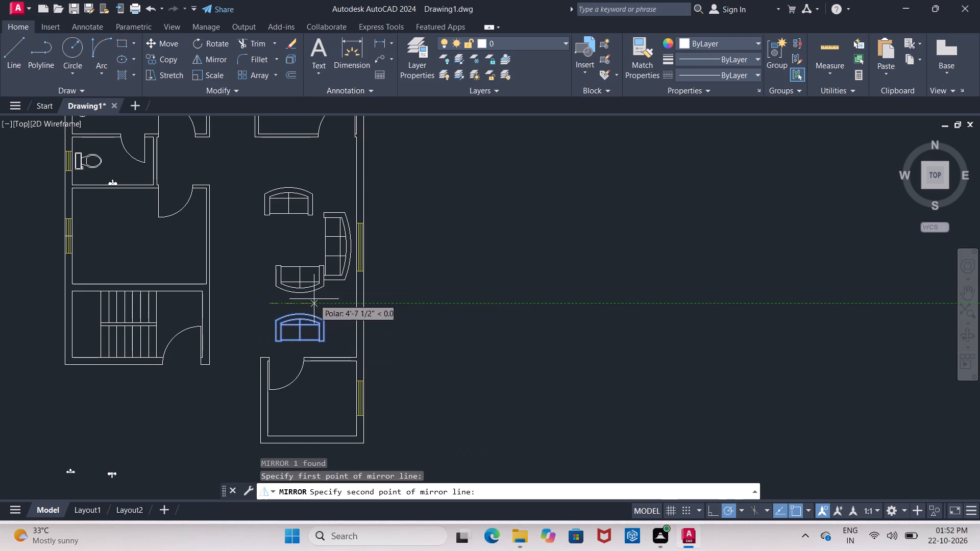
pyautogui.click(317, 301)
pyautogui.moveTo(337, 334); pyautogui.dragTo(317, 301)
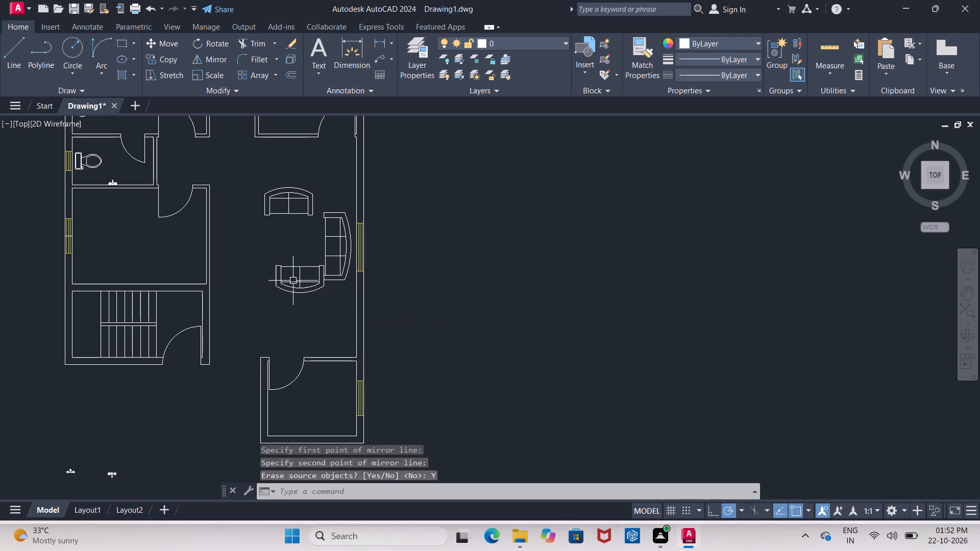
# Move the mirrored two-seat sofa by its back's midpoint to 10'-0 1/2" directly south of the northern two-seat sofa's front midpoint.
pyautogui.click(293, 281)
pyautogui.press('m')
pyautogui.click(332, 325)
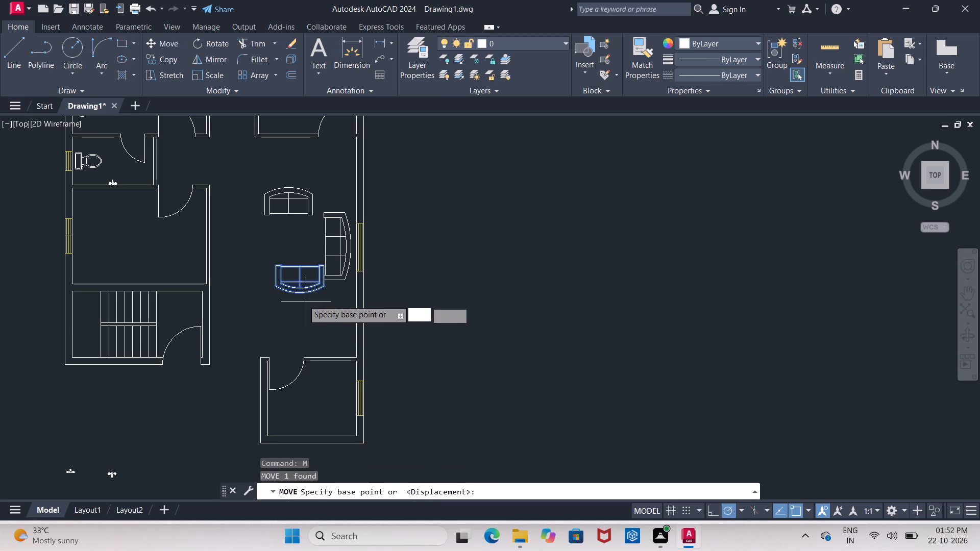
pyautogui.click(297, 293)
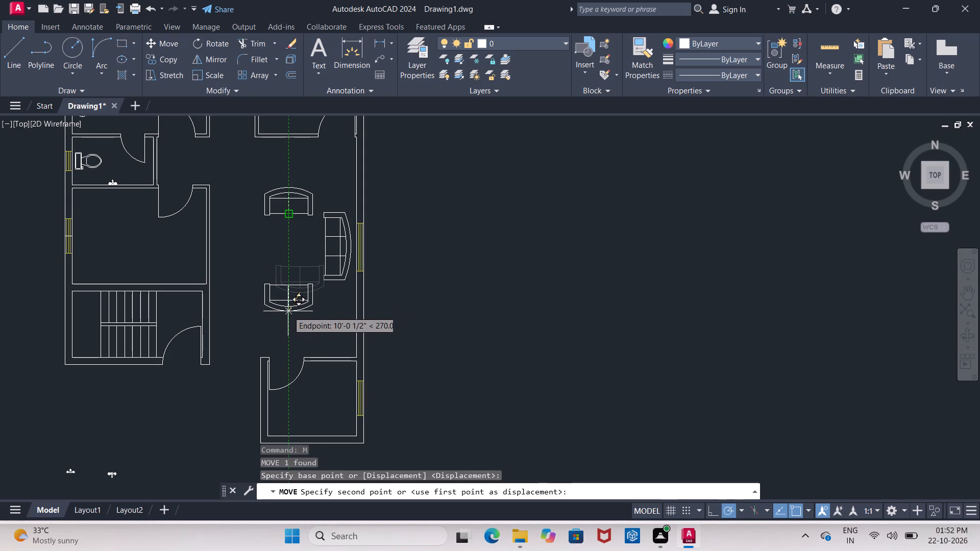
pyautogui.click(288, 311)
pyautogui.scroll(-1, 407, 222)
pyautogui.scroll(1, 259, 248)
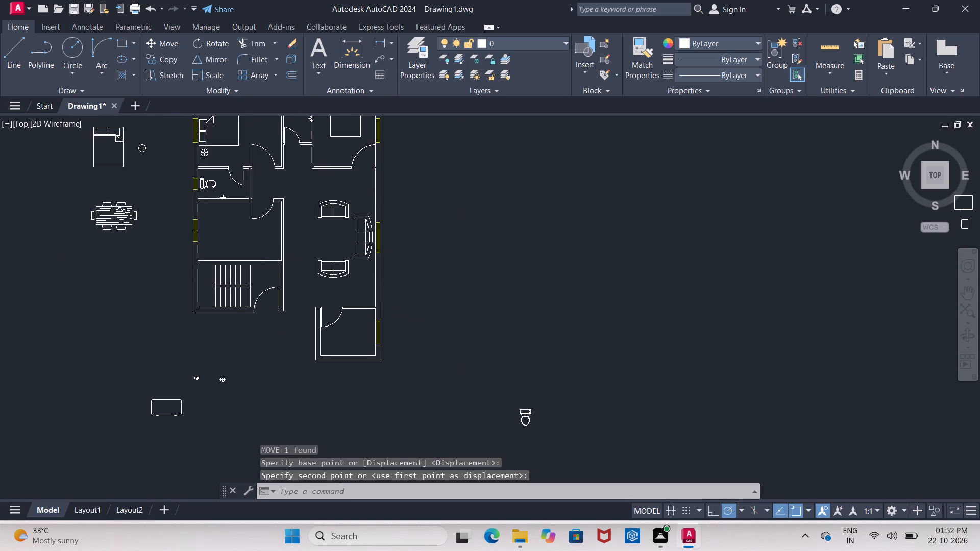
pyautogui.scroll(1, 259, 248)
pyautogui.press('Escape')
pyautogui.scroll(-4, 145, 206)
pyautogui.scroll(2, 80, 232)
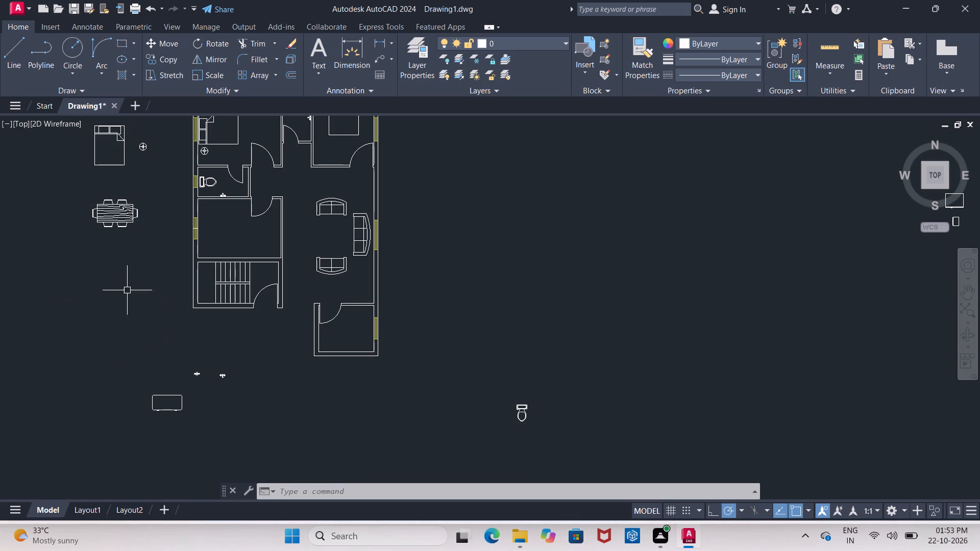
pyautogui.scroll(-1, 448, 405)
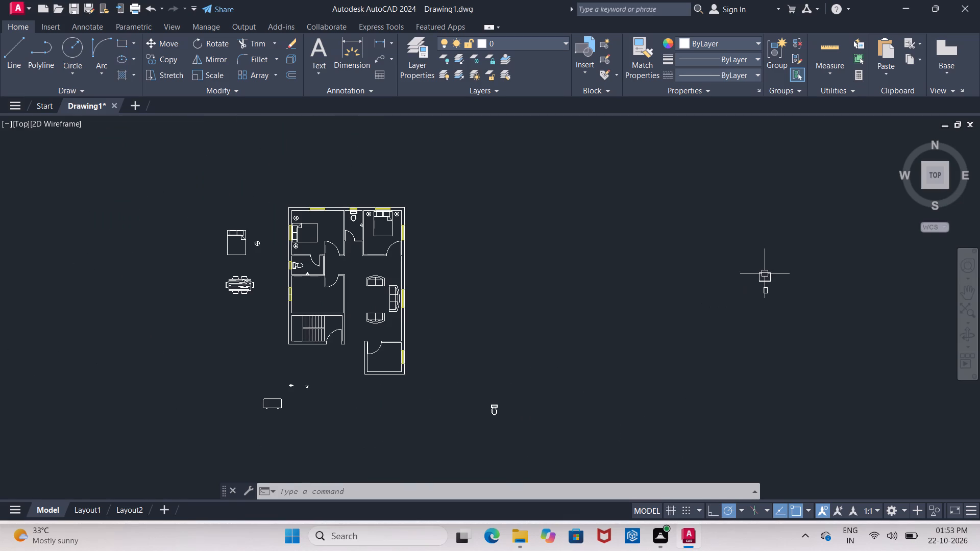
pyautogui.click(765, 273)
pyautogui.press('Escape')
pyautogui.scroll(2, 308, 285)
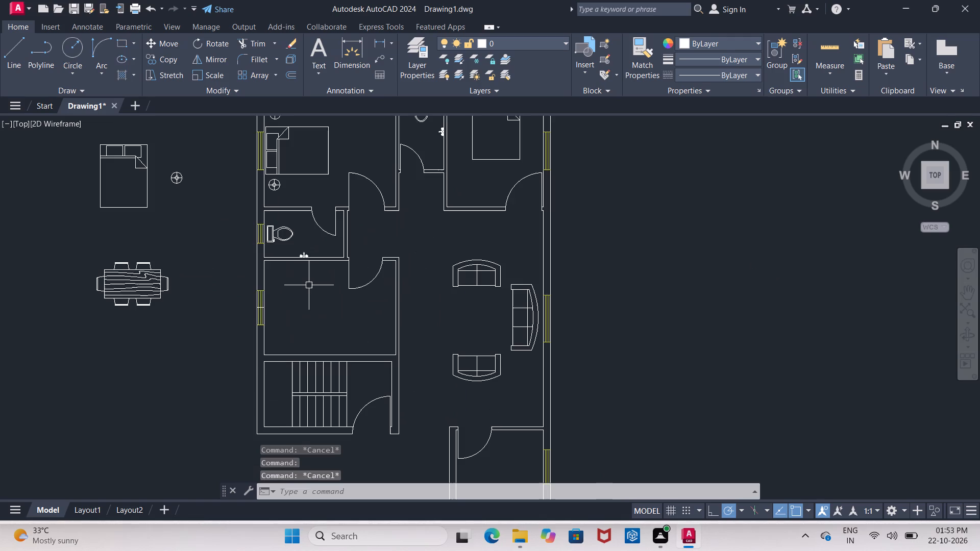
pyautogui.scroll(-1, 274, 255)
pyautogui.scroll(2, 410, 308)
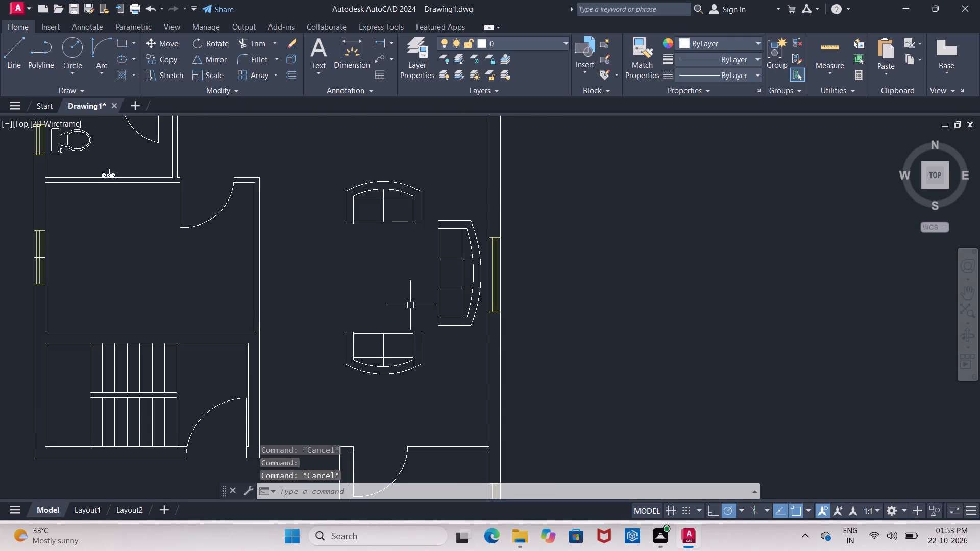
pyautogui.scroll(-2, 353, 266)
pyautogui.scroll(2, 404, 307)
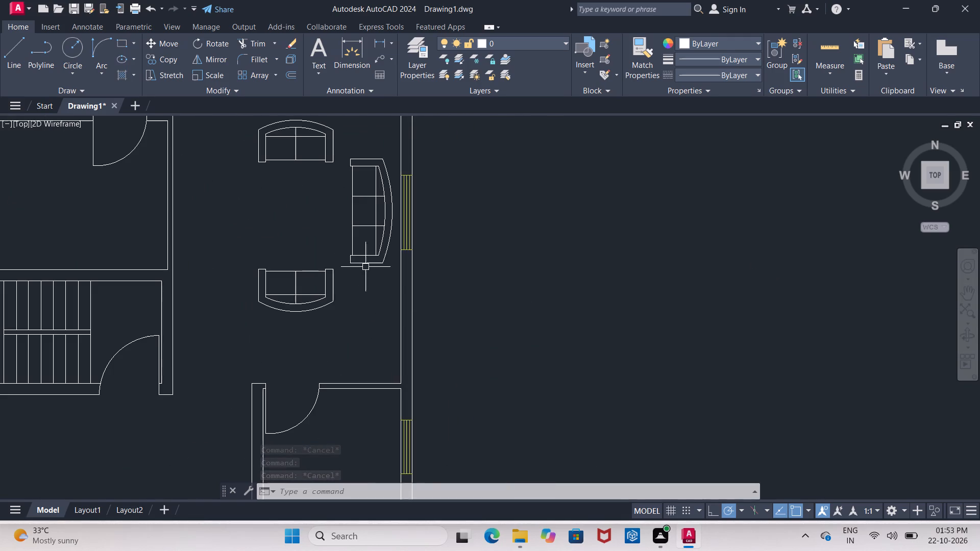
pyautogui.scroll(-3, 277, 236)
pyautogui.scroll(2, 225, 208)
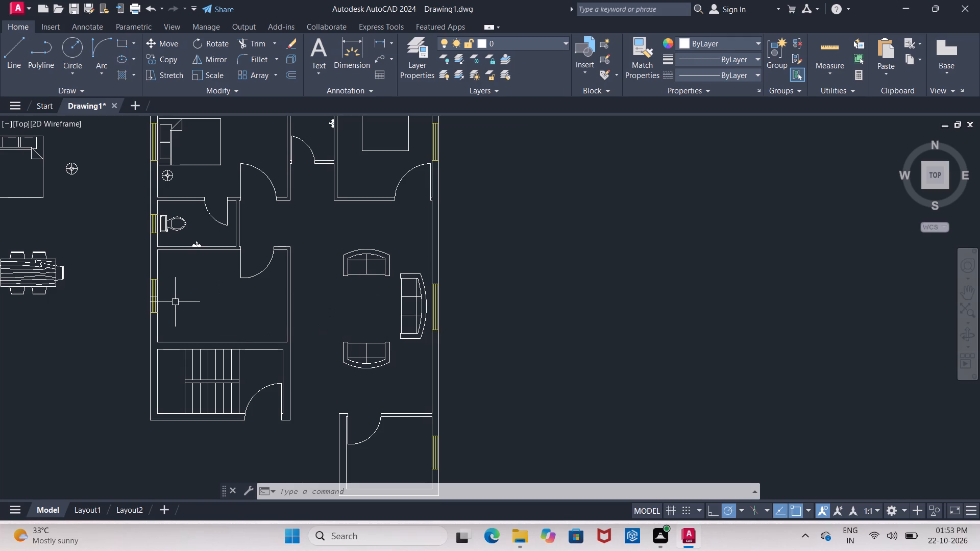
# Offset the inner west wall line of the room north of the staircase 2.5' east into the room.
pyautogui.press('o')
pyautogui.press('Return')
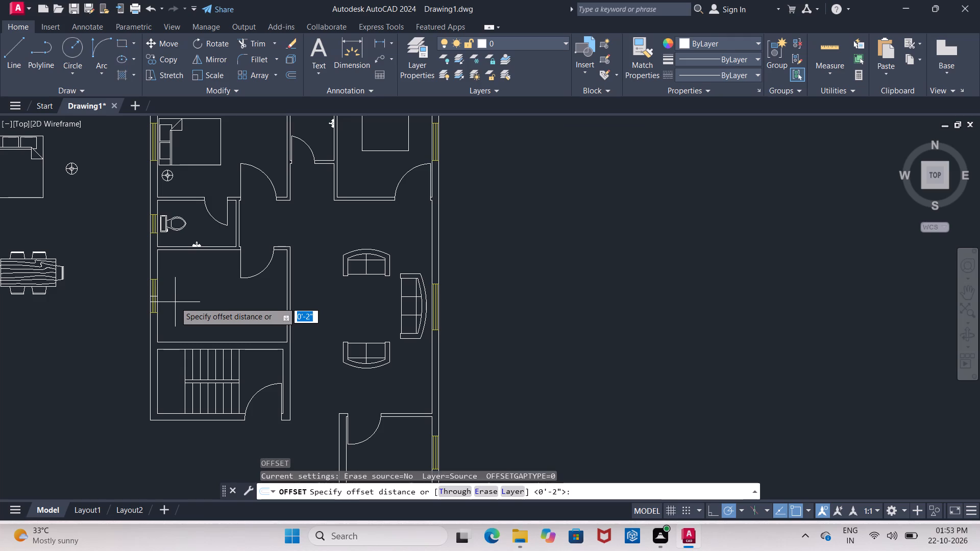
pyautogui.press('3')
pyautogui.press("'")
pyautogui.press('BackSpace')
pyautogui.press('2')
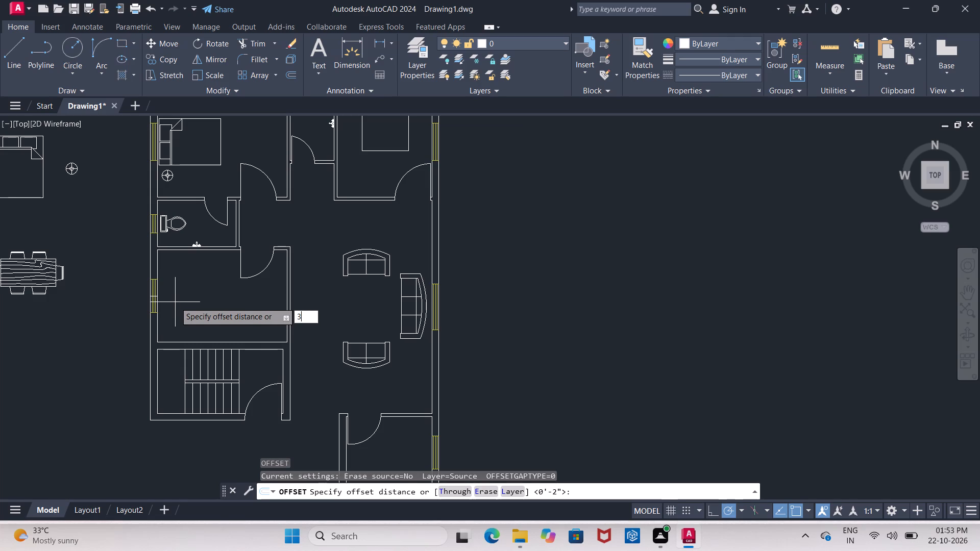
pyautogui.write('.5')
pyautogui.hotkey('shift', '"')
pyautogui.press('BackSpace')
pyautogui.press('BackSpace')
pyautogui.press('BackSpace')
pyautogui.press('BackSpace')
pyautogui.press('BackSpace')
pyautogui.write("2.5'")
pyautogui.press('Return')
pyautogui.click(159, 324)
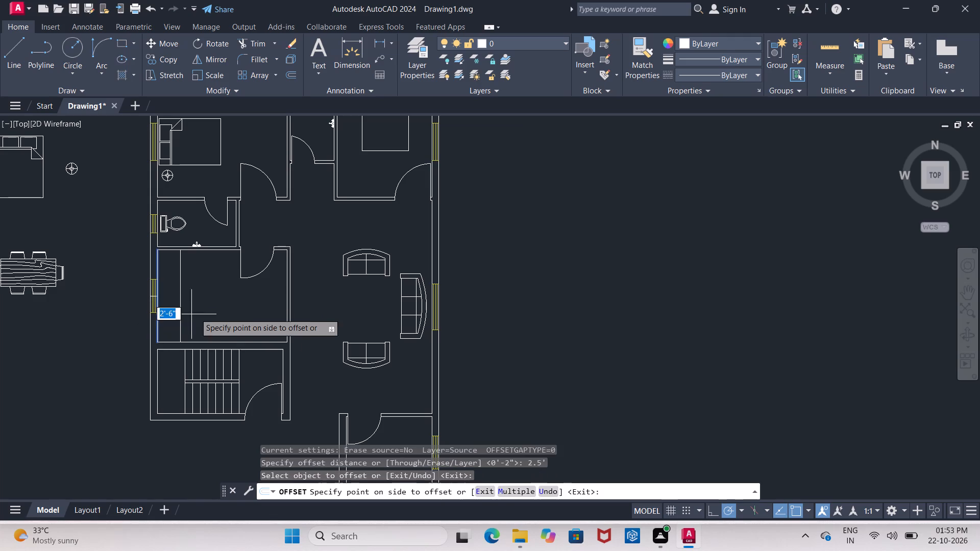
pyautogui.click(200, 313)
pyautogui.press('Escape')
# Move the larger rectangular appliance block by its northeast corner about 122' west into the room north of the staircase.
pyautogui.scroll(-3, 177, 313)
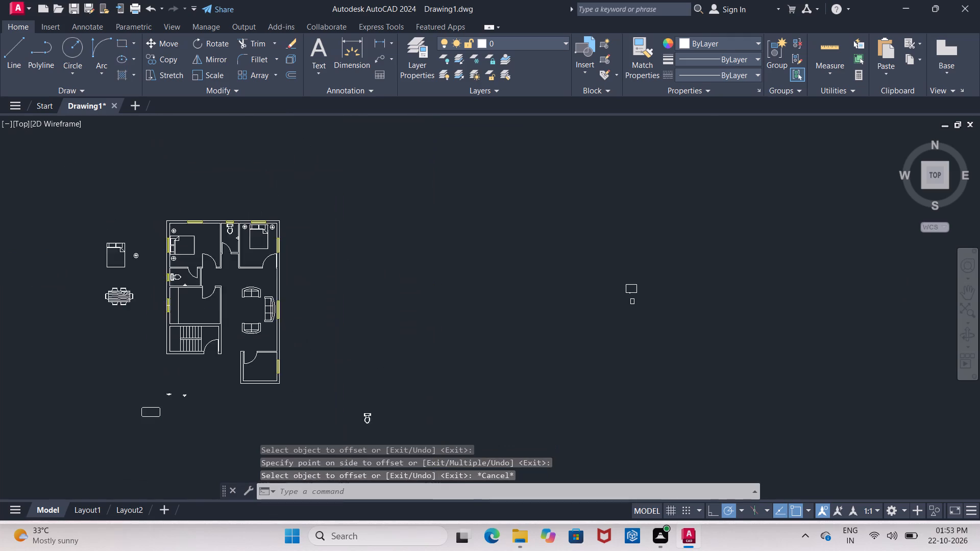
pyautogui.scroll(4, 152, 307)
pyautogui.scroll(-2, 230, 294)
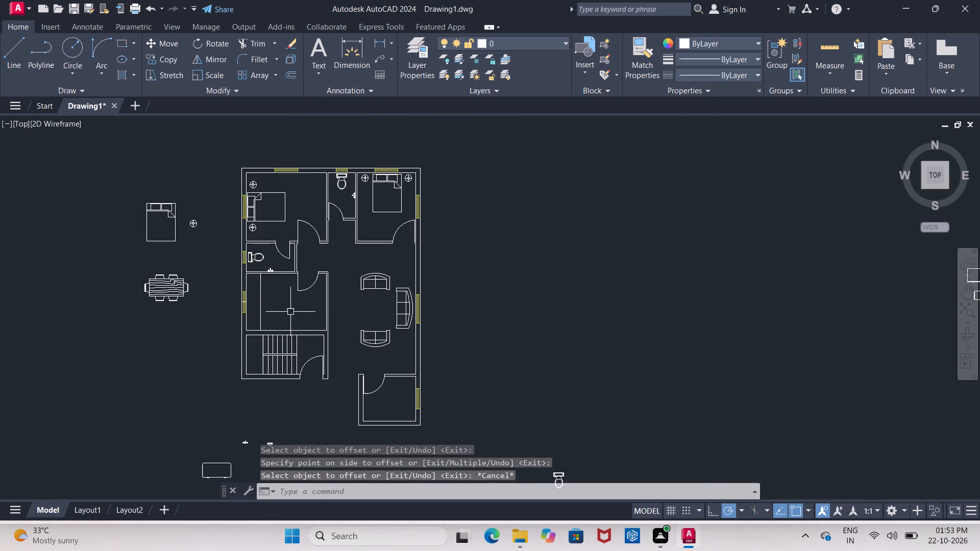
pyautogui.scroll(2, 290, 312)
pyautogui.scroll(-2, 226, 282)
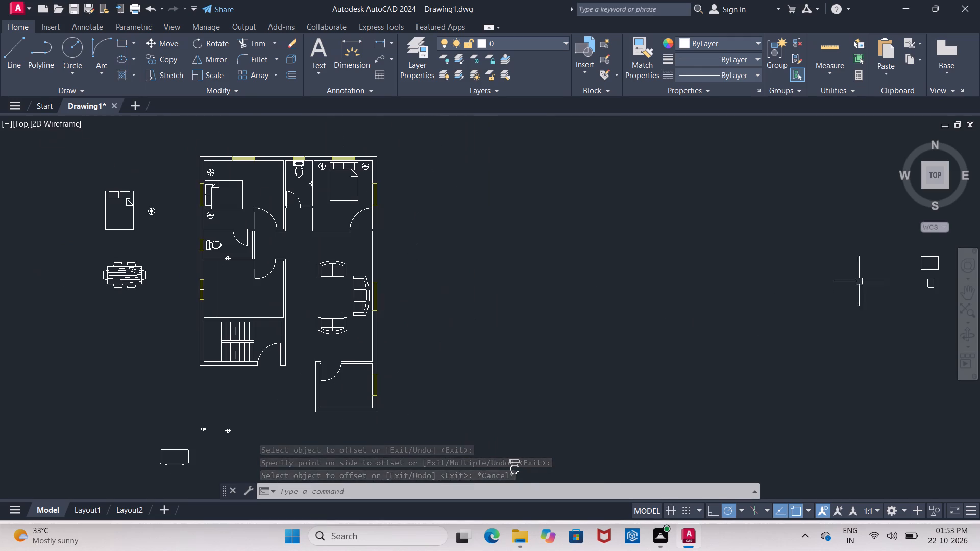
pyautogui.click(921, 261)
pyautogui.press('m')
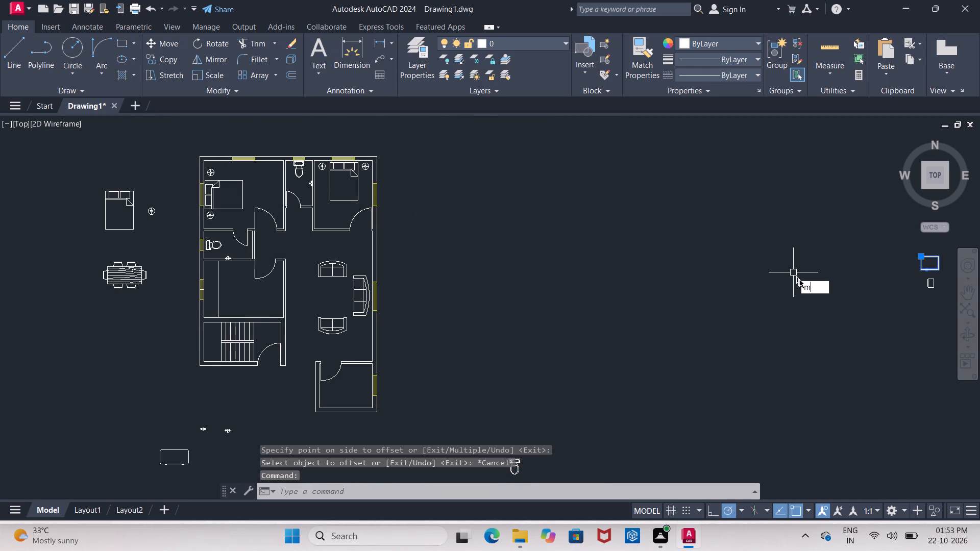
pyautogui.click(827, 302)
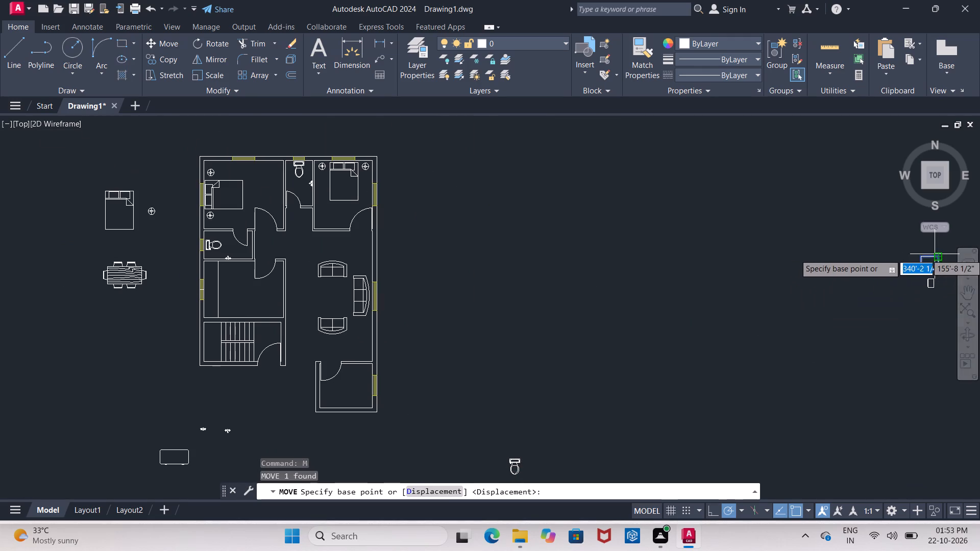
pyautogui.click(935, 254)
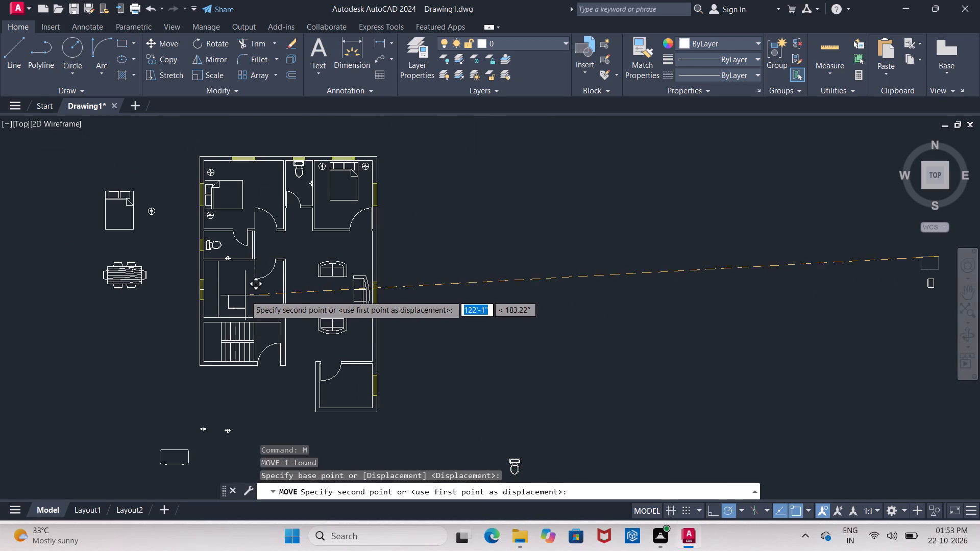
pyautogui.click(251, 295)
pyautogui.press('Escape')
# Rotate the appliance block counterclockwise by 90° twice about its original northeast corner, so its handle side faces north.
pyautogui.scroll(4, 233, 307)
pyautogui.moveTo(193, 209); pyautogui.dragTo(206, 212)
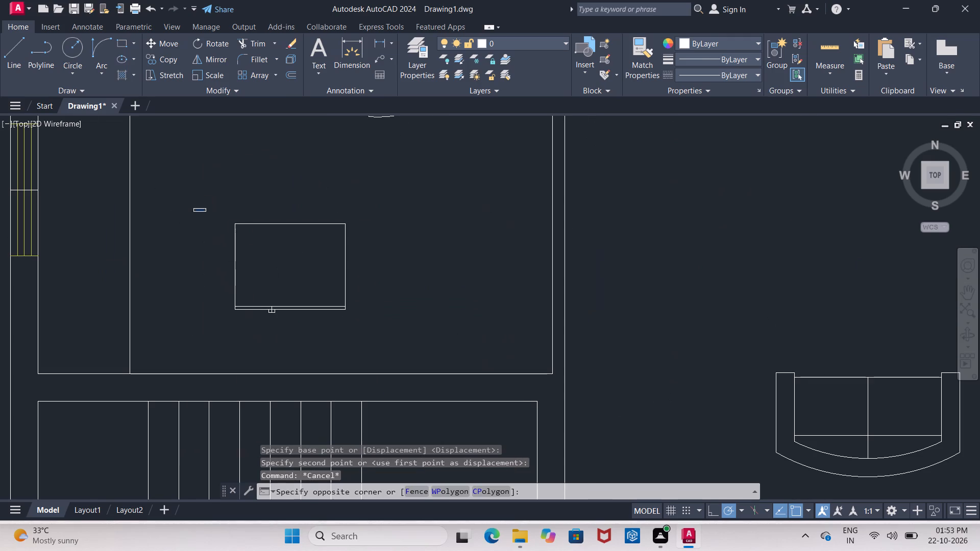
pyautogui.click(418, 348)
pyautogui.press('m')
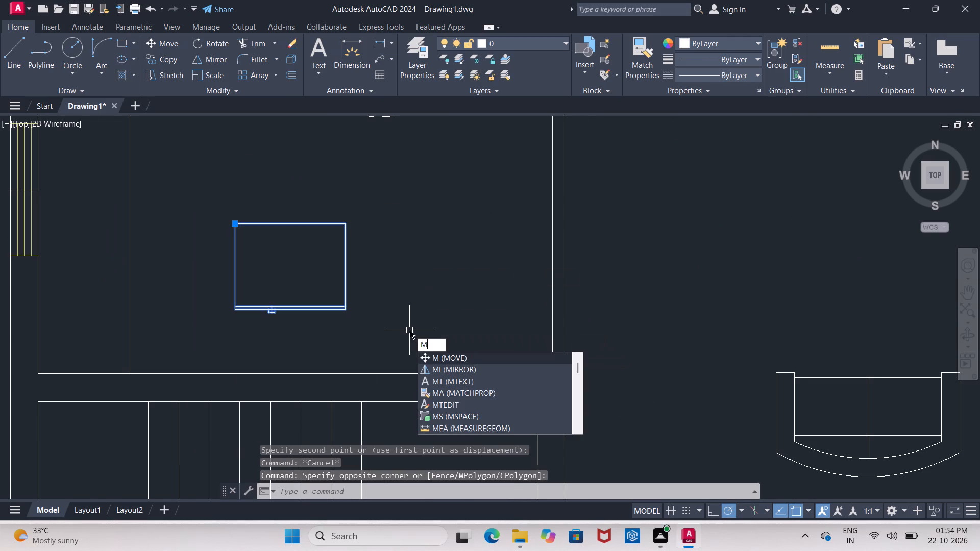
pyautogui.press('BackSpace')
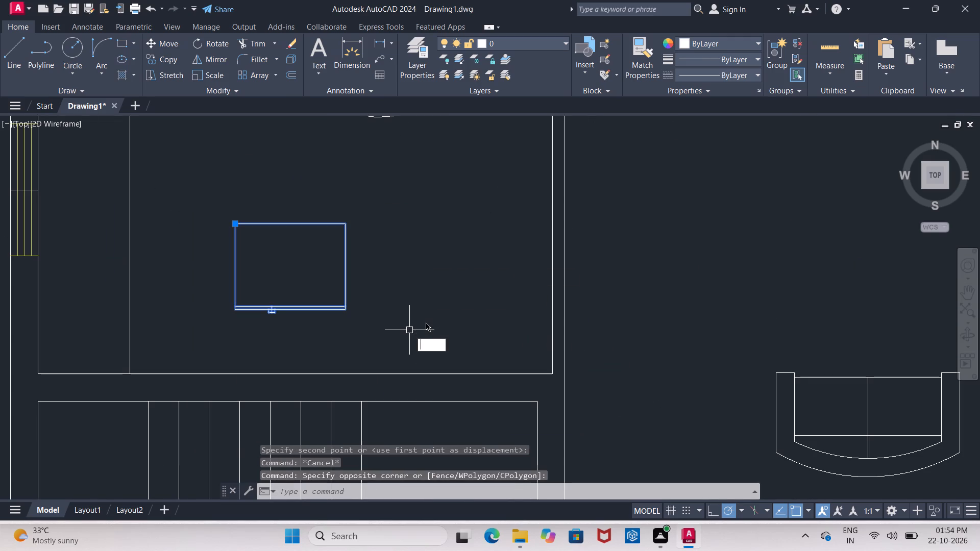
pyautogui.press('r')
pyautogui.click(458, 379)
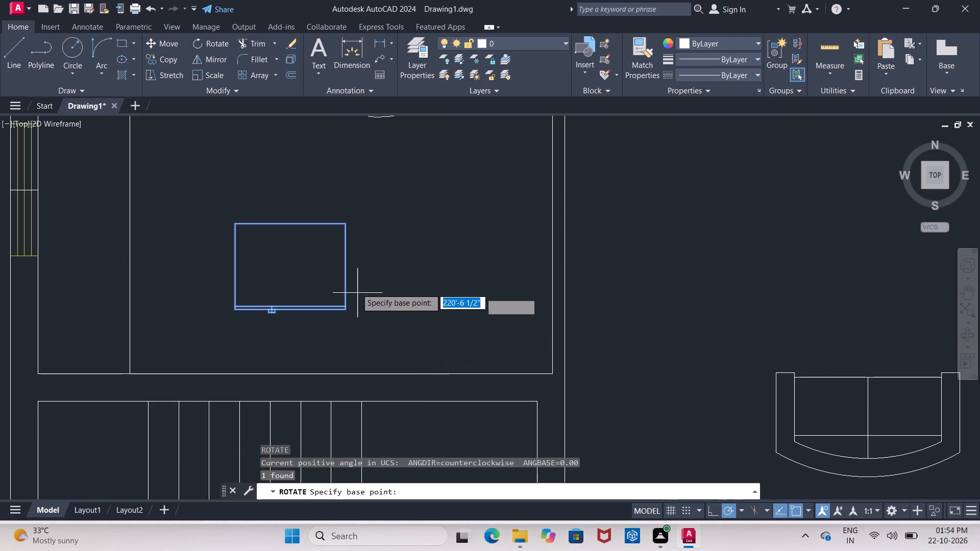
pyautogui.click(345, 224)
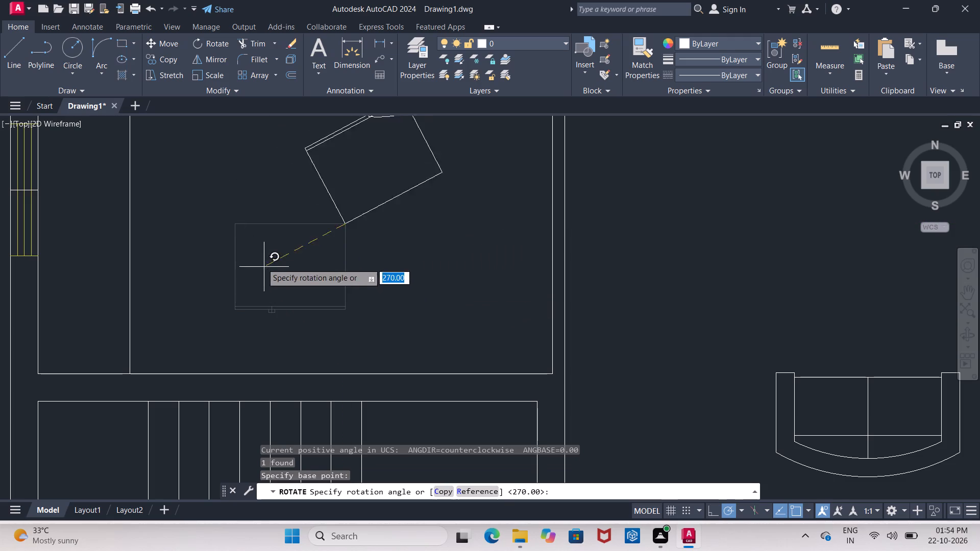
pyautogui.click(342, 157)
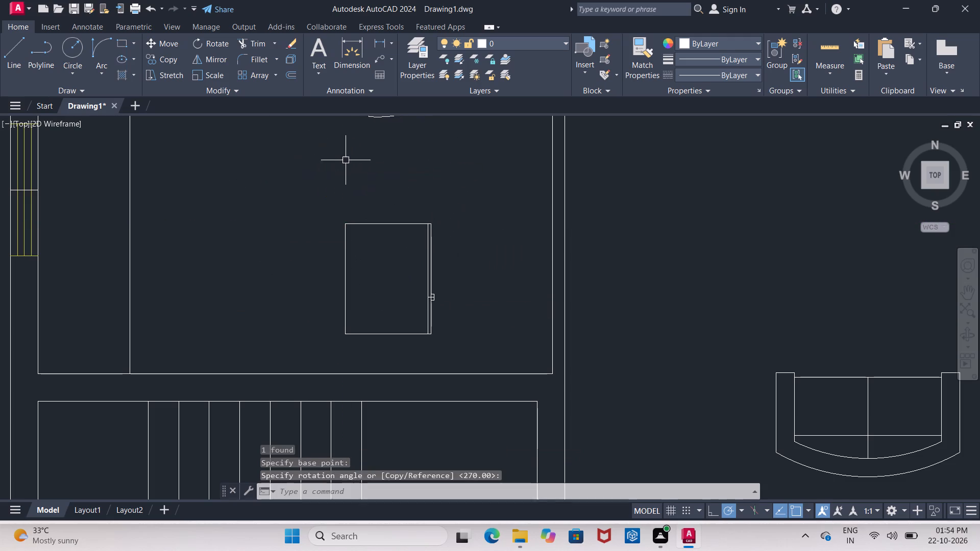
pyautogui.click(386, 224)
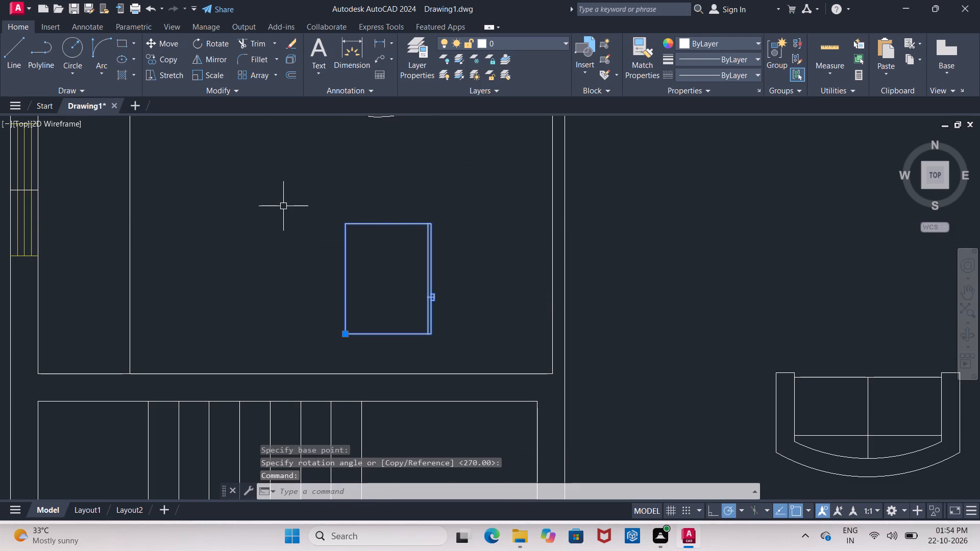
pyautogui.press('r')
pyautogui.click(329, 257)
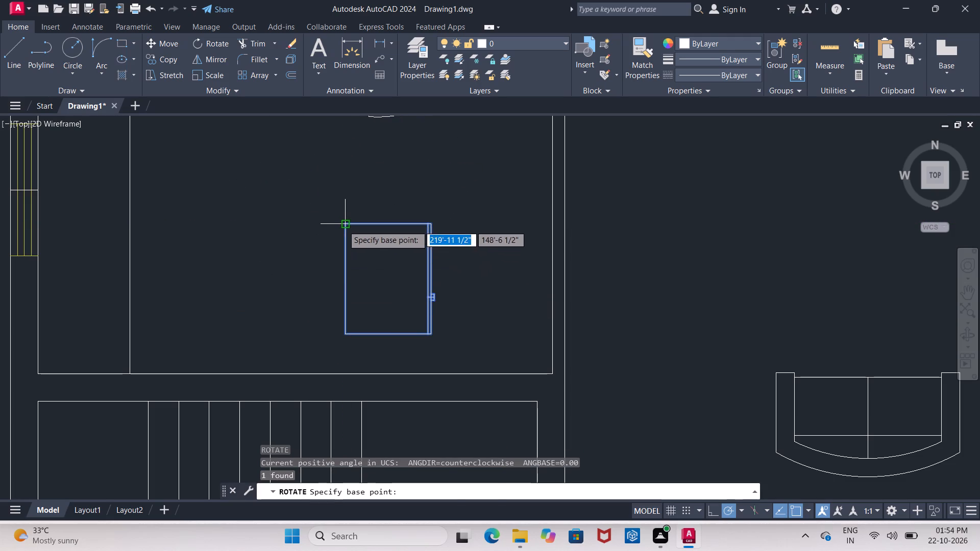
pyautogui.click(343, 226)
pyautogui.click(344, 182)
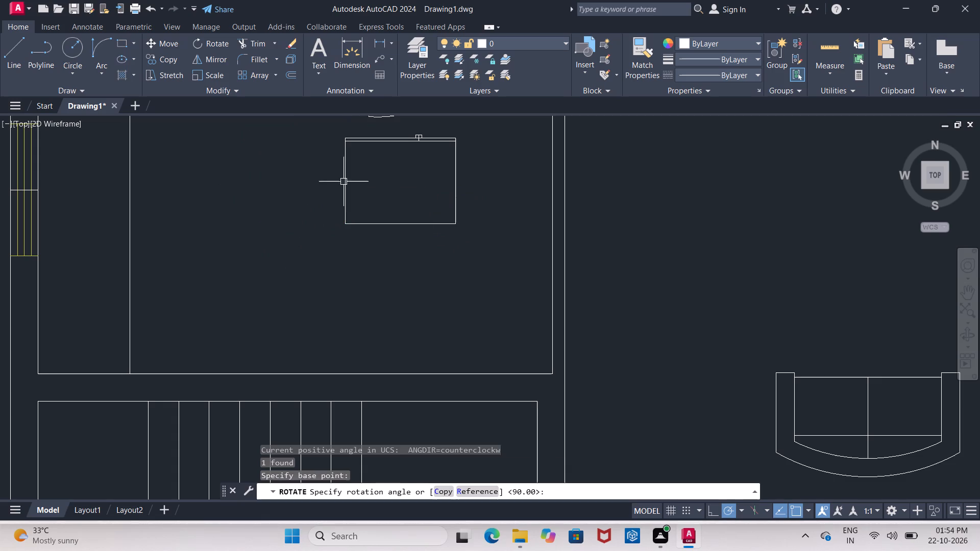
# Move the appliance block by its south edge's midpoint about 4'-3" south-southeast, close to the room's southeast corner.
pyautogui.click(376, 221)
pyautogui.press('m')
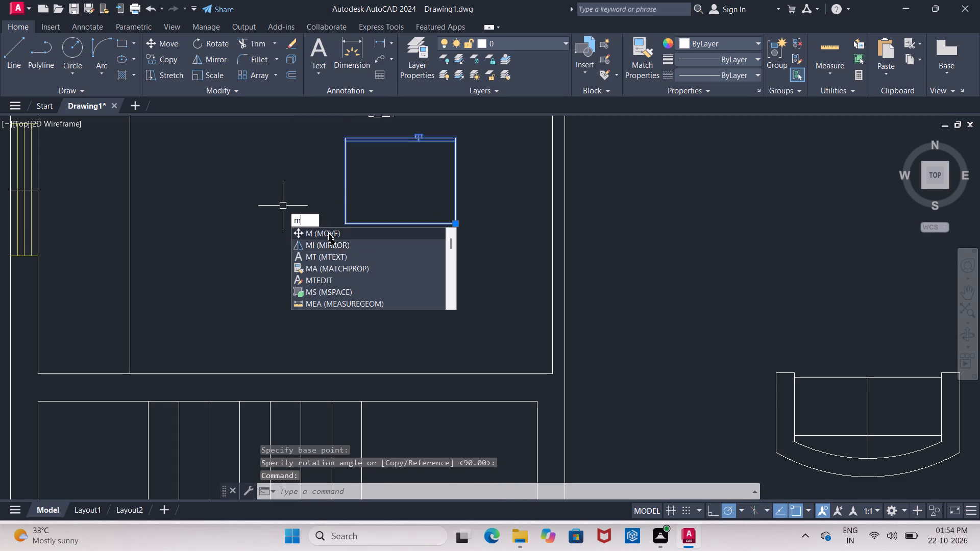
pyautogui.click(332, 236)
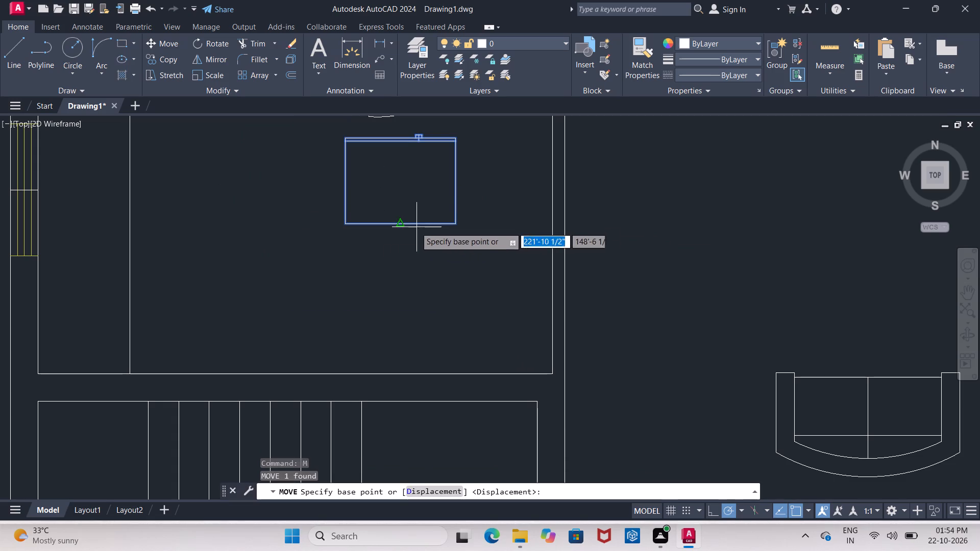
pyautogui.click(398, 224)
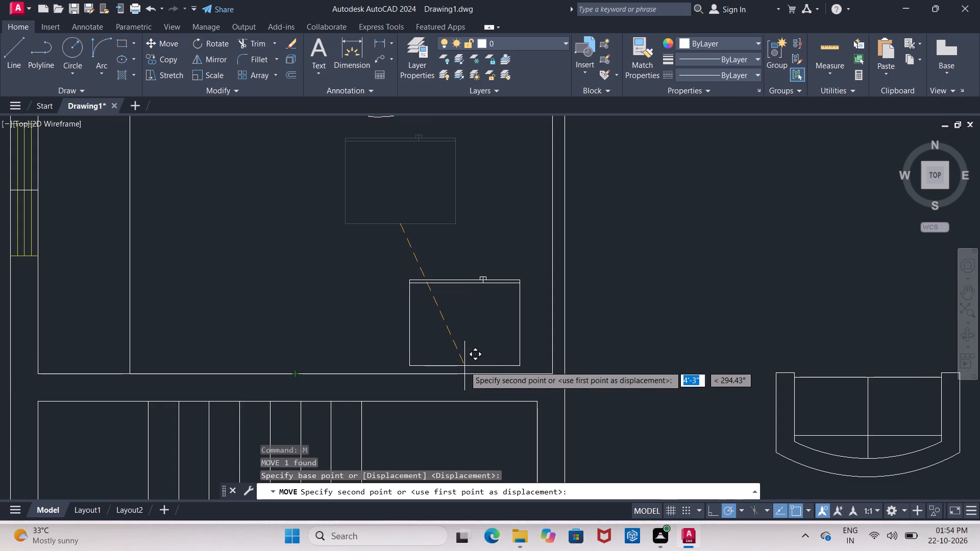
pyautogui.click(469, 366)
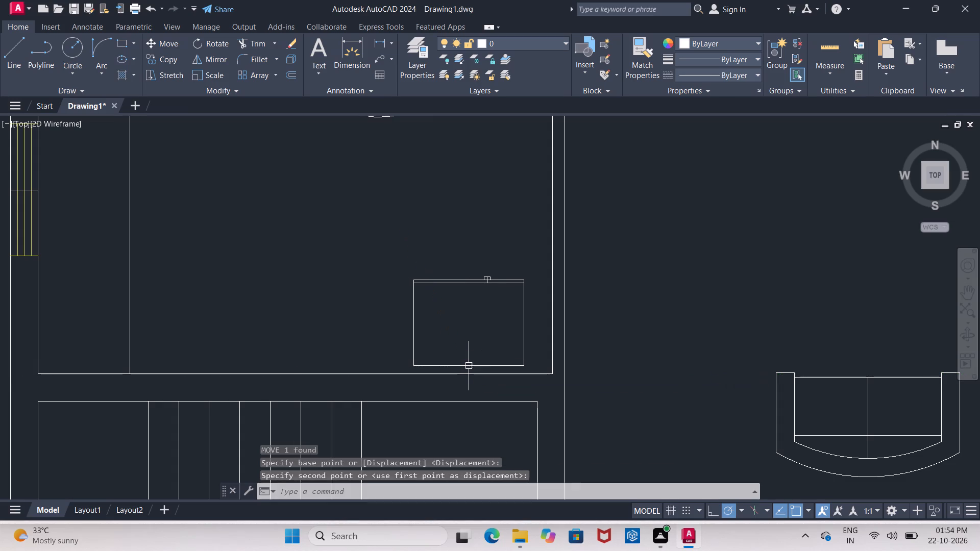
pyautogui.press('Escape')
# Move the smaller appliance block by its west edge's midpoint about 120' west into the room north of the staircase, beside the larger appliance.
pyautogui.scroll(-3, 355, 296)
pyautogui.scroll(-1, 541, 320)
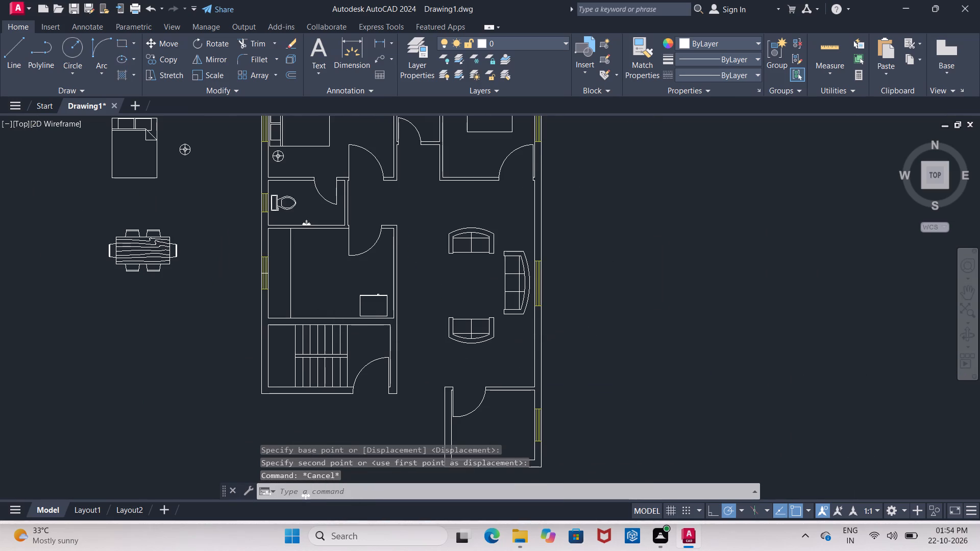
pyautogui.scroll(-1, 764, 333)
pyautogui.scroll(-2, 493, 336)
pyautogui.scroll(1, 697, 327)
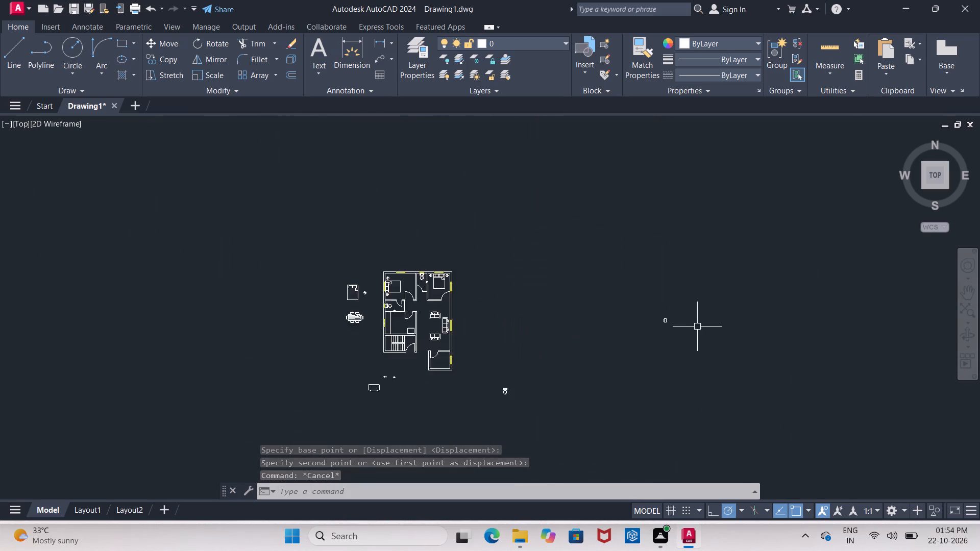
pyautogui.scroll(3, 697, 327)
pyautogui.scroll(4, 589, 317)
pyautogui.moveTo(309, 198); pyautogui.dragTo(316, 195)
pyautogui.click(493, 347)
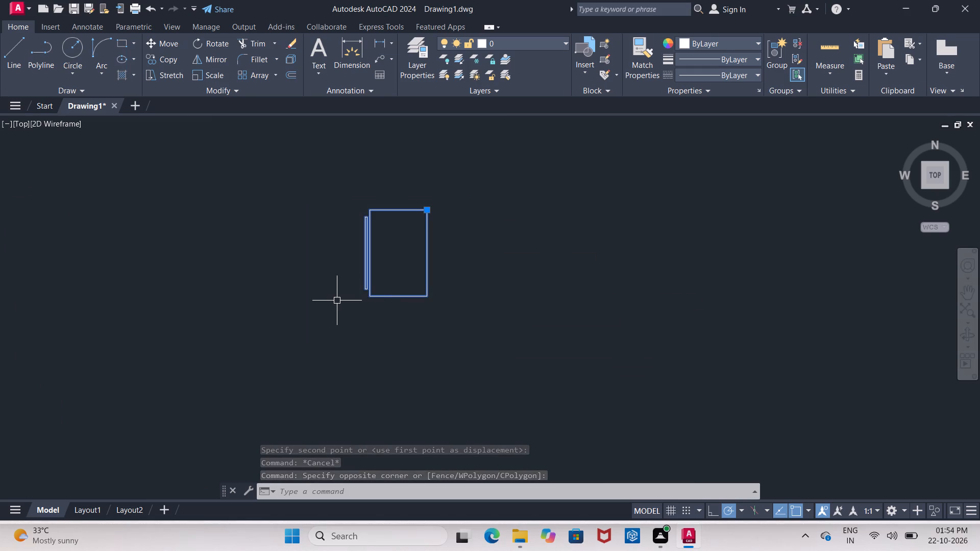
pyautogui.press('m')
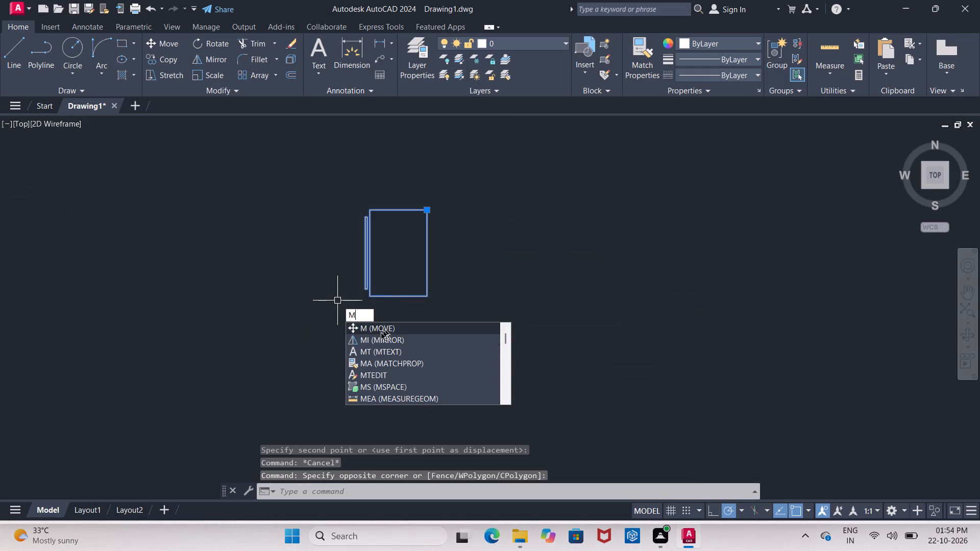
pyautogui.click(378, 331)
pyautogui.click(369, 254)
pyautogui.scroll(-5, 373, 252)
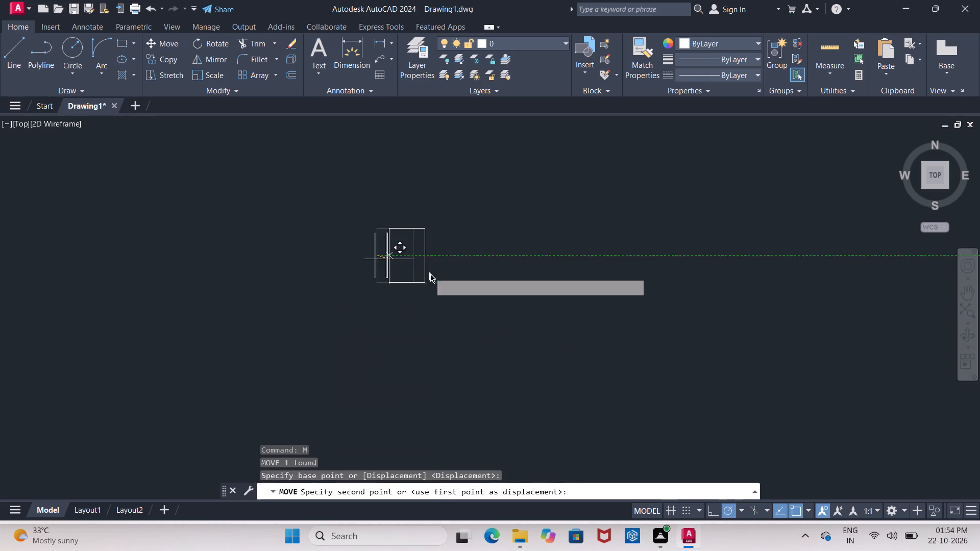
pyautogui.scroll(-2, 431, 274)
pyautogui.scroll(-4, 289, 288)
pyautogui.scroll(-4, 337, 300)
pyautogui.scroll(8, 295, 300)
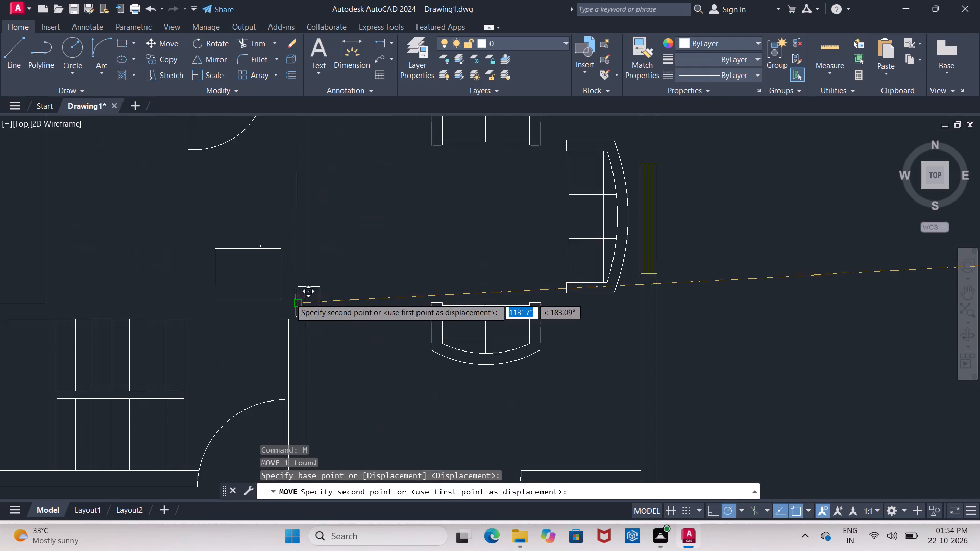
pyautogui.scroll(1, 148, 257)
pyautogui.scroll(-3, 232, 263)
pyautogui.scroll(2, 204, 264)
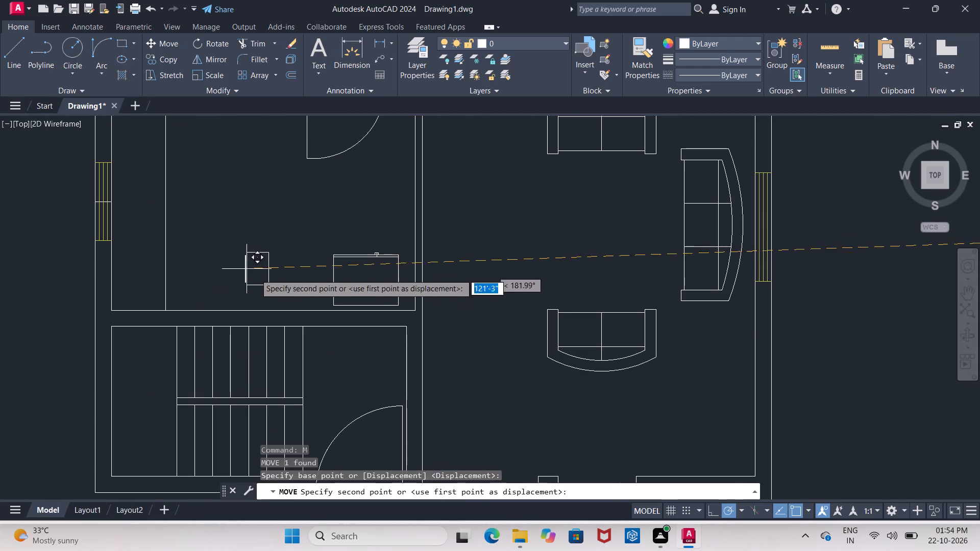
pyautogui.click(267, 271)
pyautogui.press('Escape')
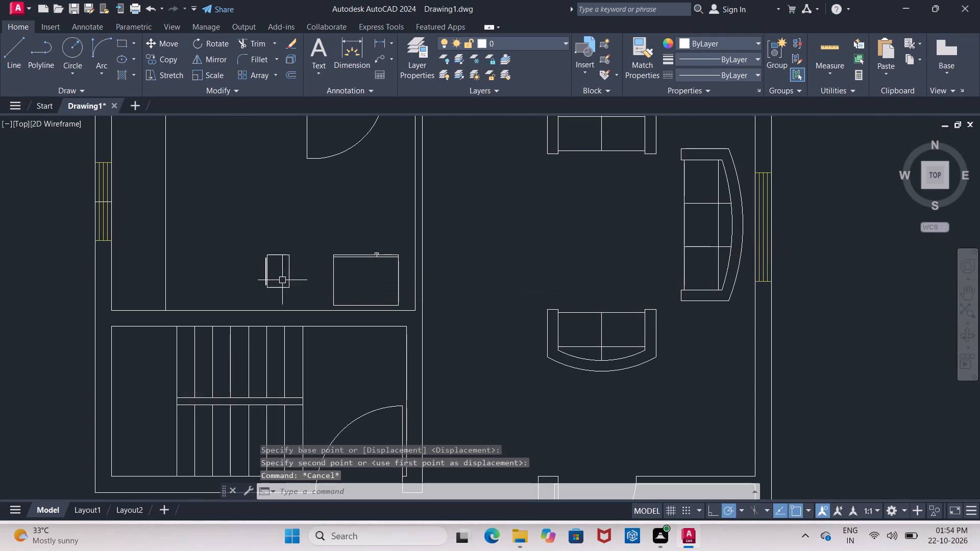
# Rotate the smaller appliance block counterclockwise by 90° about its northwest corner, so its bar side faces south.
pyautogui.click(286, 283)
pyautogui.press('r')
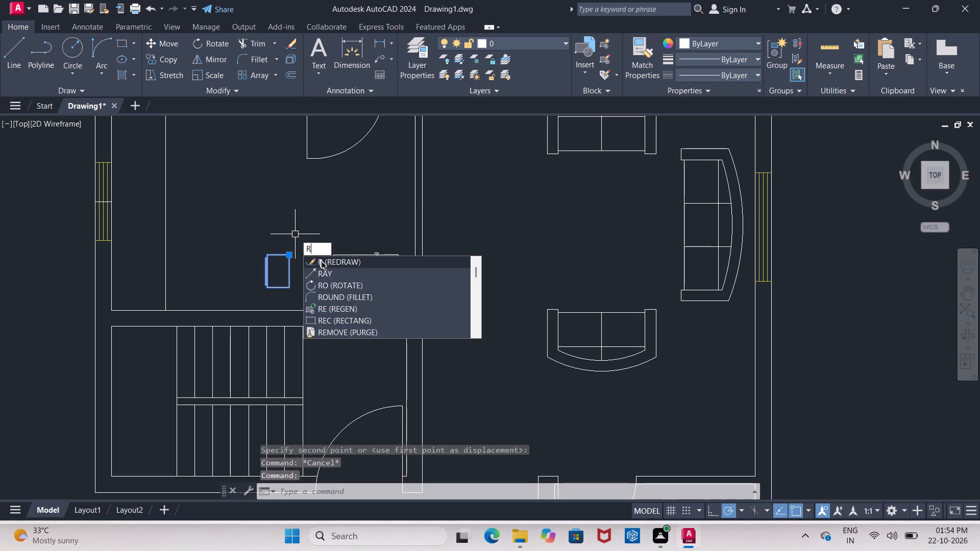
pyautogui.click(329, 284)
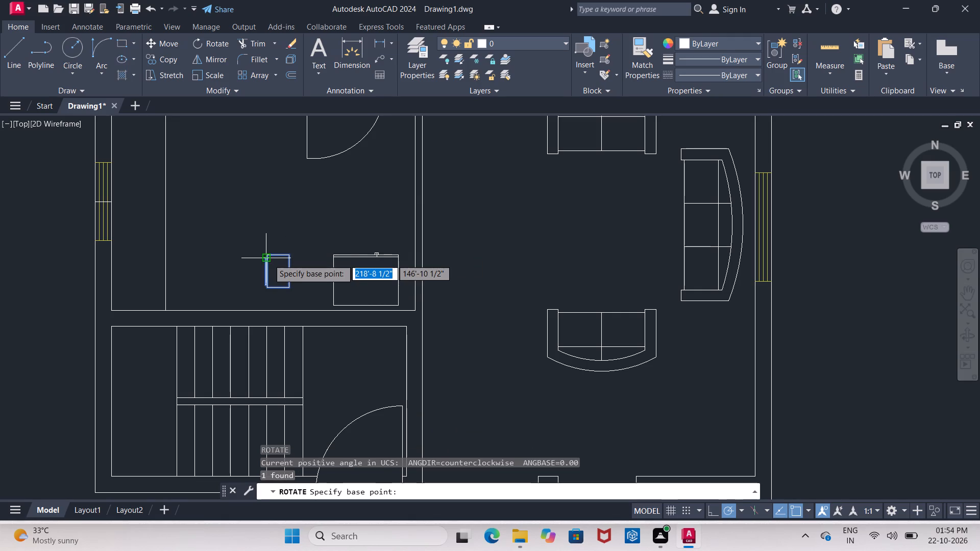
pyautogui.scroll(4, 269, 258)
pyautogui.click(241, 243)
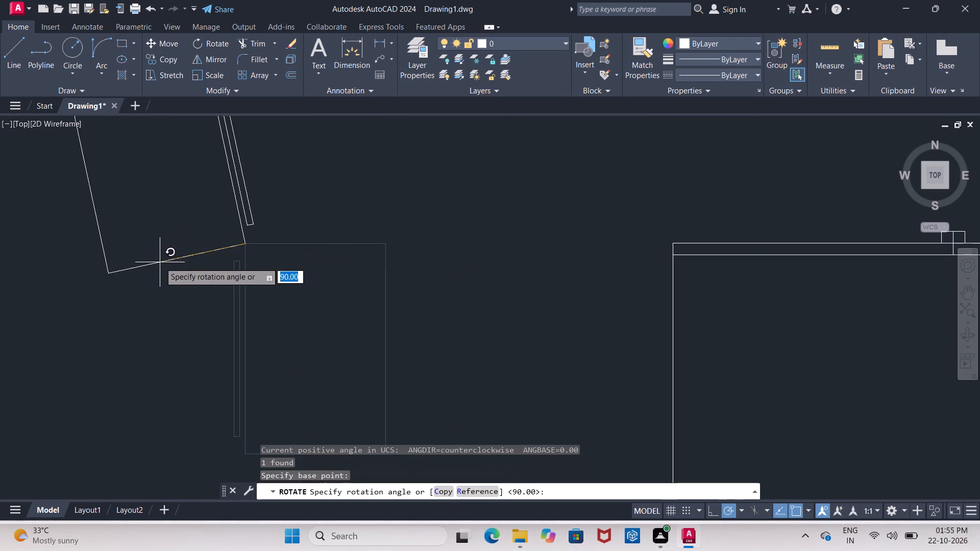
pyautogui.click(248, 207)
# Move the smaller appliance block by its south edge's midpoint to about 2'-7" west of the larger appliance's southwest corner, in line with its south edge.
pyautogui.scroll(-5, 249, 208)
pyautogui.click(233, 188)
pyautogui.click(287, 229)
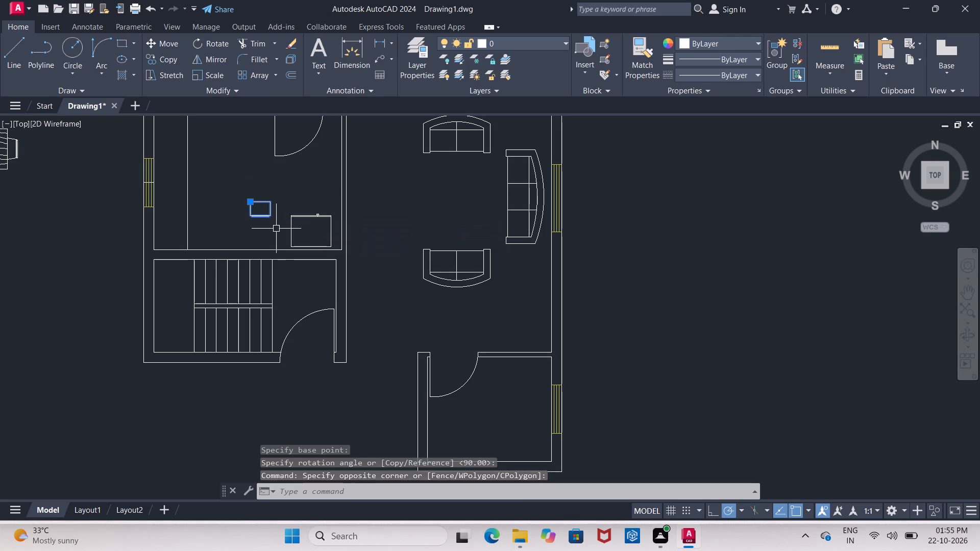
pyautogui.press('m')
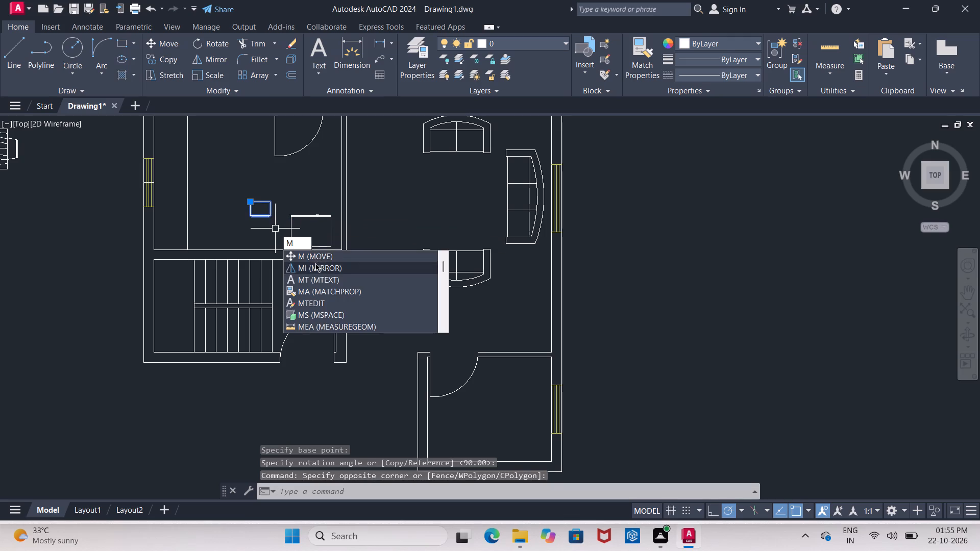
pyautogui.click(314, 259)
pyautogui.click(256, 214)
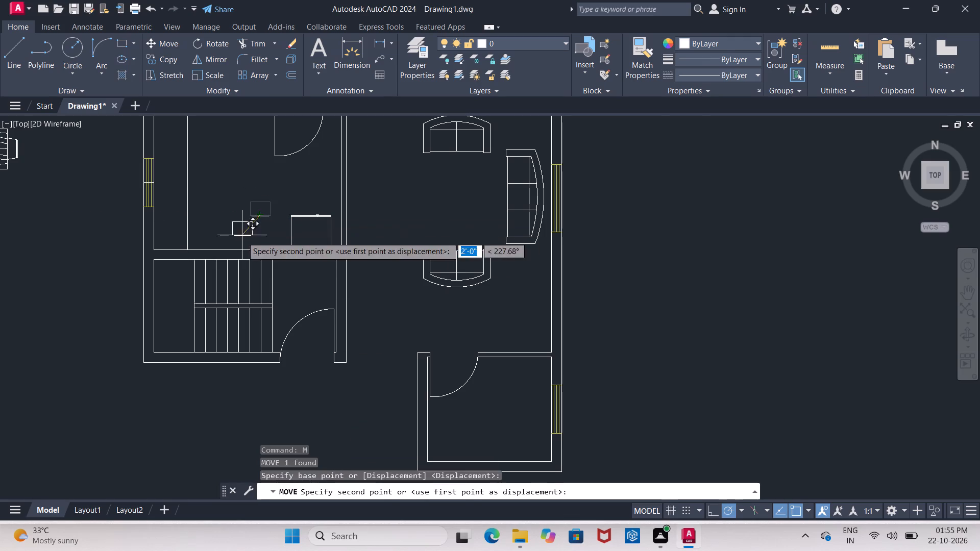
pyautogui.scroll(3, 249, 241)
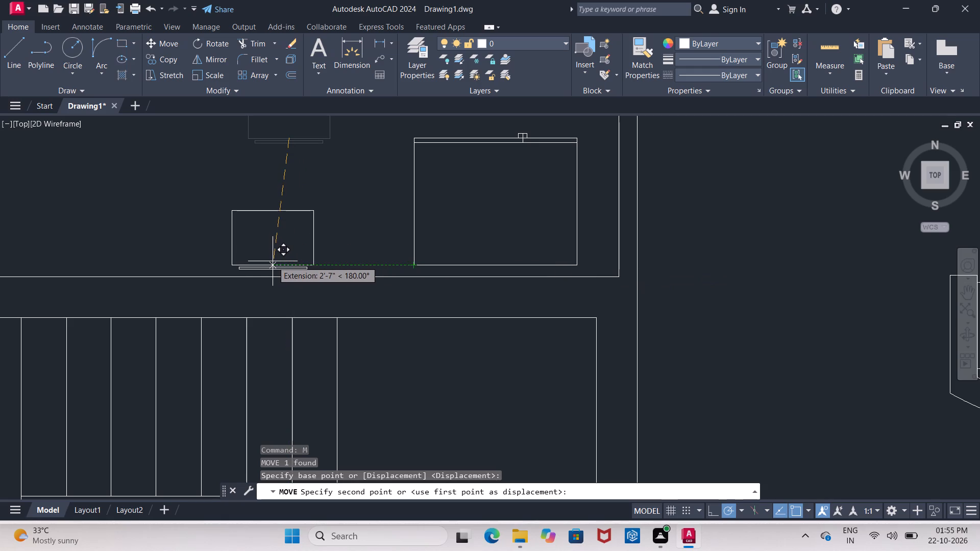
pyautogui.click(273, 261)
# Scale the smaller appliance block up by a factor of about 2 from its north edge's midpoint.
pyautogui.click(271, 211)
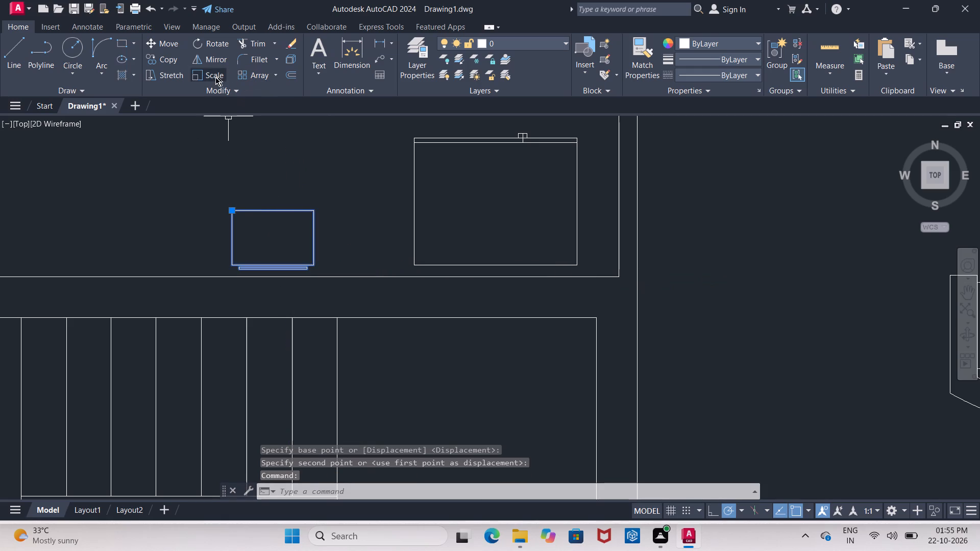
pyautogui.click(214, 78)
pyautogui.click(271, 211)
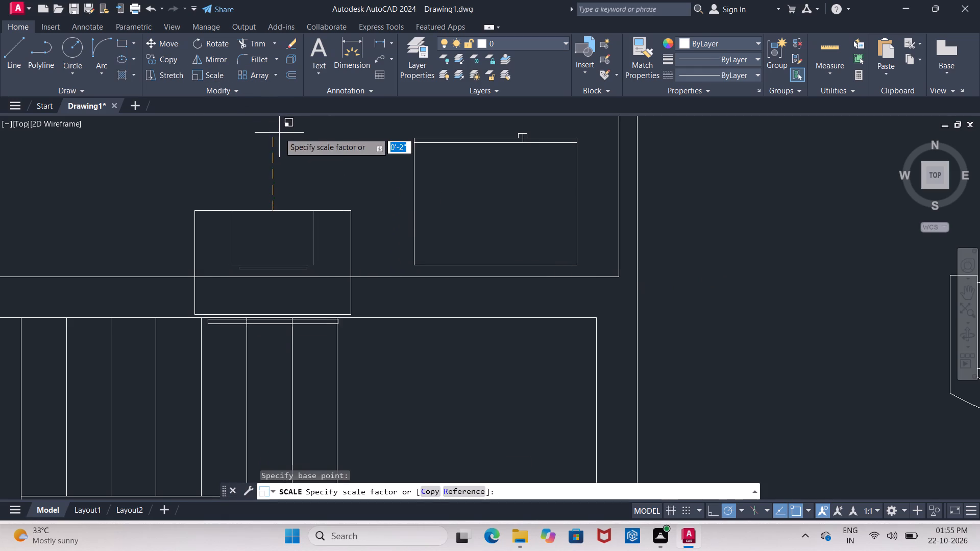
pyautogui.click(279, 133)
# Move the enlarged appliance block by its bar's midpoint about 1'-6" northwest, back inside the room beside the larger appliance.
pyautogui.click(271, 209)
pyautogui.press('m')
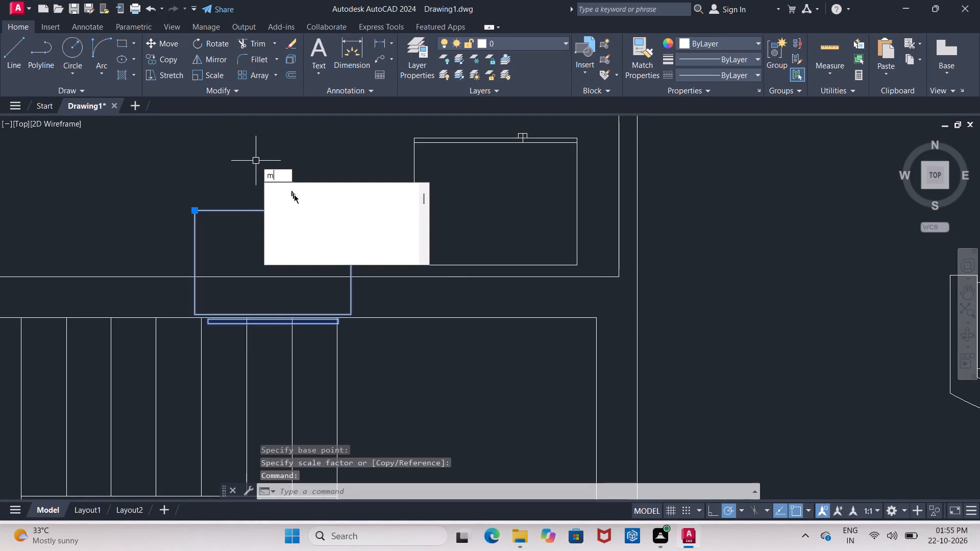
pyautogui.click(298, 186)
pyautogui.click(271, 325)
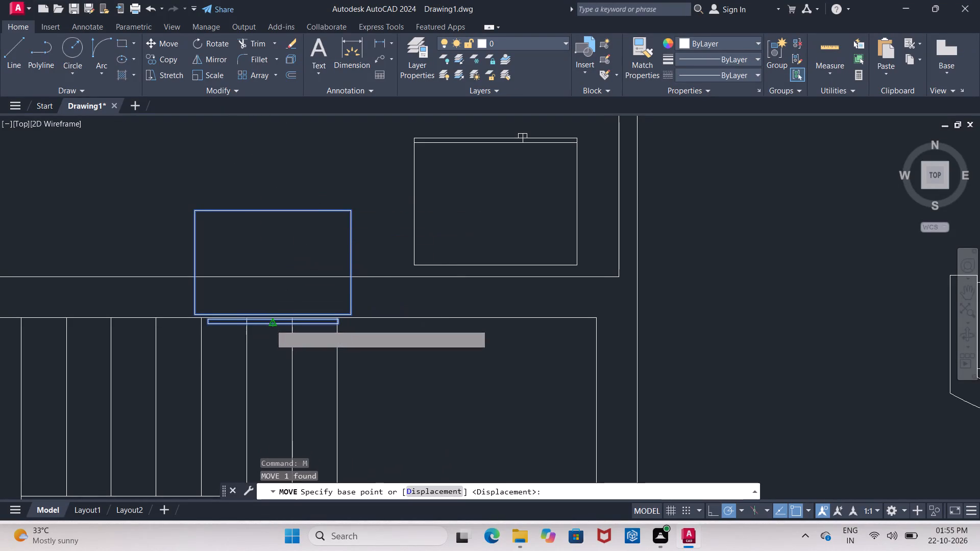
pyautogui.click(221, 262)
# Delete the stray horizontal line crossing the west wall window of the room north of the staircase.
pyautogui.scroll(-4, 308, 207)
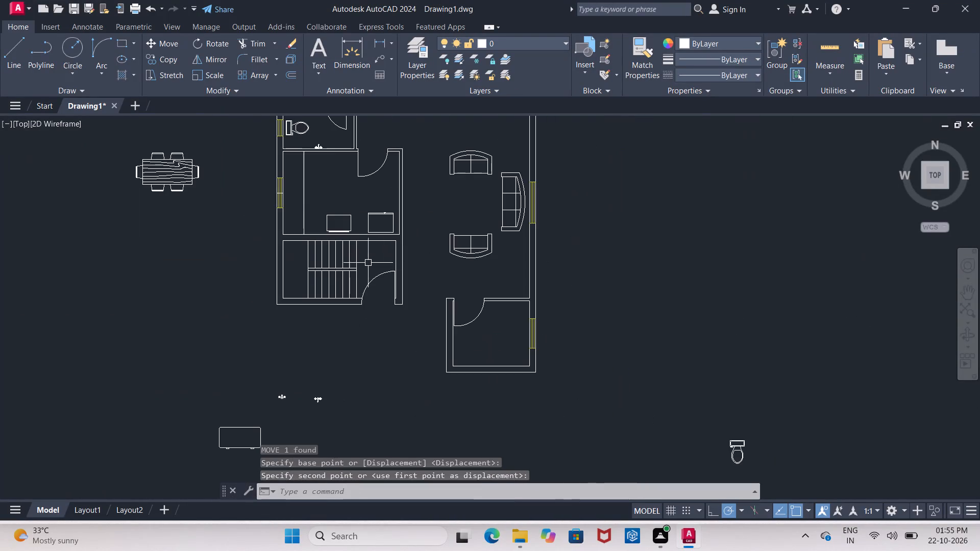
pyautogui.scroll(2, 283, 191)
pyautogui.scroll(-3, 174, 196)
pyautogui.scroll(2, 208, 240)
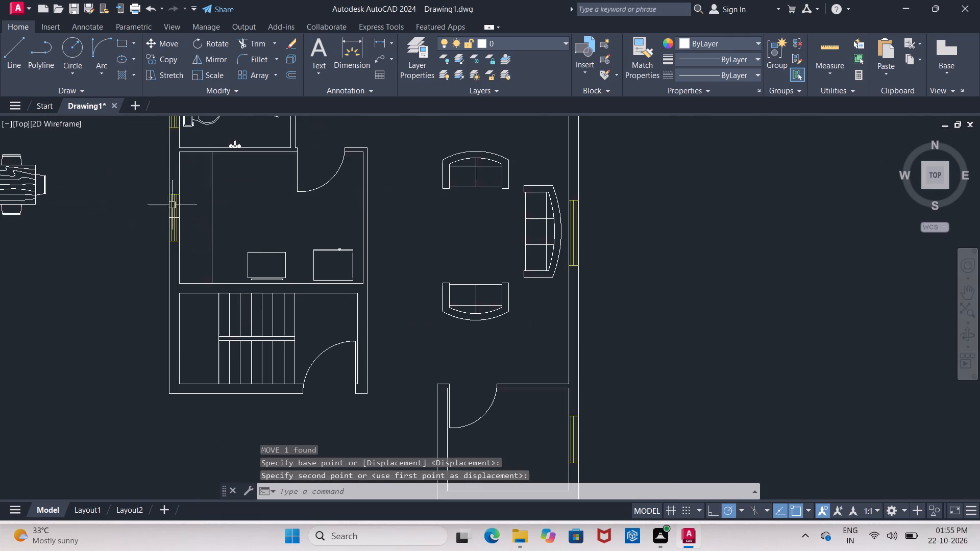
pyautogui.scroll(5, 170, 204)
pyautogui.click(195, 346)
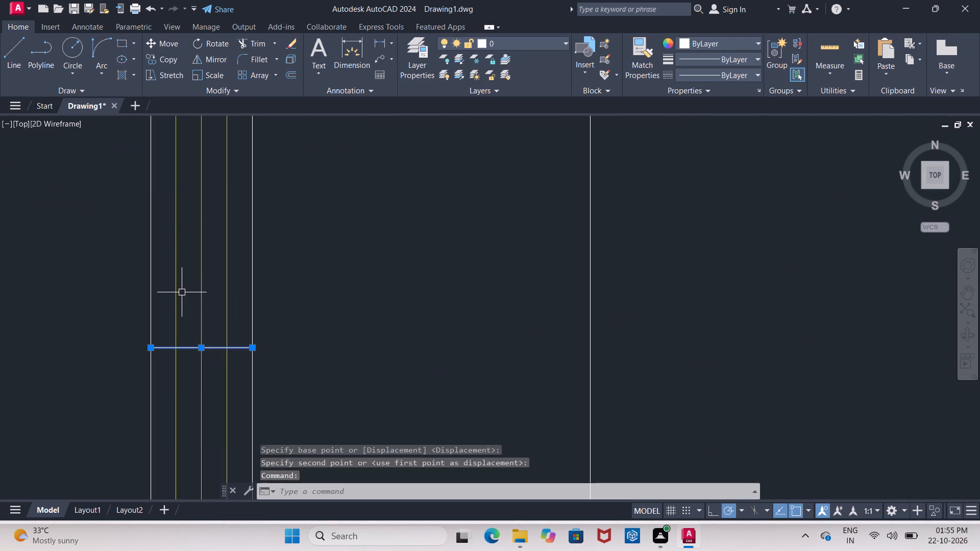
pyautogui.press('Delete')
# Move the rounded rectangular block southwest of the plan by its north edge's midpoint about 33.5' east-northeast into the southeast room.
pyautogui.scroll(-6, 152, 204)
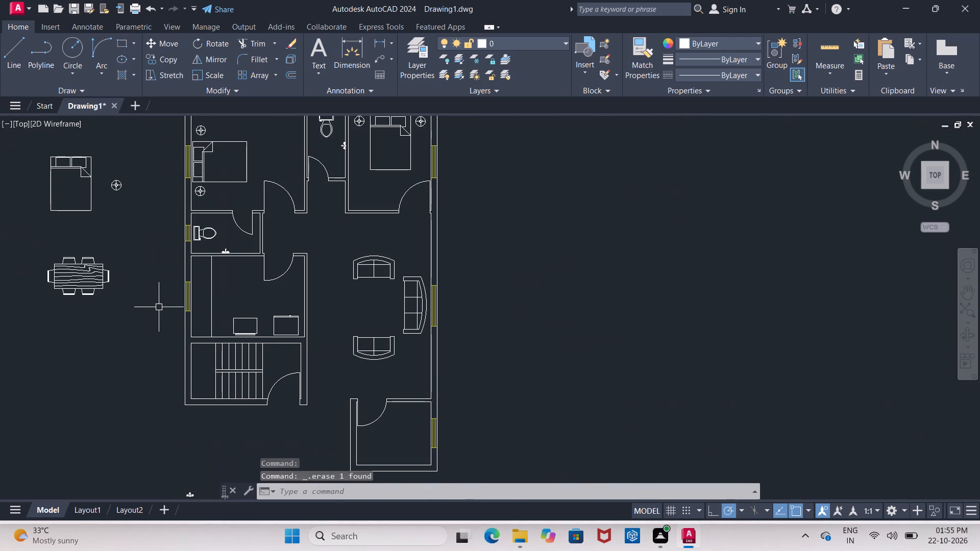
pyautogui.scroll(-1, 313, 302)
pyautogui.scroll(2, 299, 336)
pyautogui.scroll(-2, 277, 286)
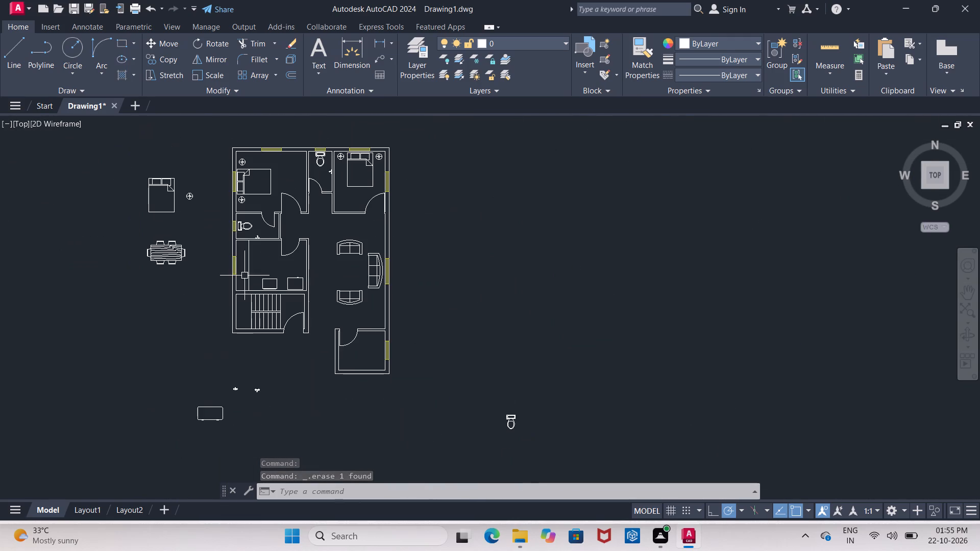
pyautogui.scroll(3, 214, 423)
pyautogui.click(213, 411)
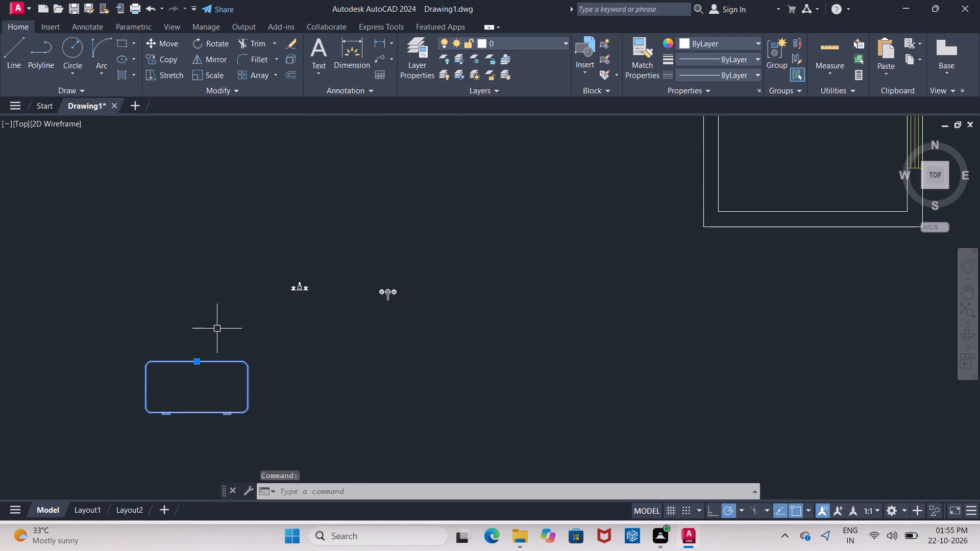
pyautogui.press('m')
pyautogui.click(263, 361)
pyautogui.click(199, 362)
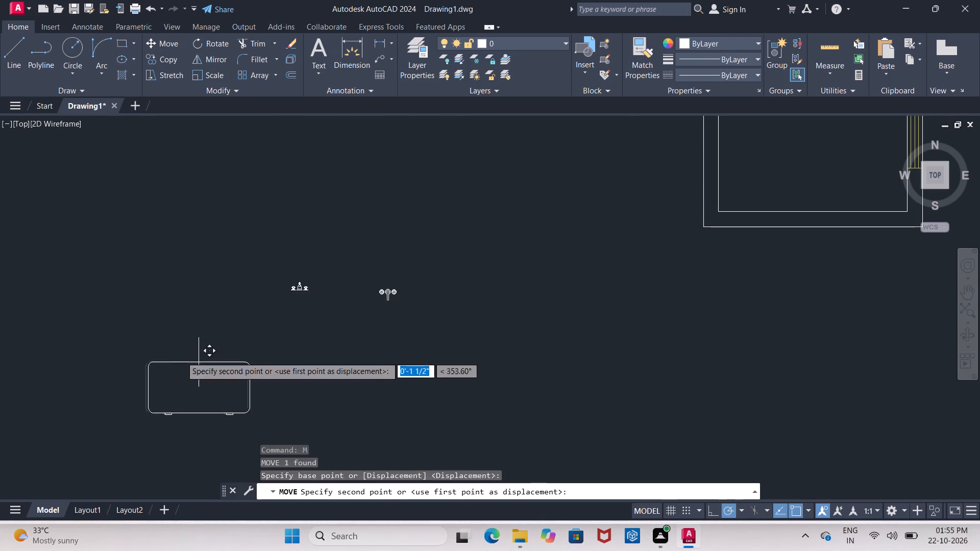
pyautogui.scroll(-3, 162, 368)
pyautogui.scroll(5, 330, 306)
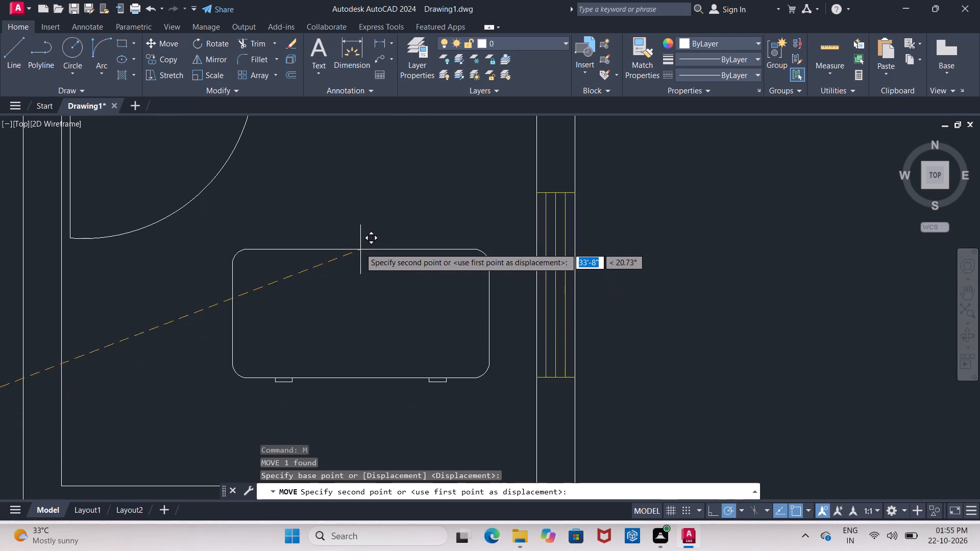
pyautogui.click(351, 239)
pyautogui.press('Escape')
# Rotate the rounded rectangular block clockwise by 90° about its east edge's midpoint, so its small tabs face west.
pyautogui.click(440, 237)
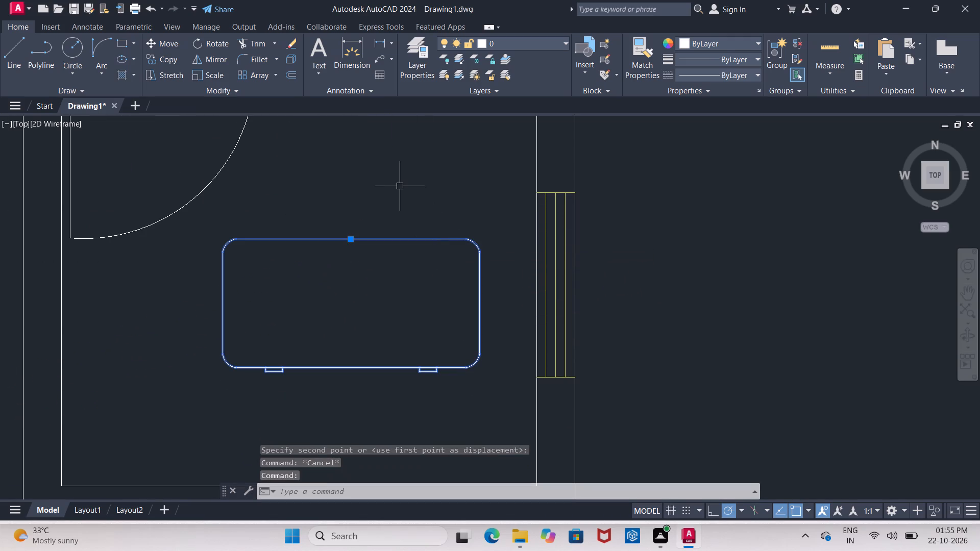
pyautogui.press('r')
pyautogui.click(447, 243)
pyautogui.moveTo(476, 303); pyautogui.dragTo(477, 317)
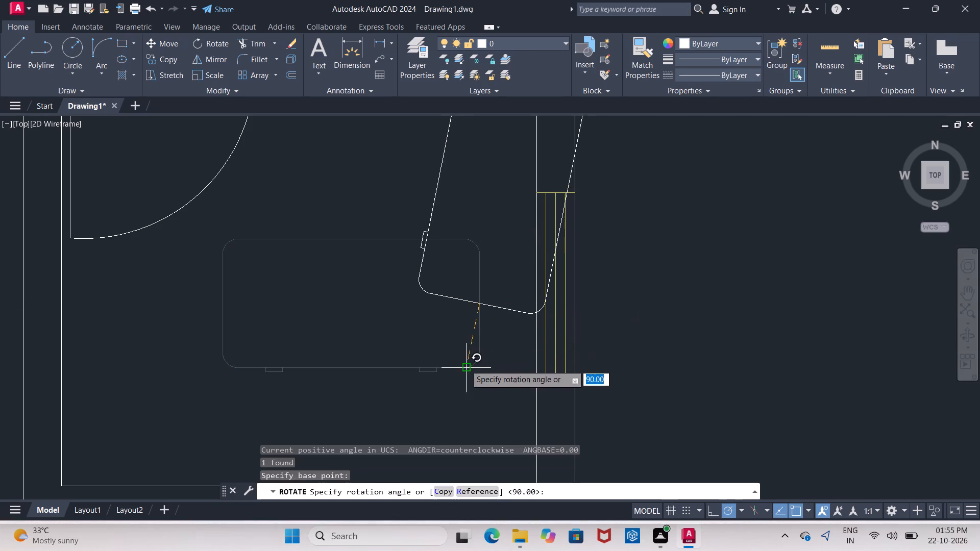
pyautogui.click(480, 377)
# Move the rounded rectangular block by its east edge's midpoint about 2'-6" south-southwest, just inside the southeast room's east window.
pyautogui.click(469, 303)
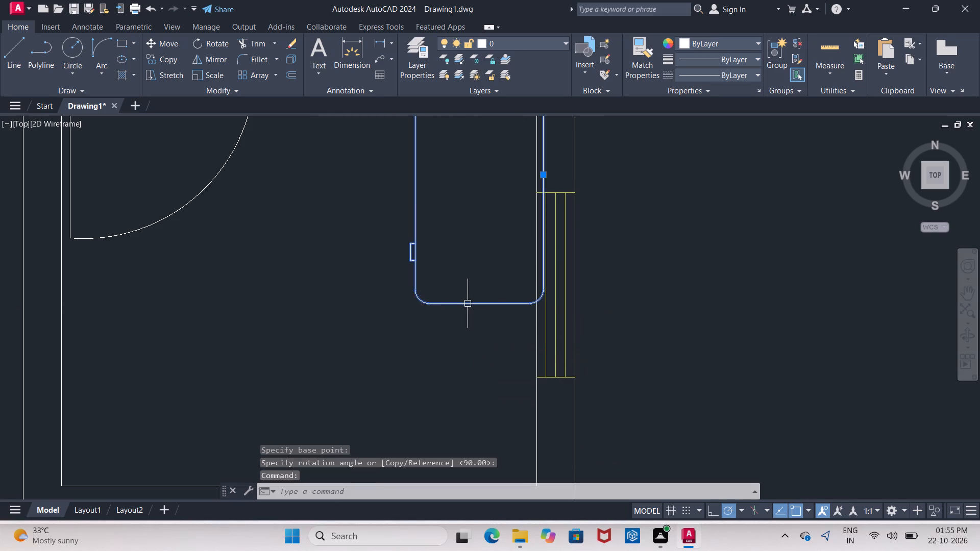
pyautogui.press('m')
pyautogui.click(497, 333)
pyautogui.scroll(-2, 441, 321)
pyautogui.click(478, 263)
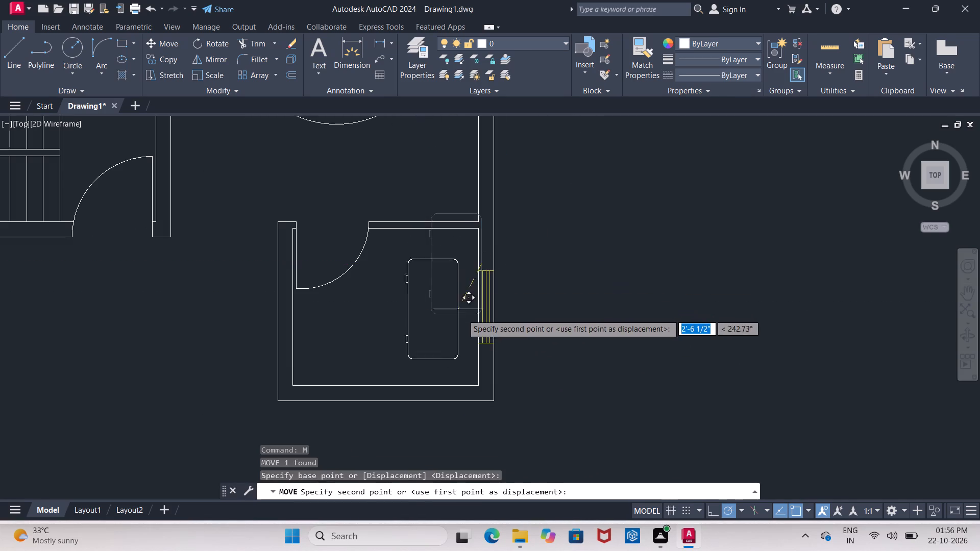
pyautogui.scroll(2, 463, 317)
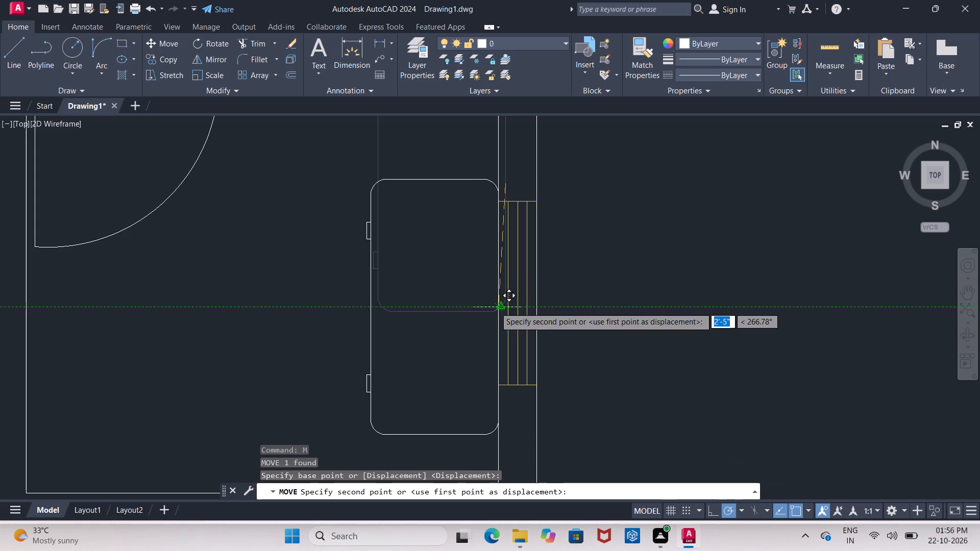
pyautogui.click(481, 307)
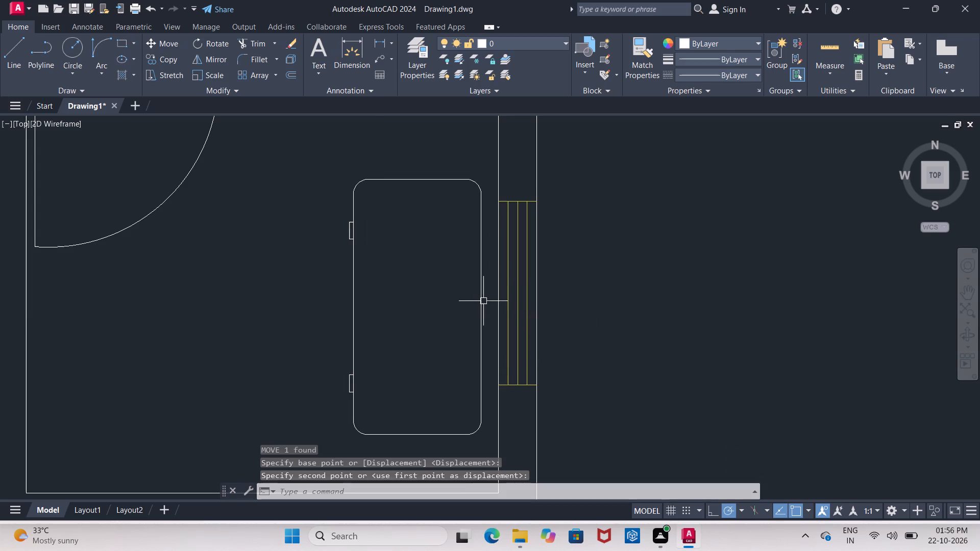
# Copy the round lamp block beside the spare bed about 46.5' southeast, to just north of the rounded rectangular block in the southeast room.
pyautogui.scroll(-3, 463, 253)
pyautogui.scroll(1, 372, 278)
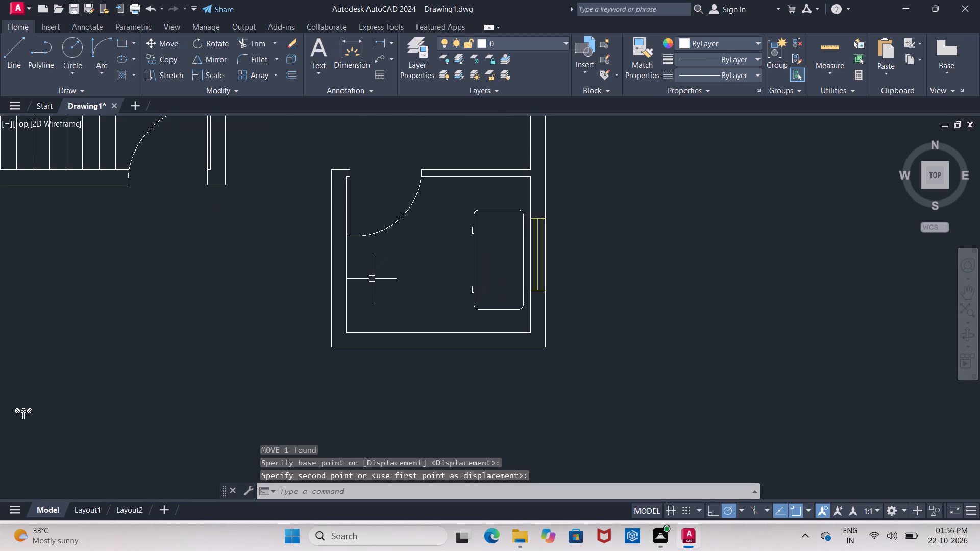
pyautogui.scroll(-1, 269, 245)
pyautogui.scroll(-3, 360, 288)
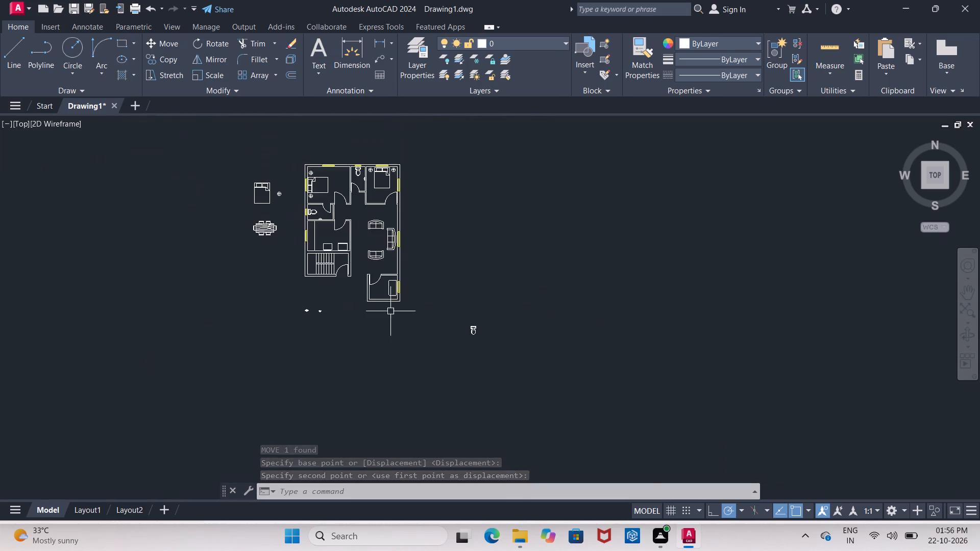
pyautogui.scroll(3, 313, 232)
pyautogui.scroll(-2, 261, 231)
pyautogui.scroll(1, 231, 244)
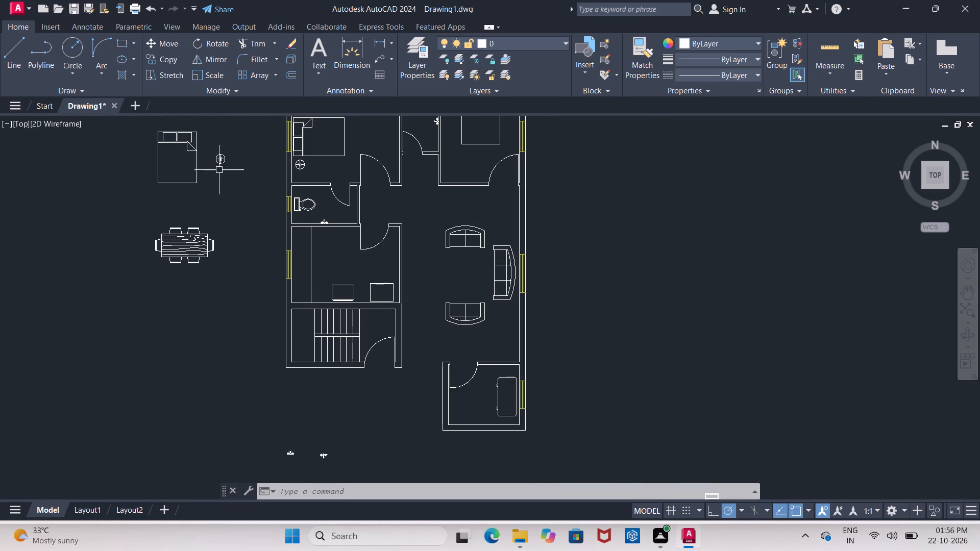
pyautogui.click(217, 159)
pyautogui.press('c')
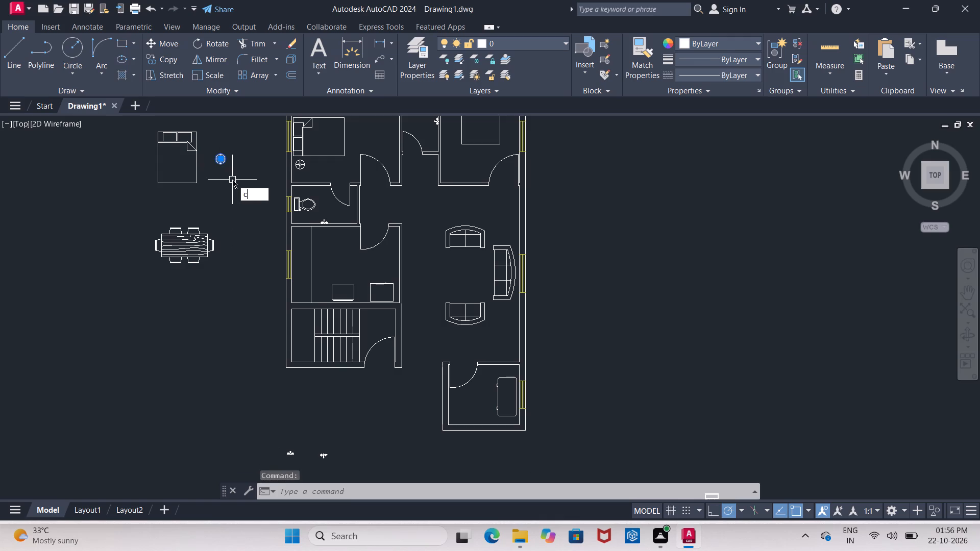
pyautogui.click(266, 221)
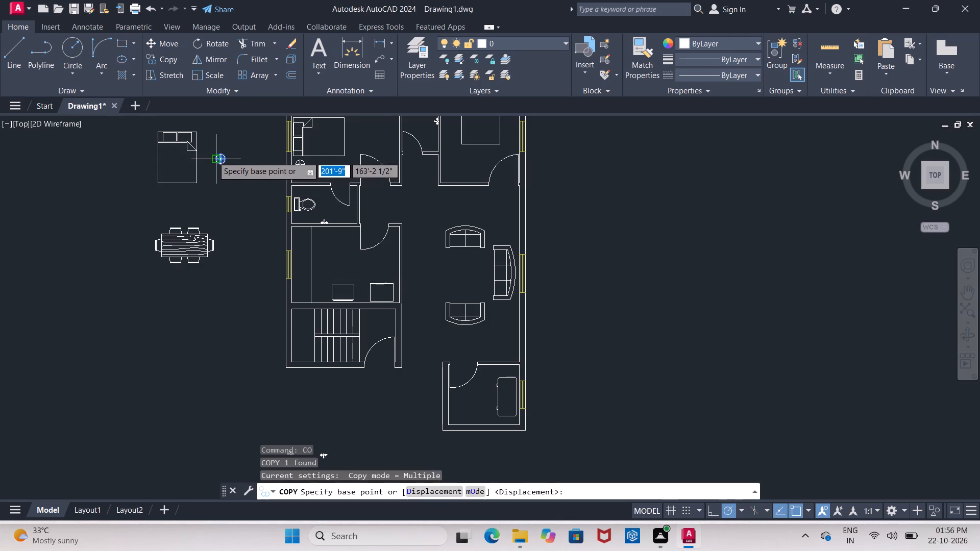
pyautogui.click(217, 158)
pyautogui.scroll(-3, 242, 221)
pyautogui.scroll(5, 290, 281)
pyautogui.scroll(5, 533, 281)
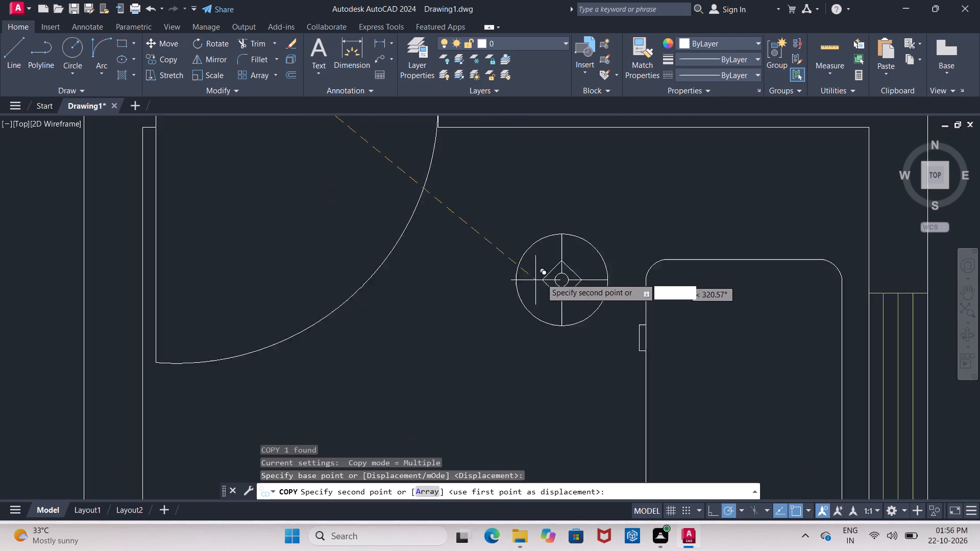
pyautogui.scroll(-3, 321, 274)
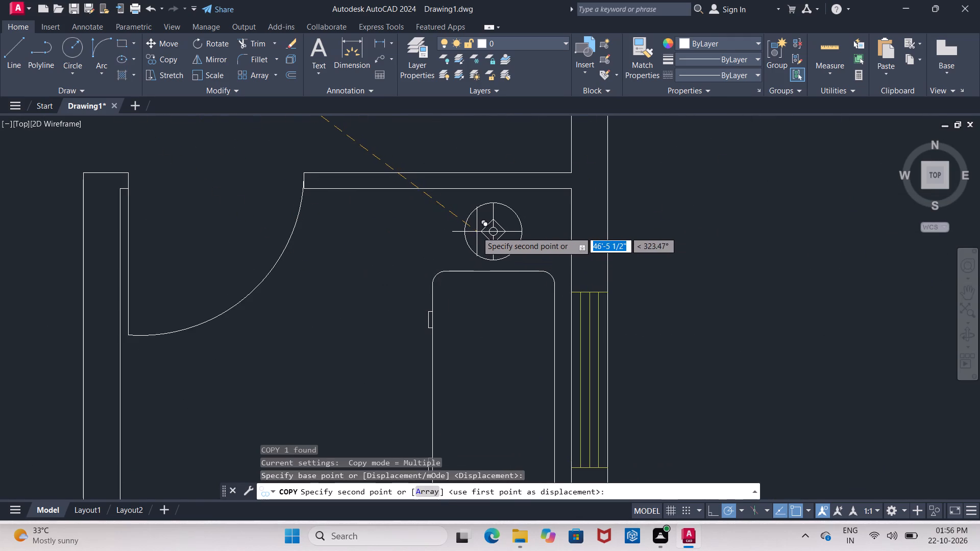
pyautogui.click(476, 232)
pyautogui.scroll(-3, 447, 201)
pyautogui.scroll(3, 453, 287)
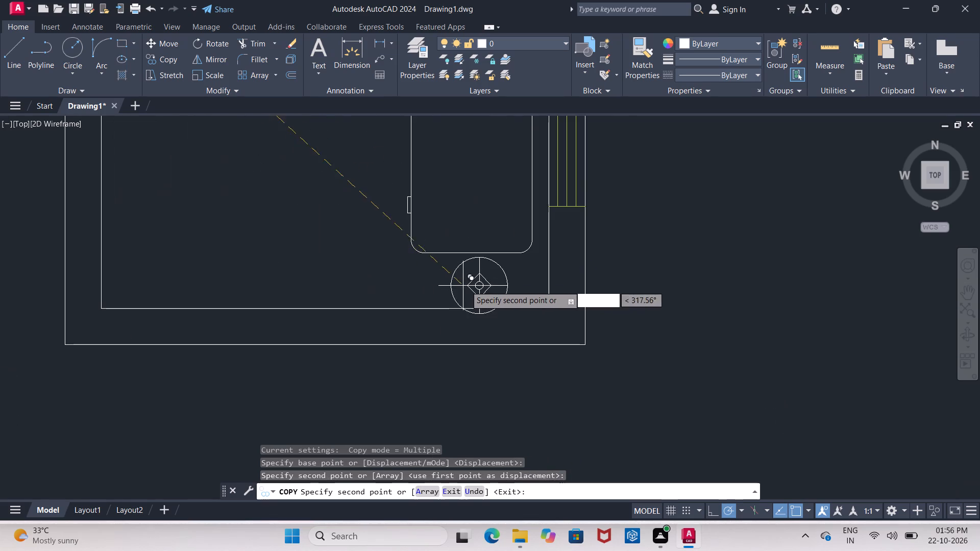
pyautogui.press('Escape')
# Open DesignCenter and look through the blocks in the sample drawing Electrical Power.dwg.
pyautogui.scroll(-4, 365, 263)
pyautogui.scroll(2, 335, 273)
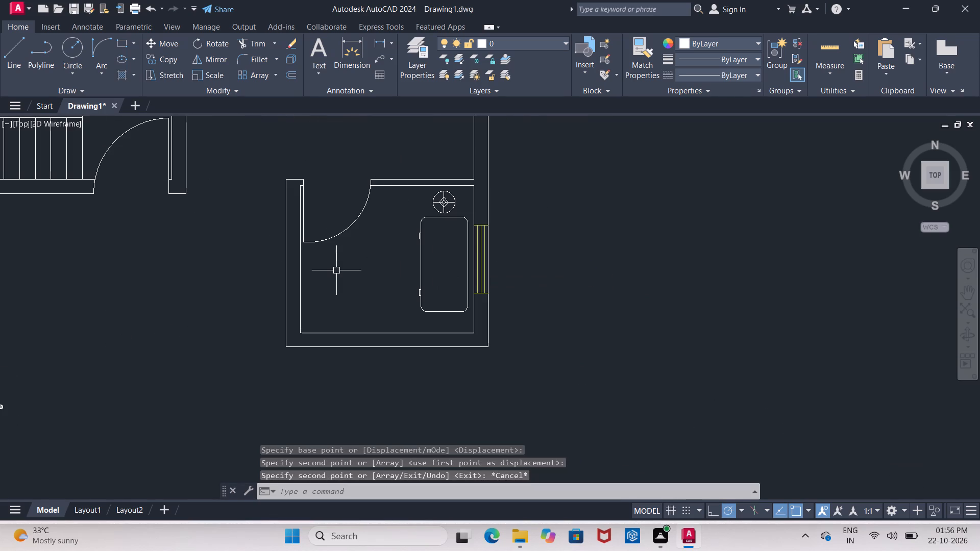
pyautogui.scroll(-4, 359, 283)
pyautogui.scroll(2, 287, 237)
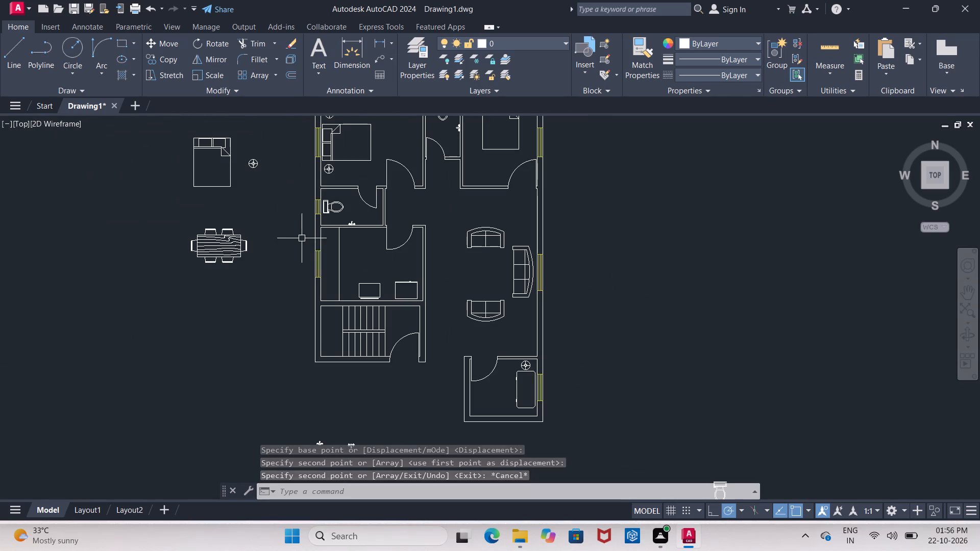
pyautogui.scroll(-1, 280, 272)
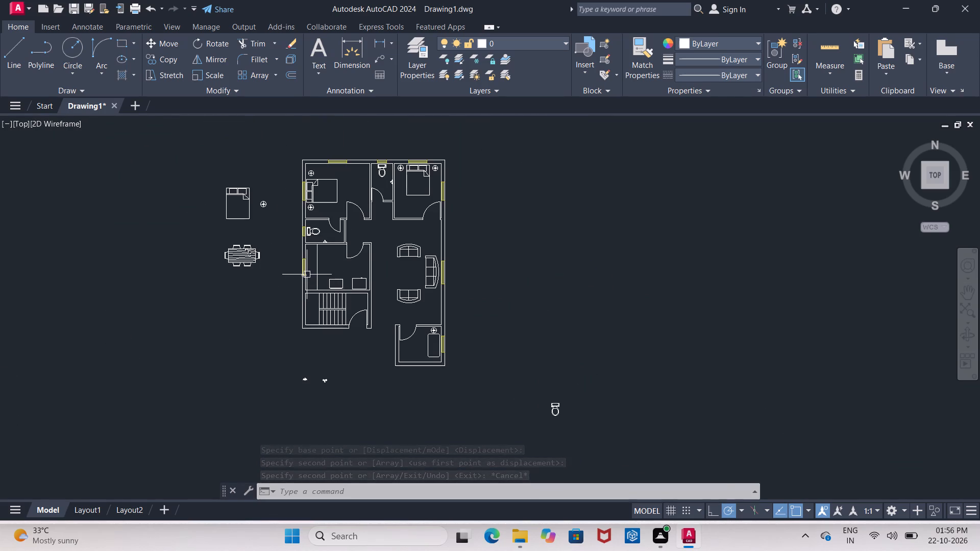
pyautogui.press('d')
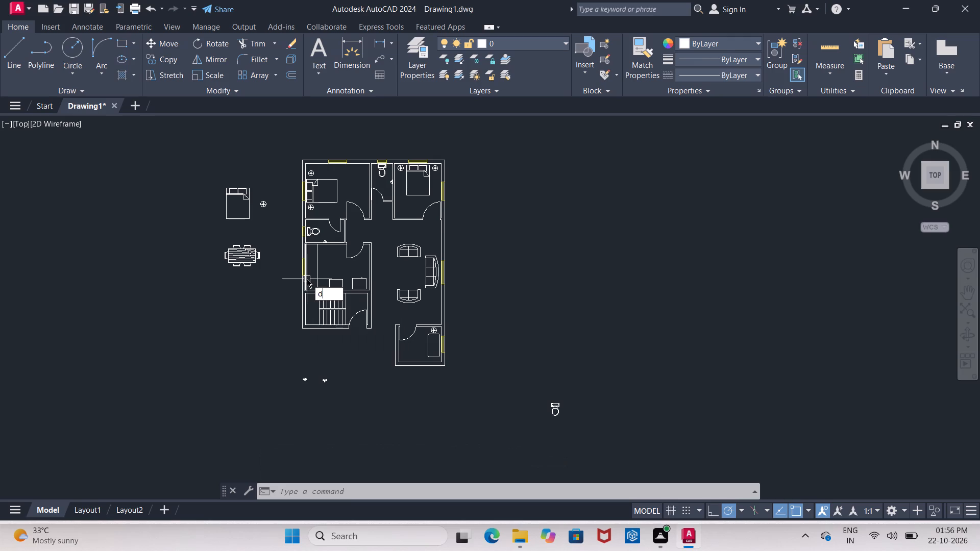
pyautogui.press('c')
pyautogui.press('Return')
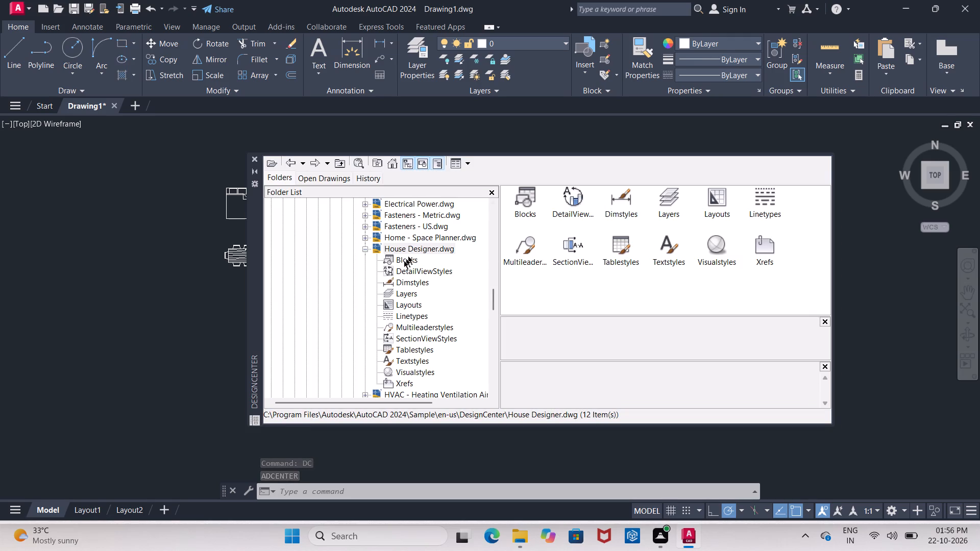
pyautogui.scroll(2, 410, 261)
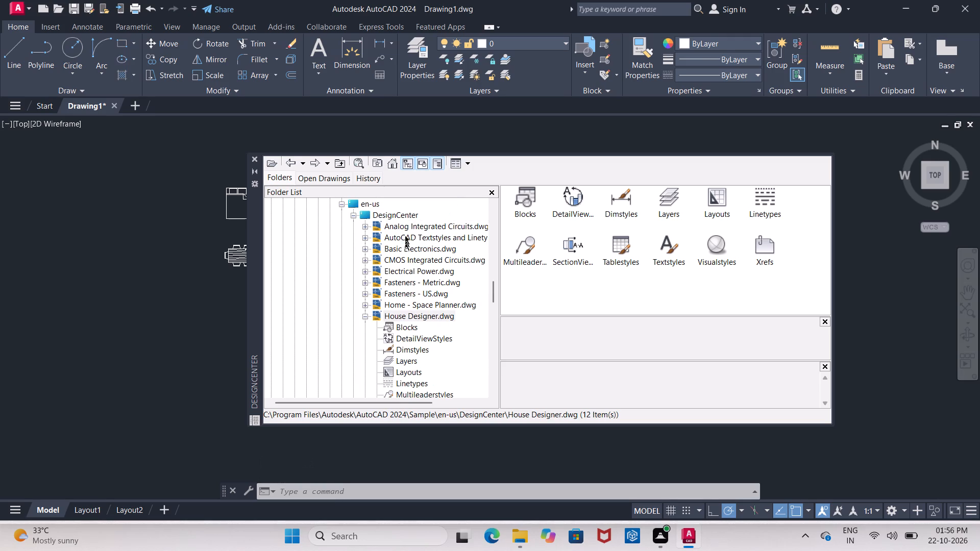
pyautogui.click(404, 214)
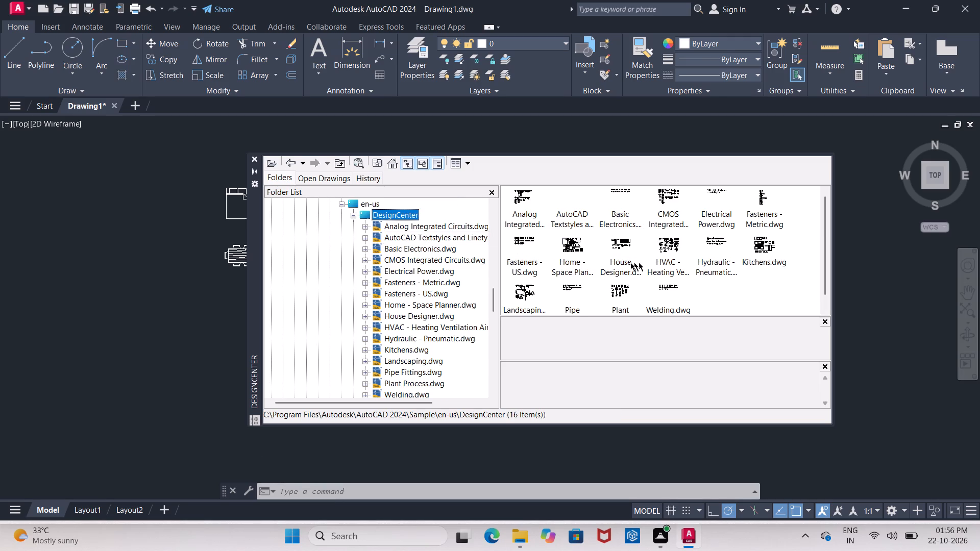
pyautogui.scroll(2, 630, 263)
pyautogui.click(720, 208)
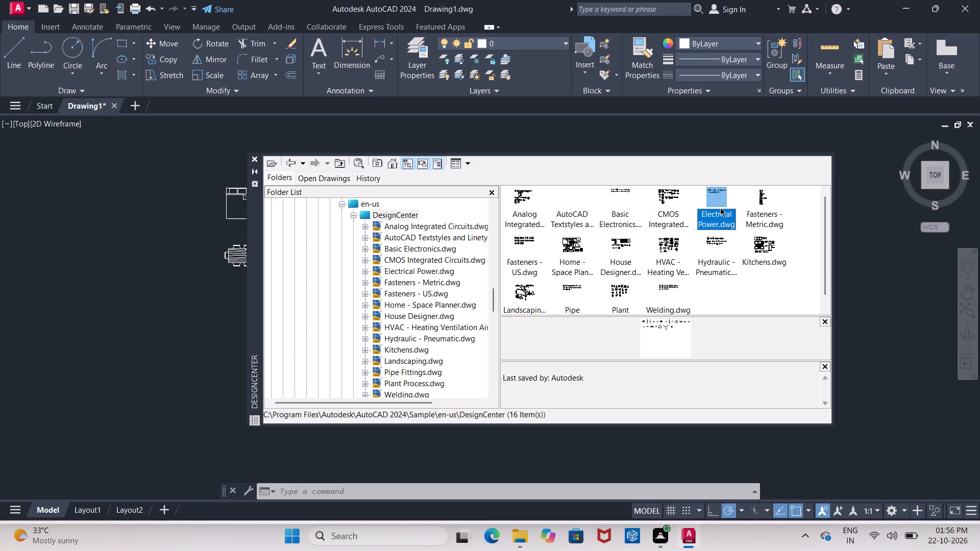
pyautogui.doubleClick(714, 201)
pyautogui.doubleClick(538, 205)
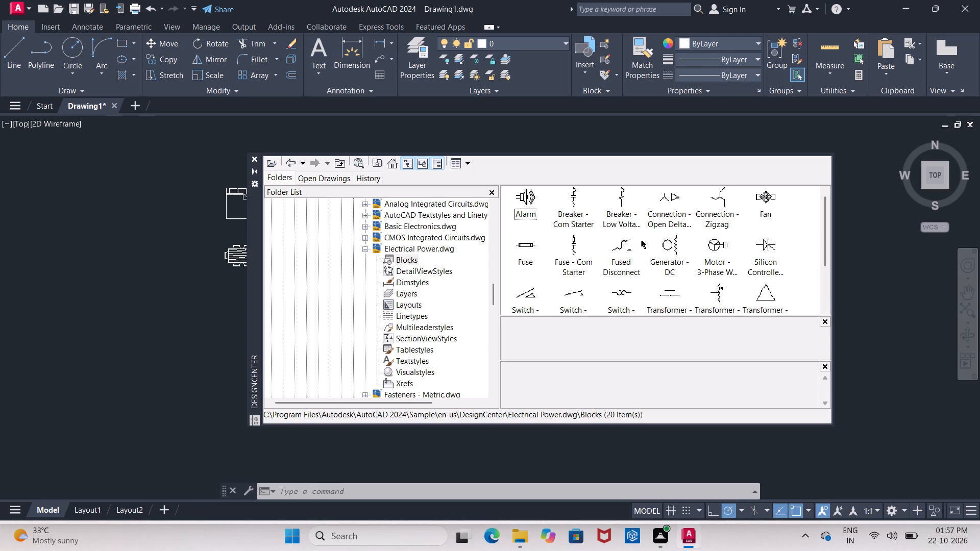
pyautogui.scroll(-1, 642, 240)
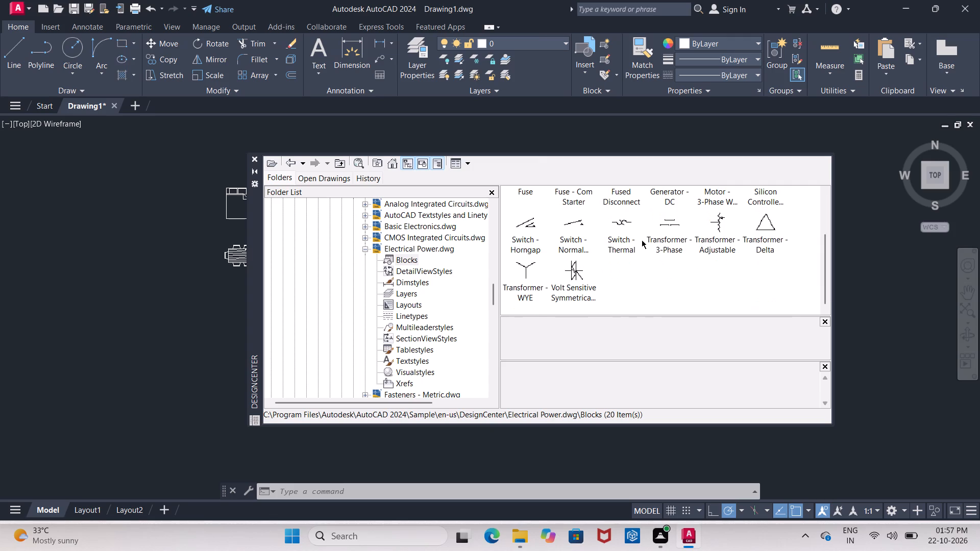
pyautogui.scroll(2, 642, 240)
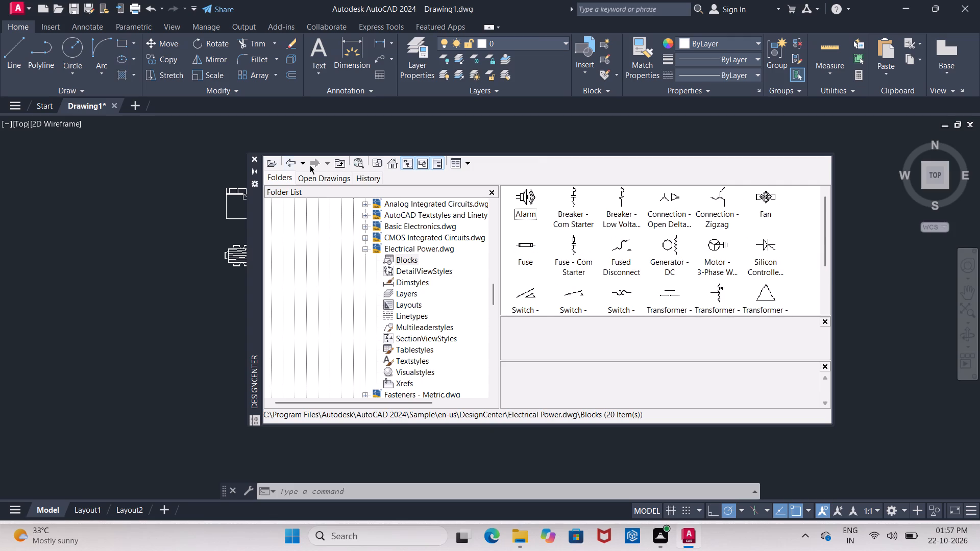
# Insert the Chair - Desk block from Home - Space Planner.dwg into the empty area west of the plan, southwest of the dining set.
pyautogui.click(288, 163)
pyautogui.click(289, 163)
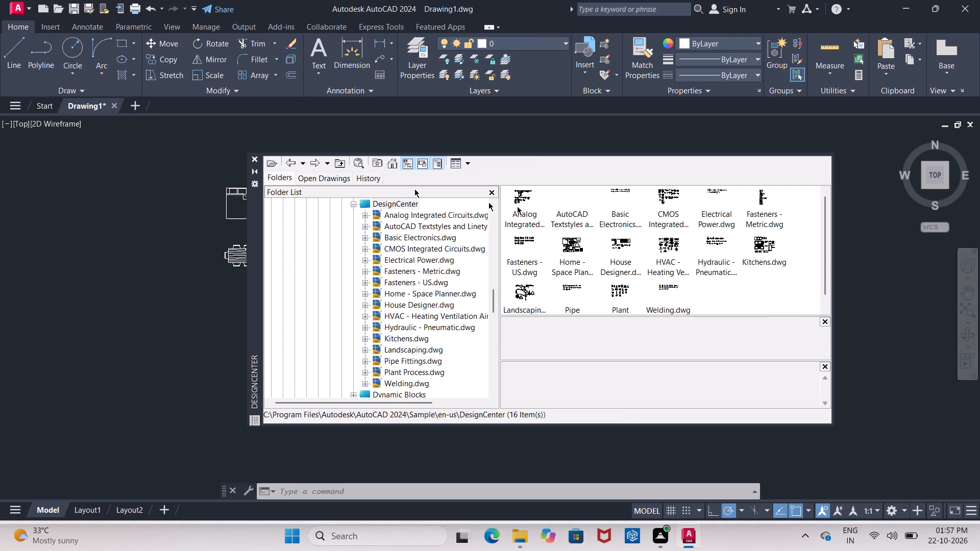
pyautogui.doubleClick(569, 245)
pyautogui.doubleClick(538, 202)
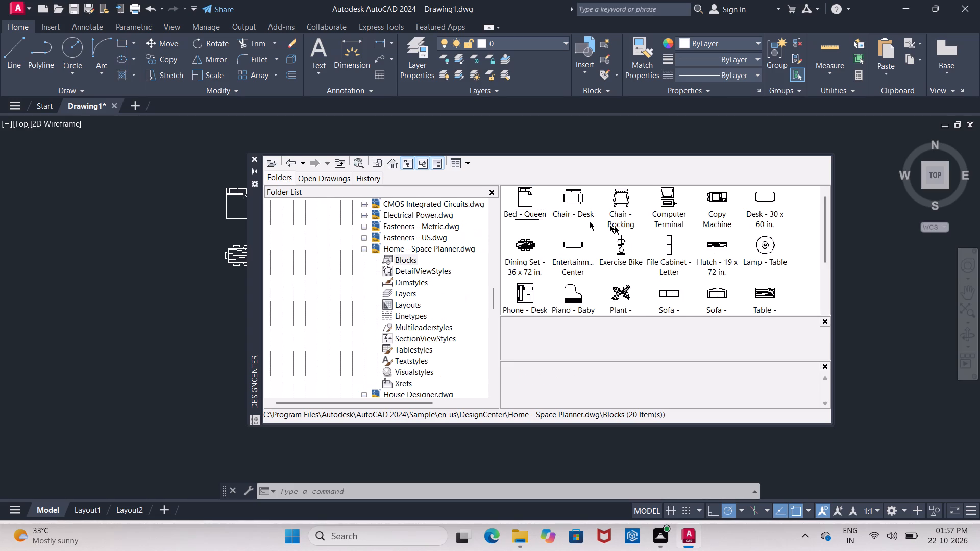
pyautogui.scroll(-3, 644, 245)
pyautogui.scroll(2, 545, 263)
pyautogui.click(577, 198)
pyautogui.moveTo(573, 200); pyautogui.dragTo(246, 285)
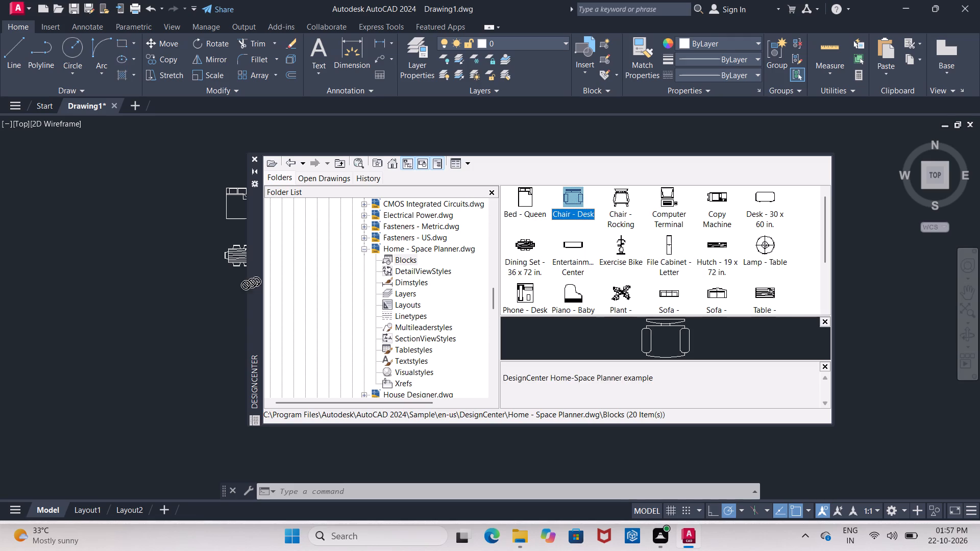
pyautogui.moveTo(246, 285); pyautogui.dragTo(199, 296)
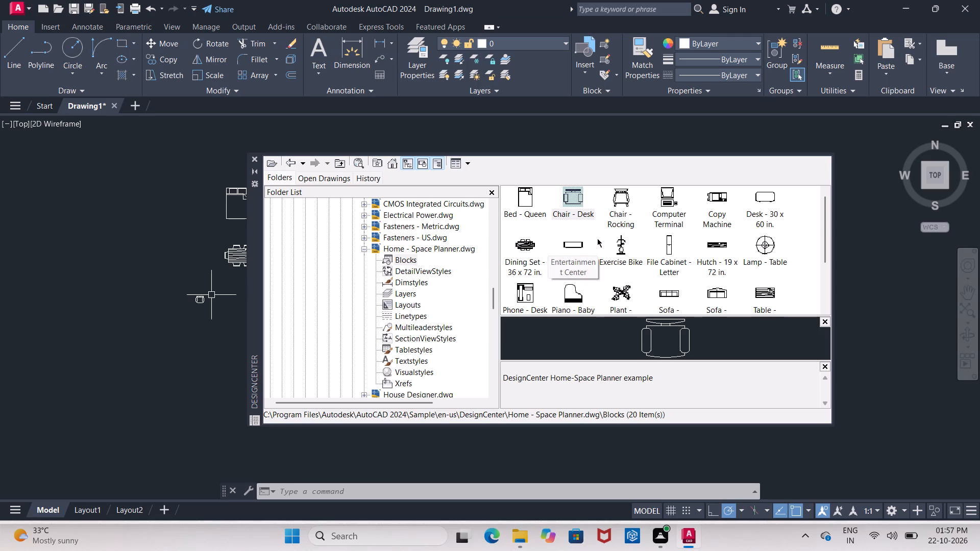
pyautogui.click(597, 239)
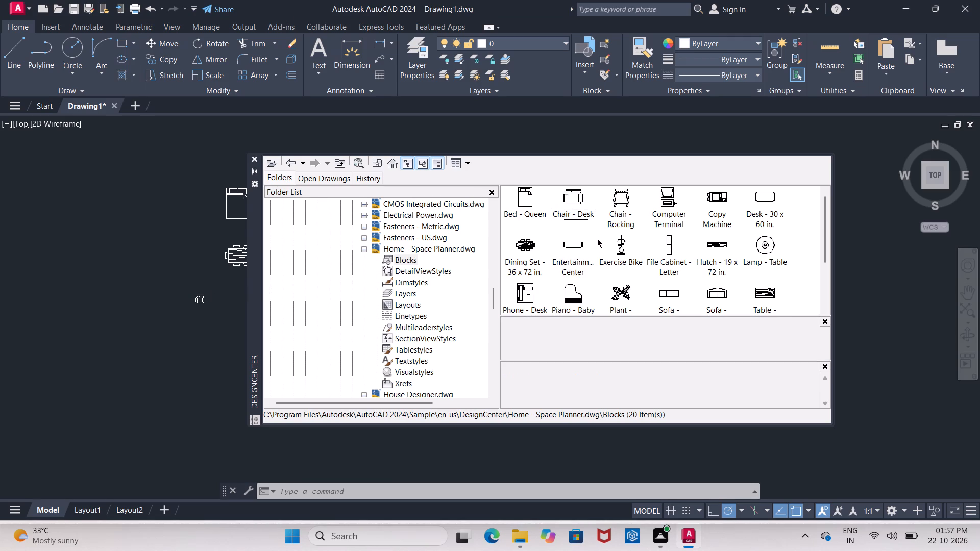
# Look through the blocks in the sample drawings Home - Space Planner.dwg and Fasteners - US.dwg.
pyautogui.scroll(2, 404, 241)
pyautogui.click(399, 227)
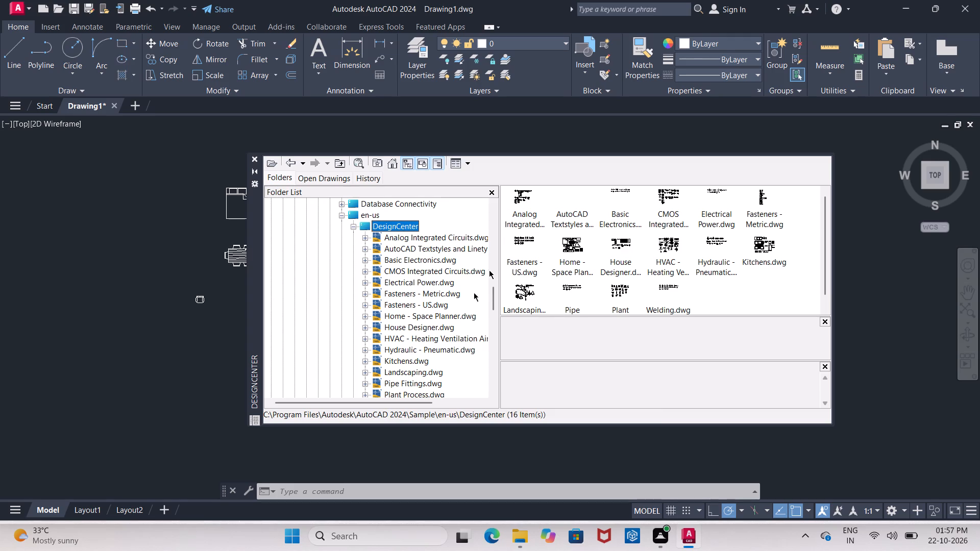
pyautogui.scroll(-1, 405, 299)
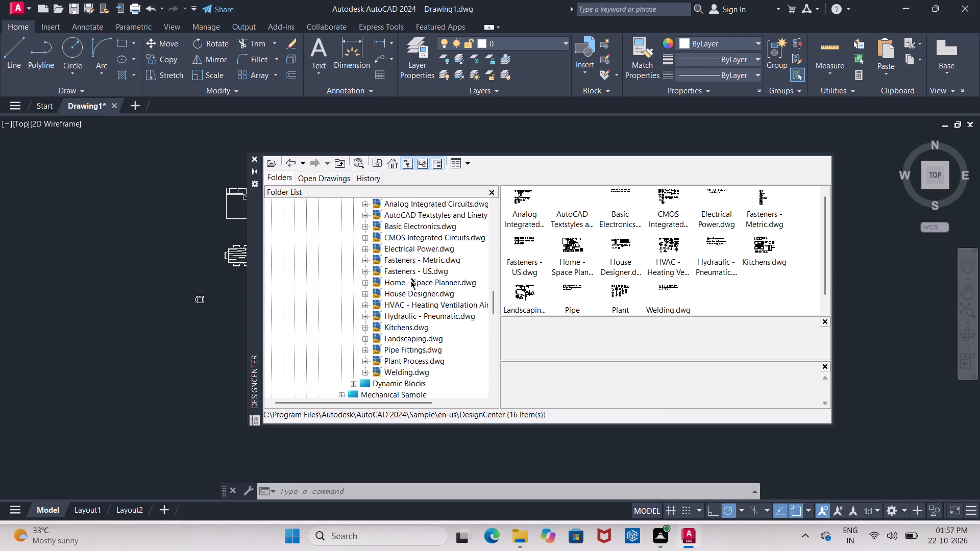
pyautogui.click(410, 283)
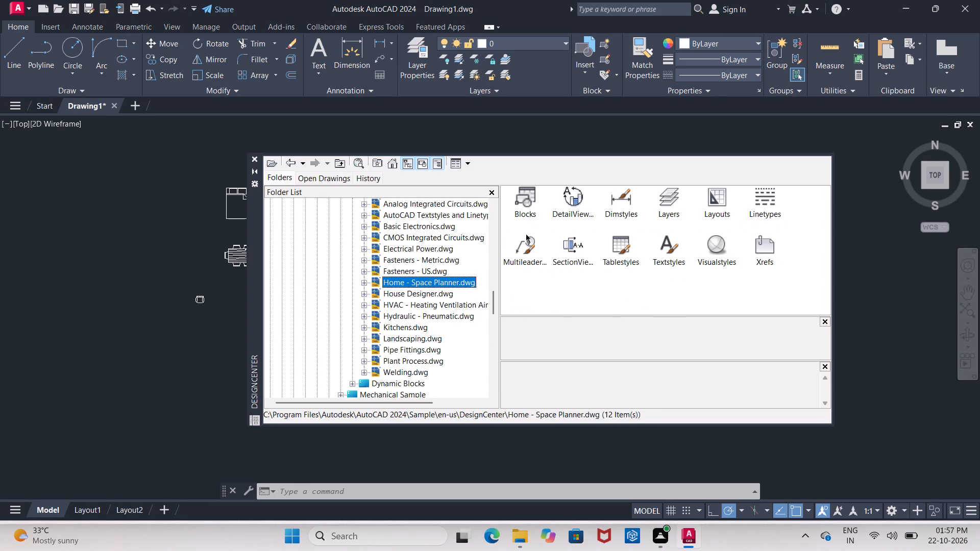
pyautogui.doubleClick(527, 198)
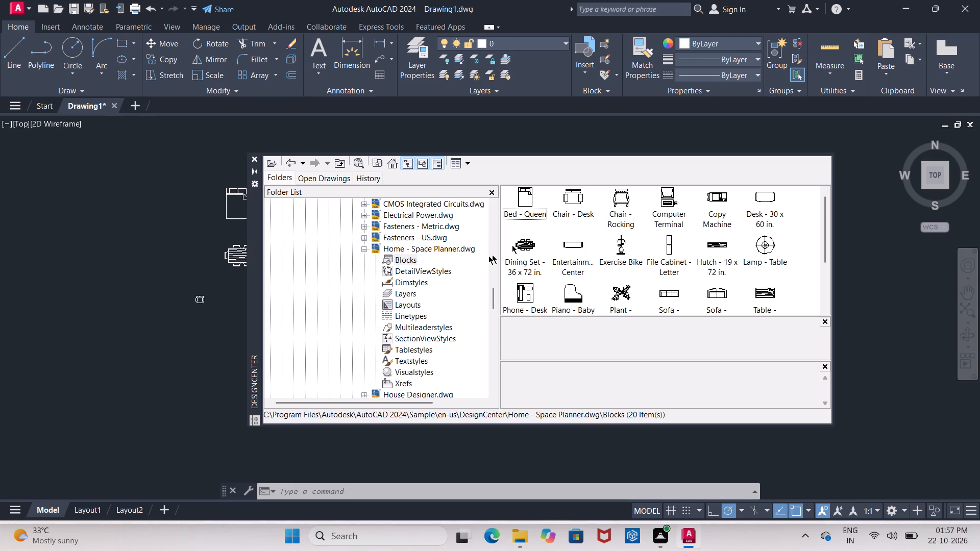
pyautogui.click(401, 238)
pyautogui.click(529, 204)
pyautogui.doubleClick(529, 204)
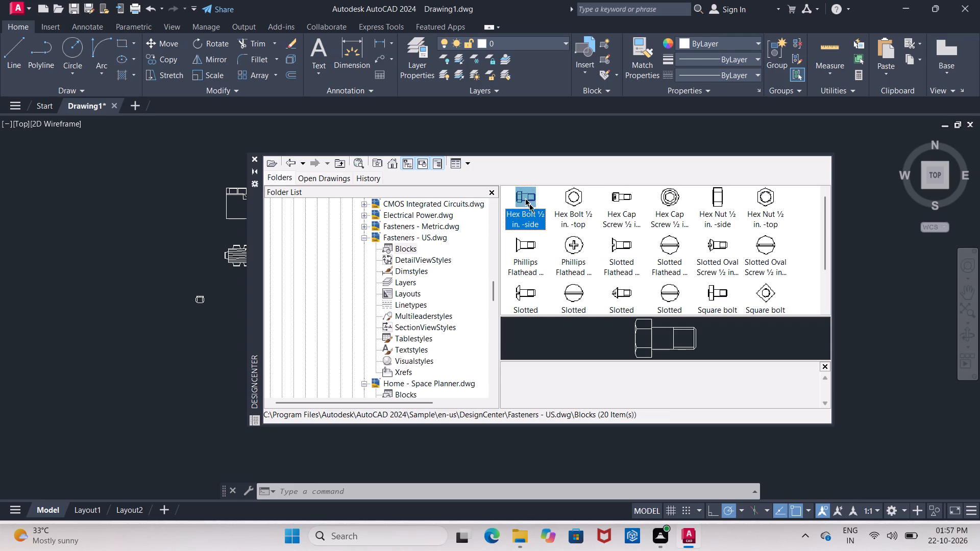
pyautogui.click(805, 223)
pyautogui.scroll(-4, 679, 244)
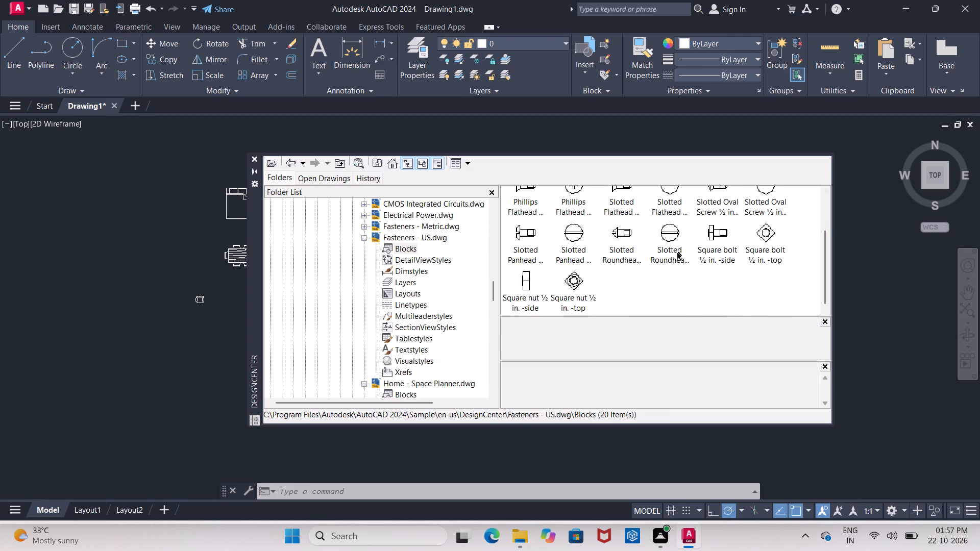
pyautogui.scroll(2, 677, 252)
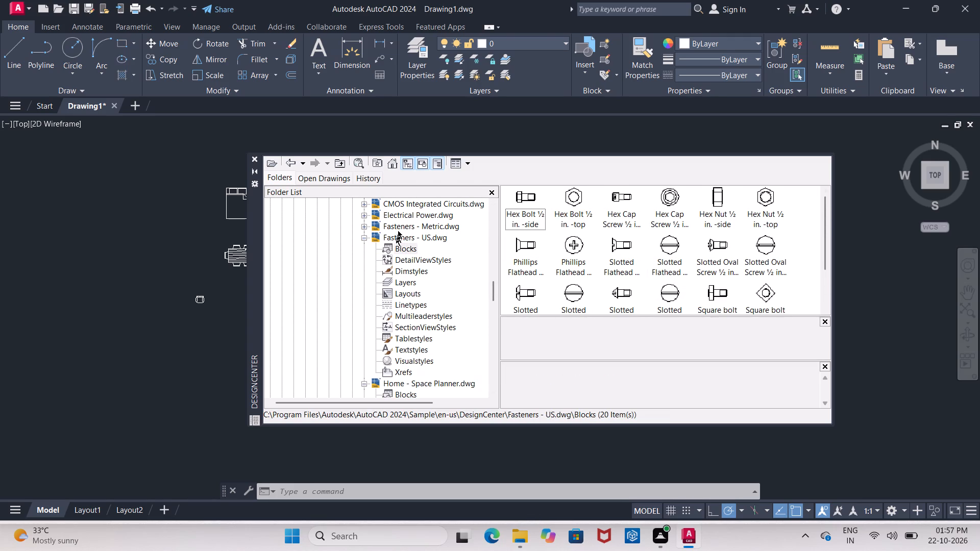
# Look through the Electrical Power.dwg blocks and the Fasteners - Metric.dwg contents, then return to the DesignCenter sample folder.
pyautogui.click(400, 218)
pyautogui.doubleClick(524, 198)
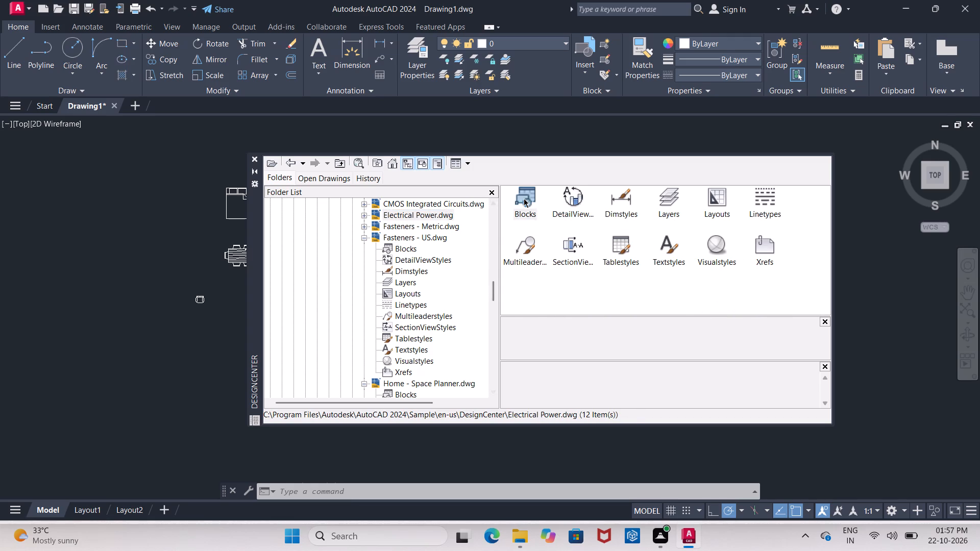
pyautogui.scroll(-3, 566, 232)
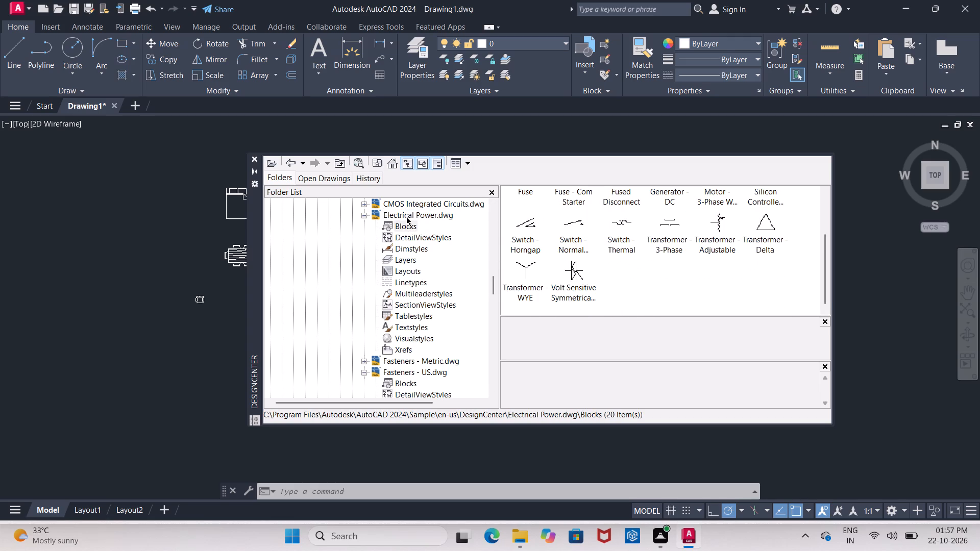
pyautogui.scroll(-3, 426, 301)
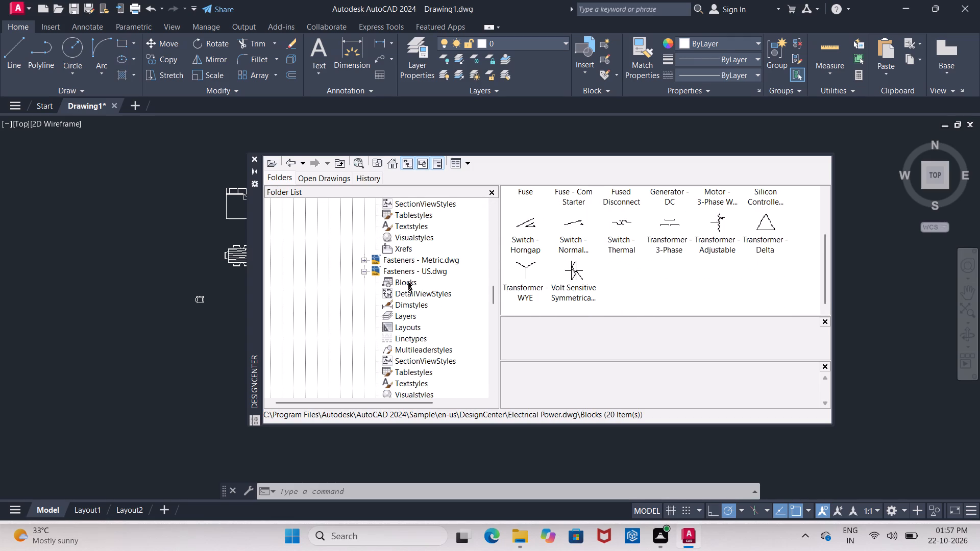
pyautogui.click(405, 263)
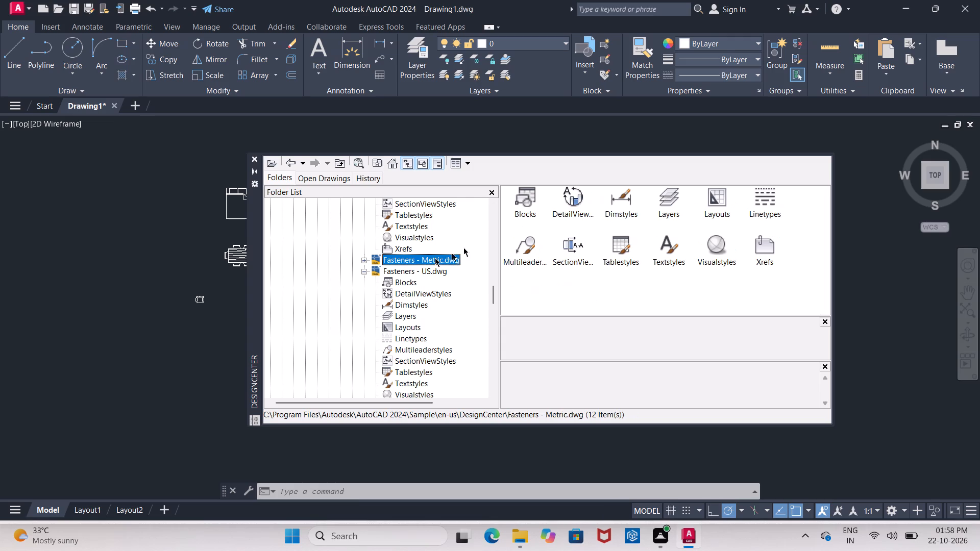
pyautogui.scroll(-3, 421, 270)
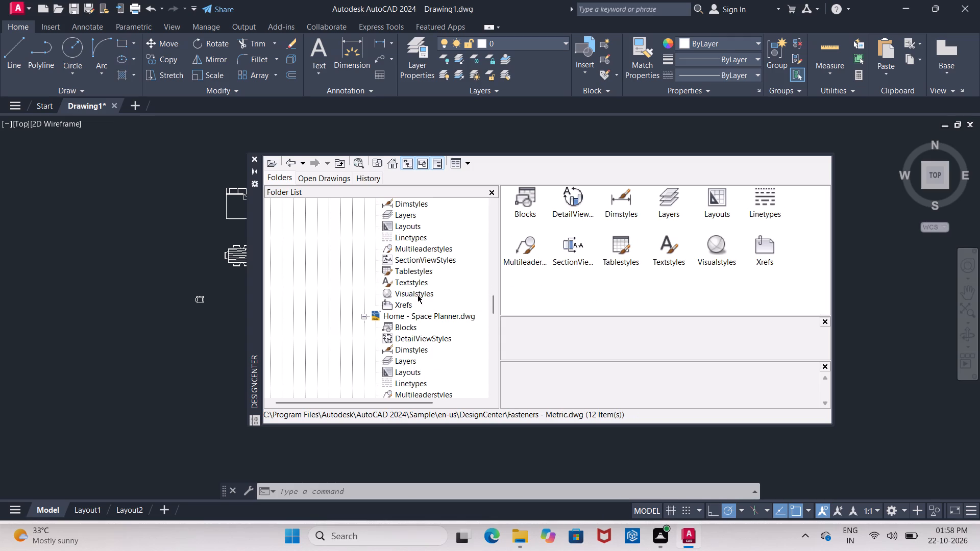
pyautogui.click(288, 163)
pyautogui.click(288, 163)
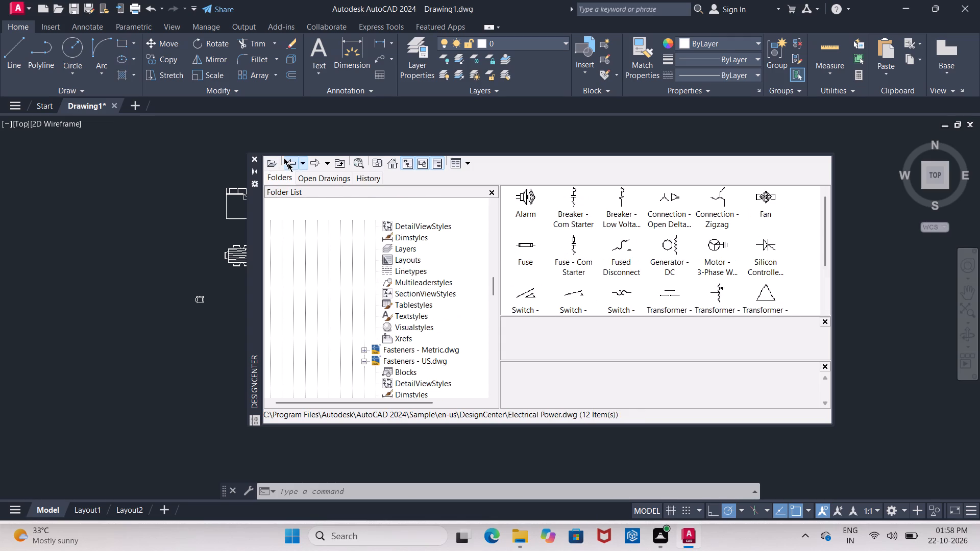
pyautogui.doubleClick(288, 163)
pyautogui.click(288, 163)
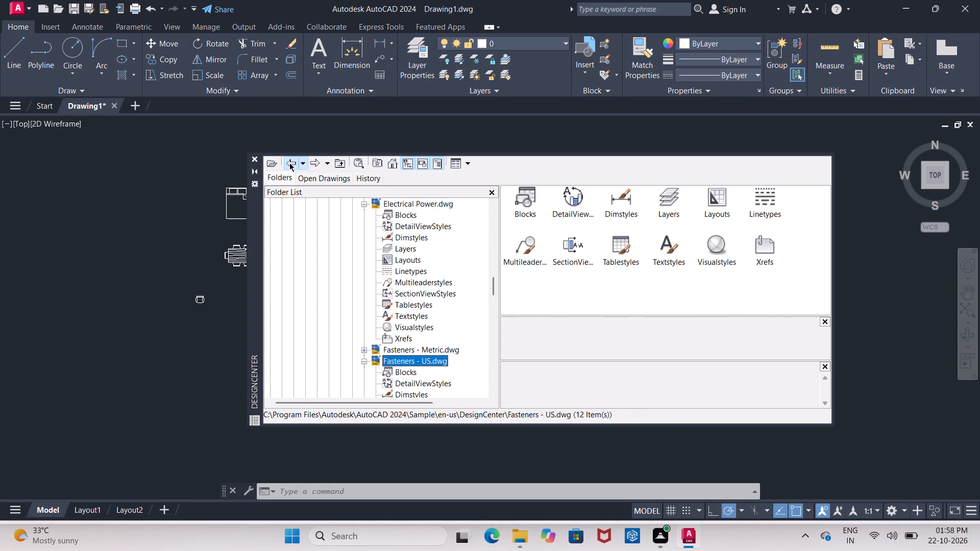
pyautogui.click(289, 163)
pyautogui.click(289, 163)
pyautogui.click(289, 163)
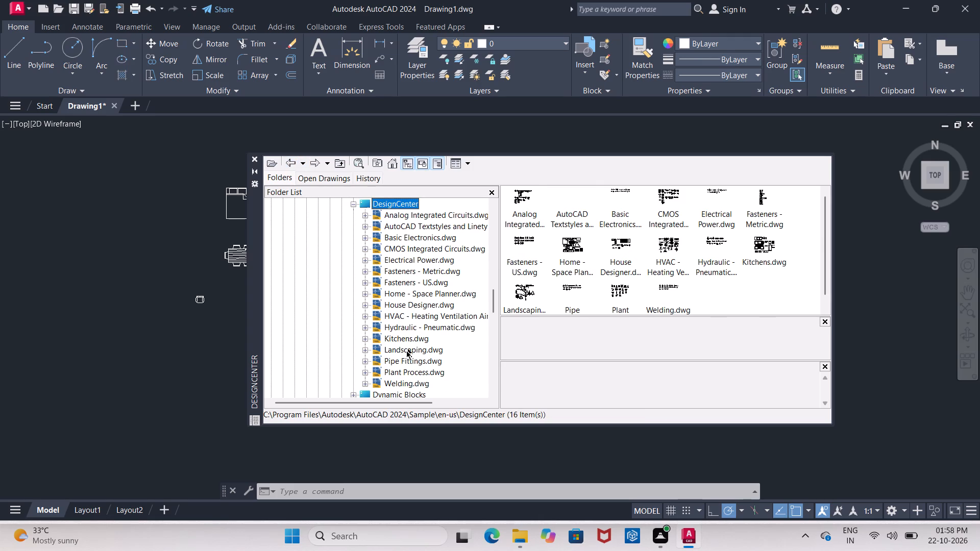
# Look through the blocks in HVAC - Heating Ventilation Air Conditioning.dwg and return to the sample folder.
pyautogui.scroll(-2, 404, 314)
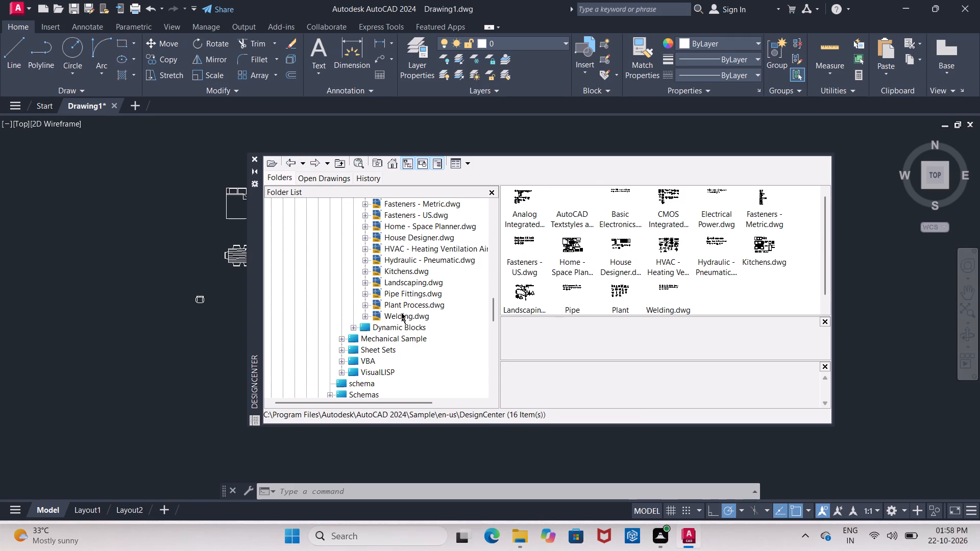
pyautogui.scroll(1, 402, 306)
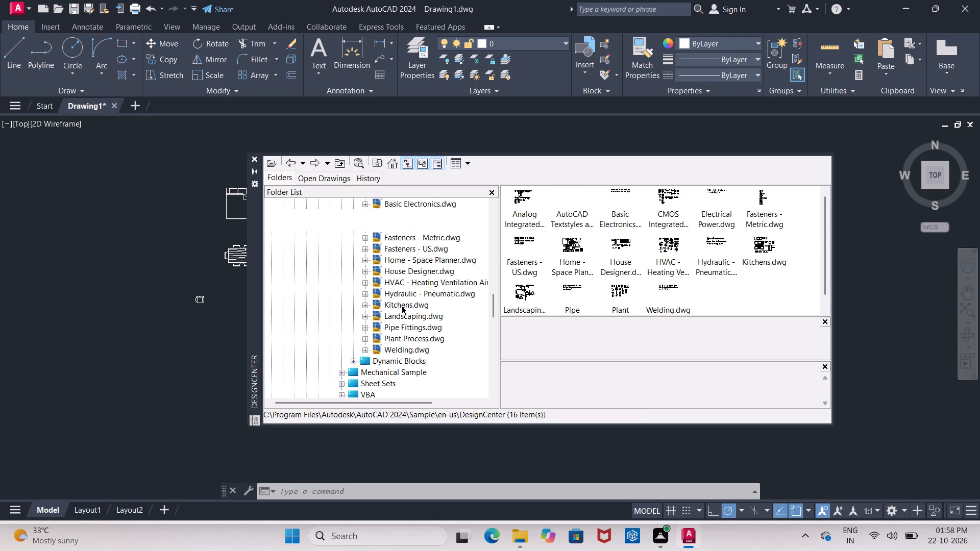
pyautogui.click(405, 283)
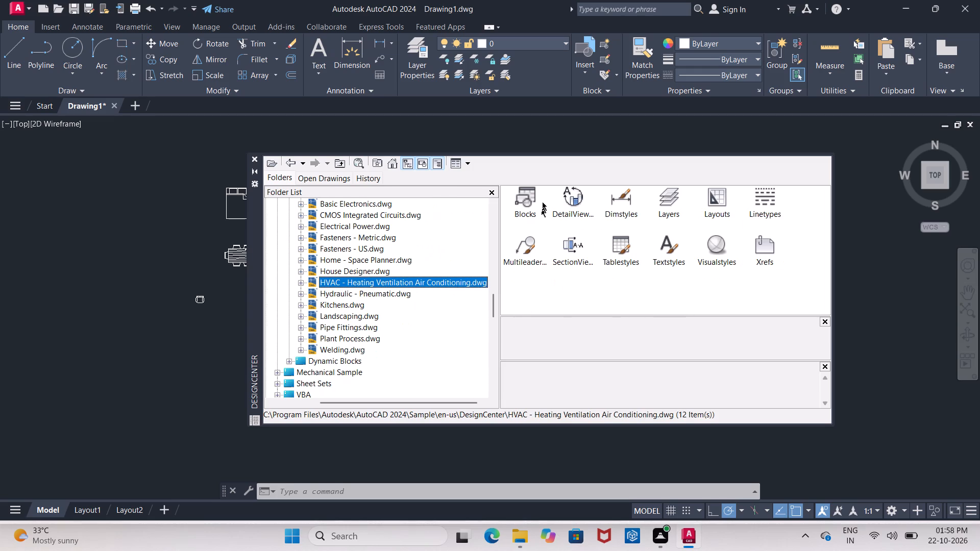
pyautogui.doubleClick(530, 200)
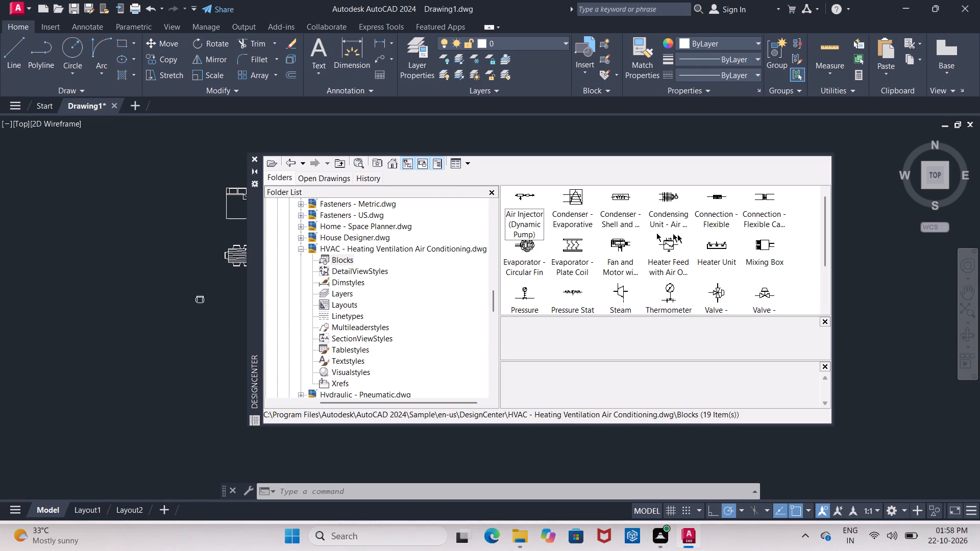
pyautogui.scroll(-2, 718, 248)
pyautogui.scroll(2, 717, 256)
pyautogui.click(292, 161)
pyautogui.click(292, 161)
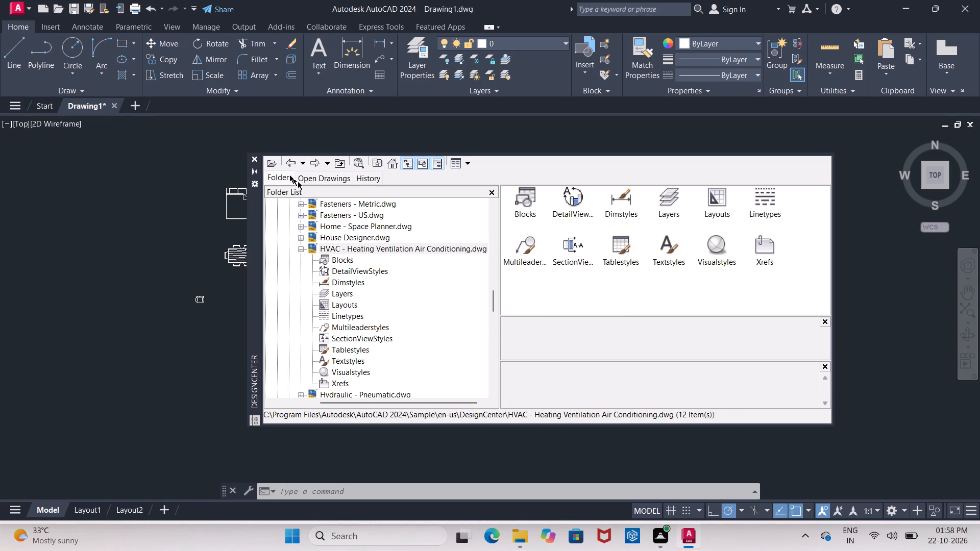
pyautogui.click(291, 161)
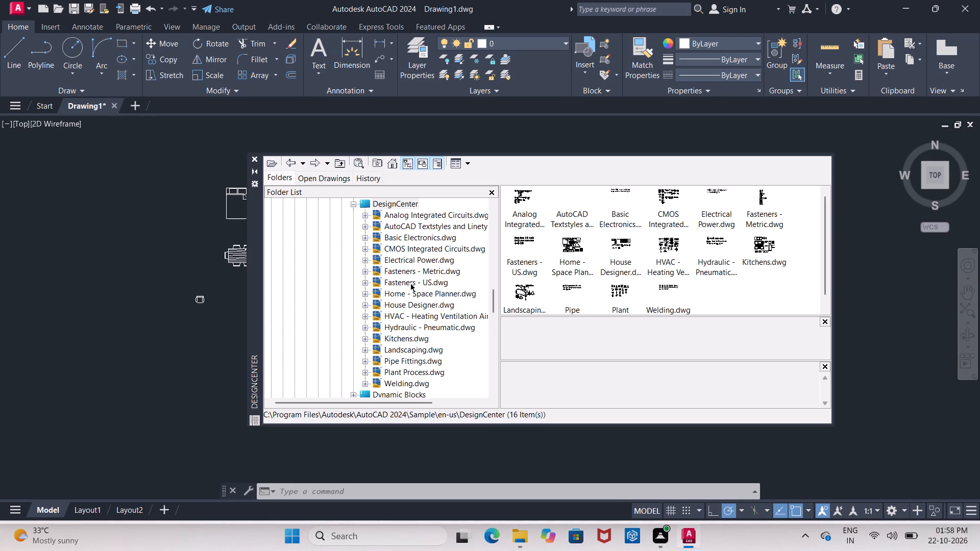
# Insert the Range-Oven - 30 in top block from Kitchens.dwg into the empty area west of the dining set.
pyautogui.click(399, 338)
pyautogui.doubleClick(520, 209)
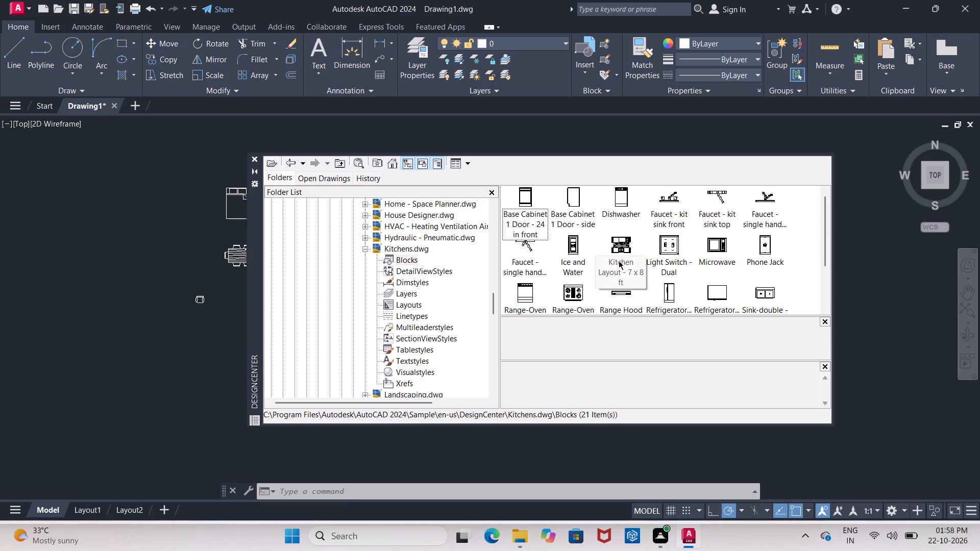
pyautogui.scroll(-1, 640, 256)
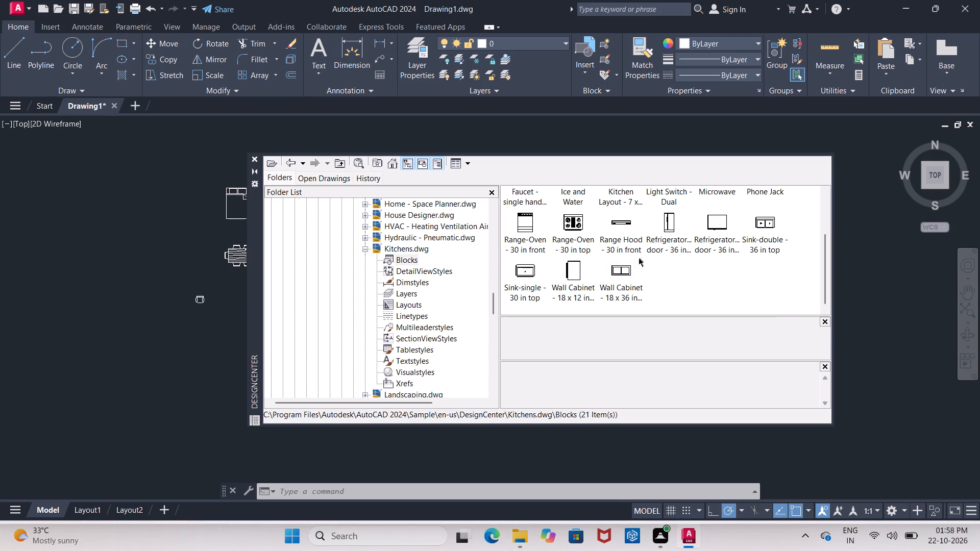
pyautogui.click(576, 226)
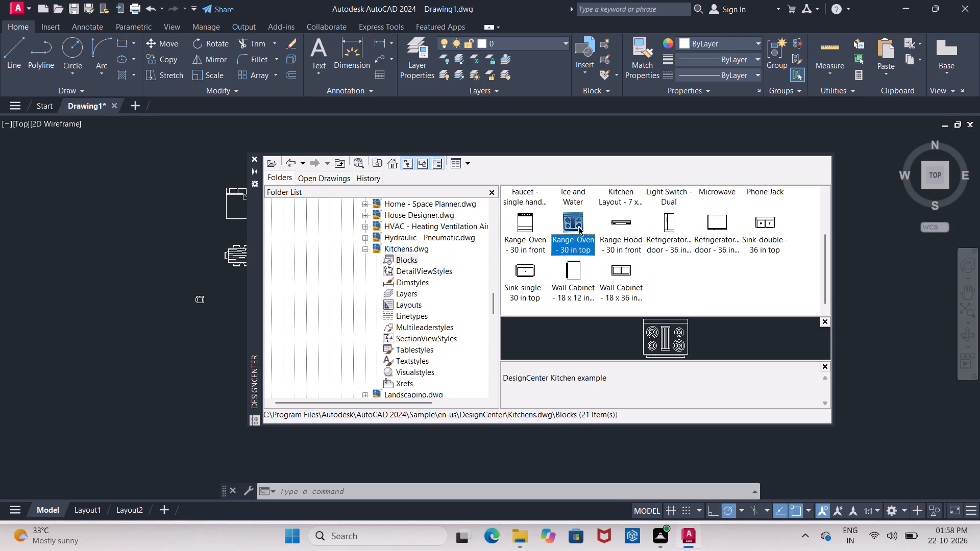
pyautogui.moveTo(579, 225); pyautogui.dragTo(169, 245)
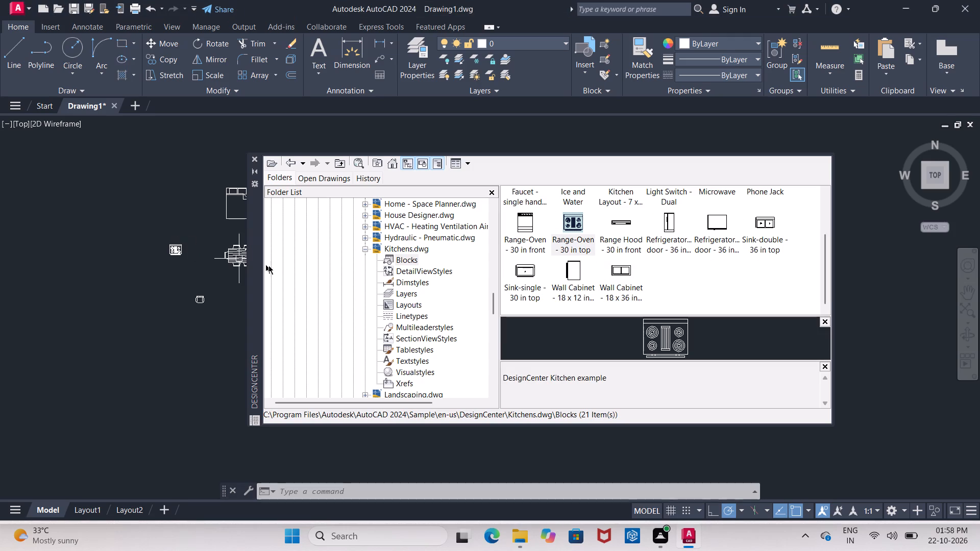
# Insert the Refrigerator-2 door - 36 in top block just south of the range-oven block.
pyautogui.moveTo(766, 224); pyautogui.dragTo(754, 228)
pyautogui.moveTo(714, 232); pyautogui.dragTo(591, 243)
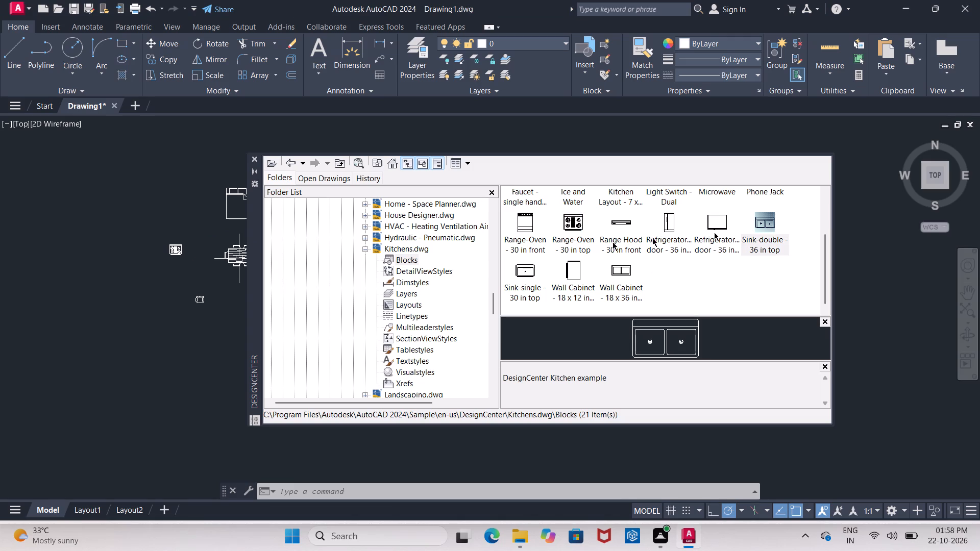
pyautogui.moveTo(591, 243); pyautogui.dragTo(170, 267)
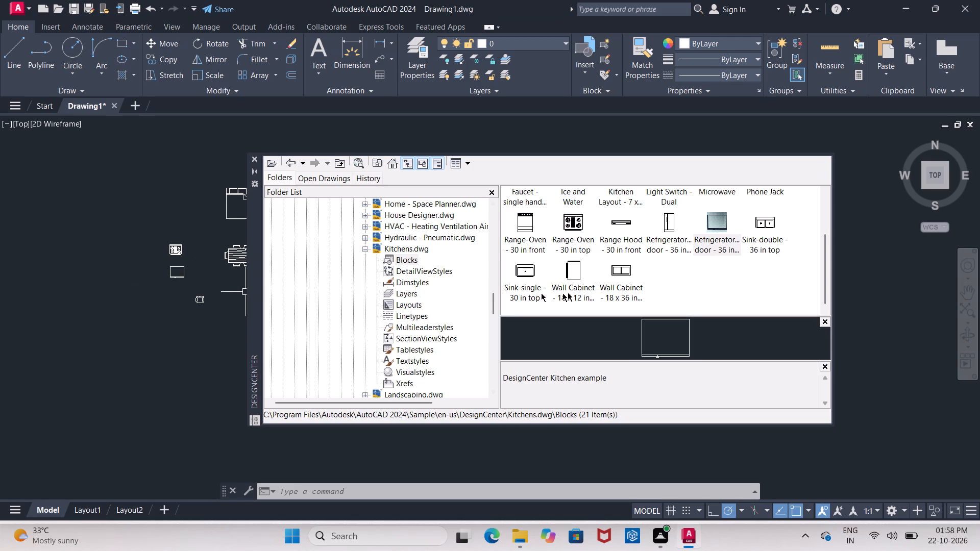
# Insert the Sink-double - 36 in top block just west of the refrigerator block.
pyautogui.scroll(1, 543, 293)
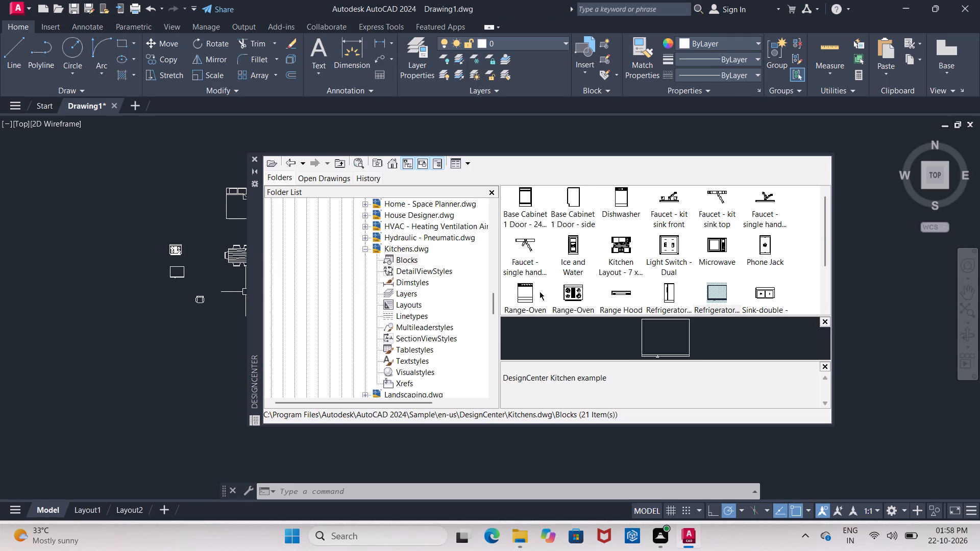
pyautogui.click(804, 272)
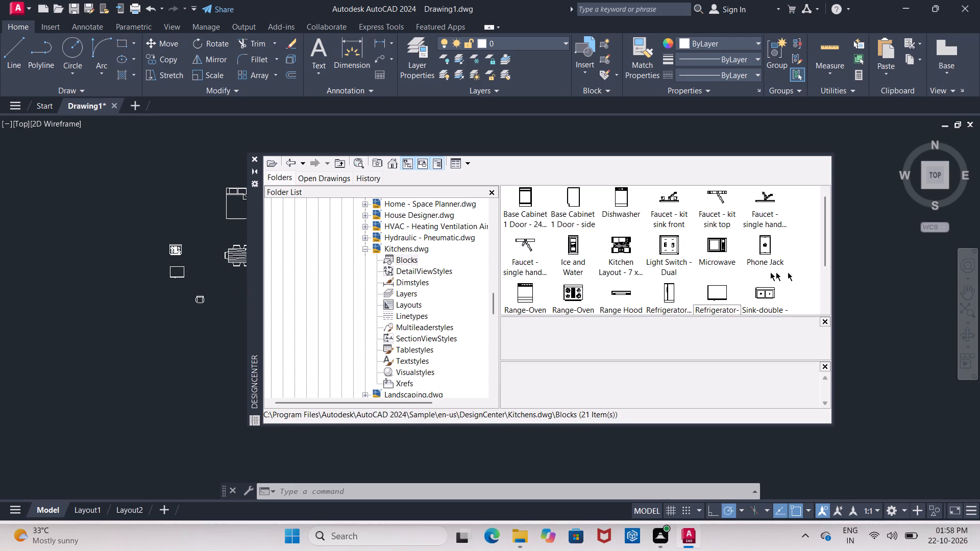
pyautogui.scroll(-1, 671, 269)
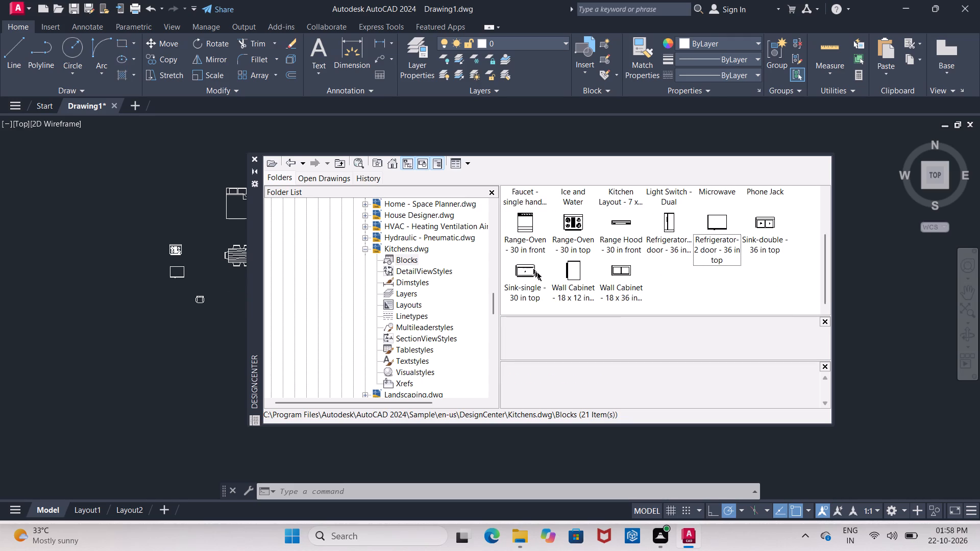
pyautogui.scroll(1, 540, 274)
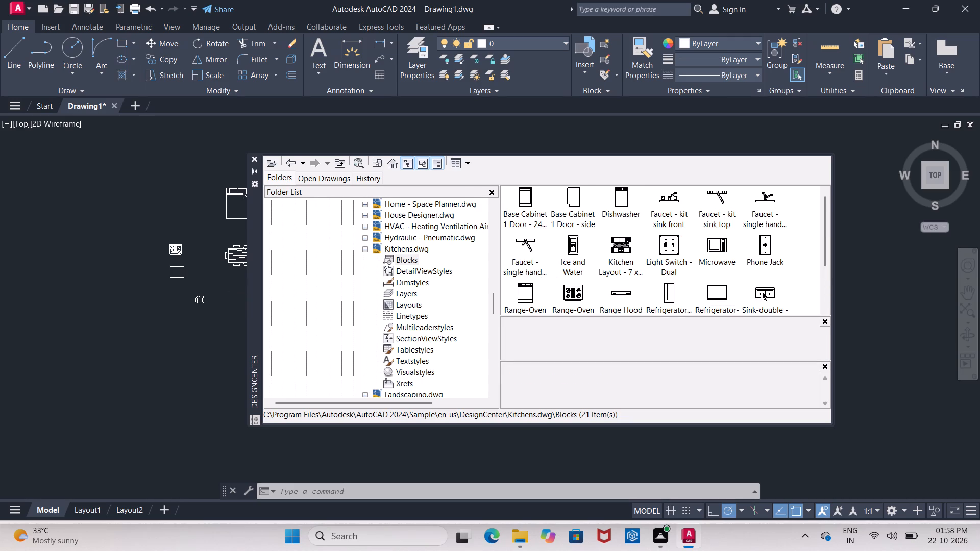
pyautogui.moveTo(763, 292); pyautogui.dragTo(158, 262)
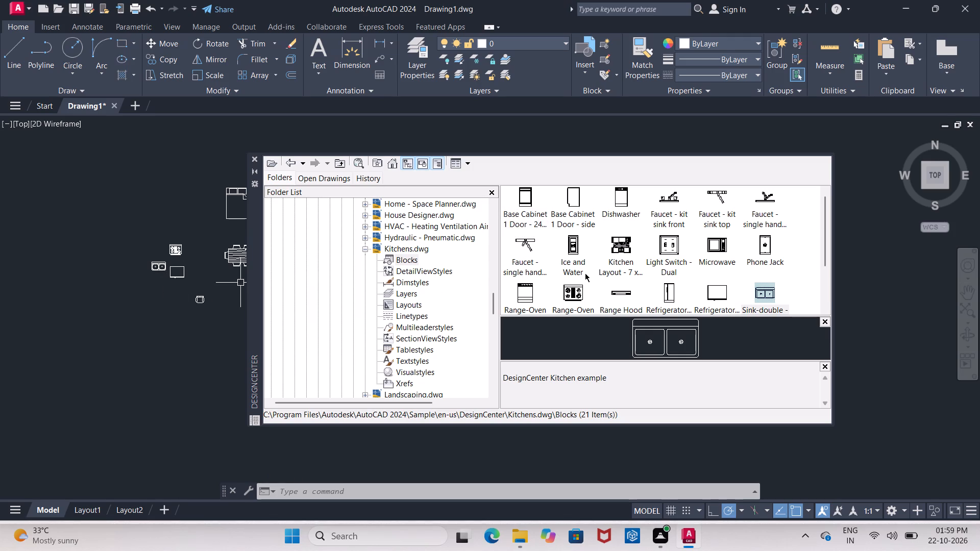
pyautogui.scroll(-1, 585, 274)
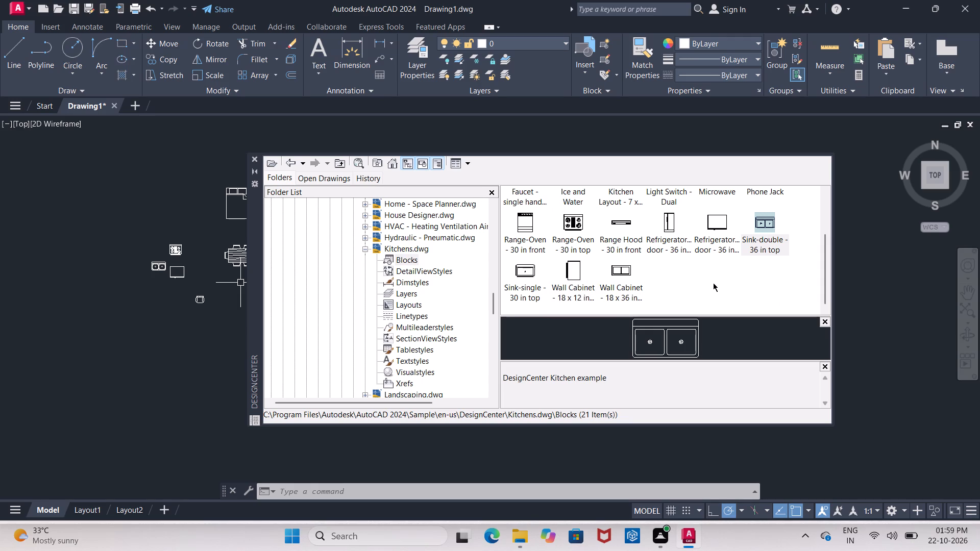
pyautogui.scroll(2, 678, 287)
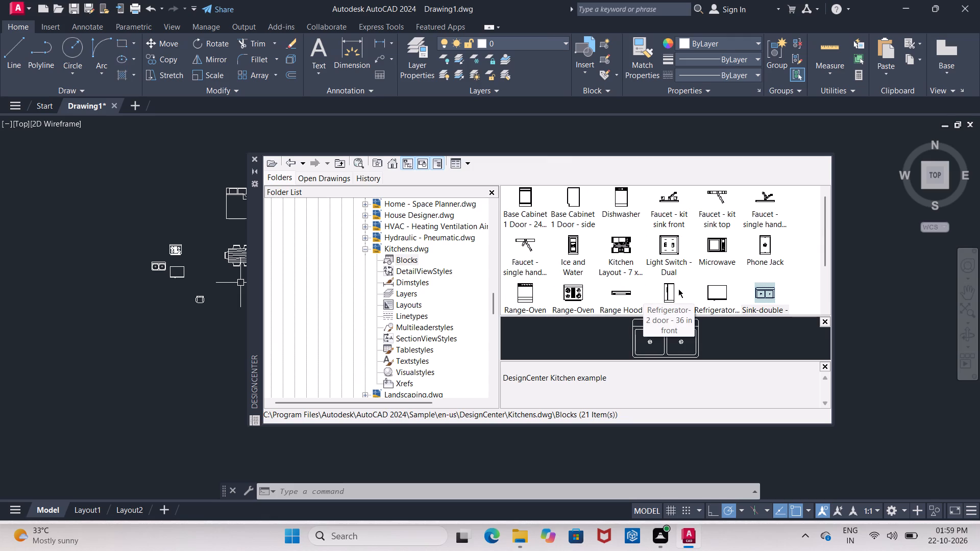
# Close the DesignCenter palette.
pyautogui.scroll(-1, 678, 289)
pyautogui.press('Escape')
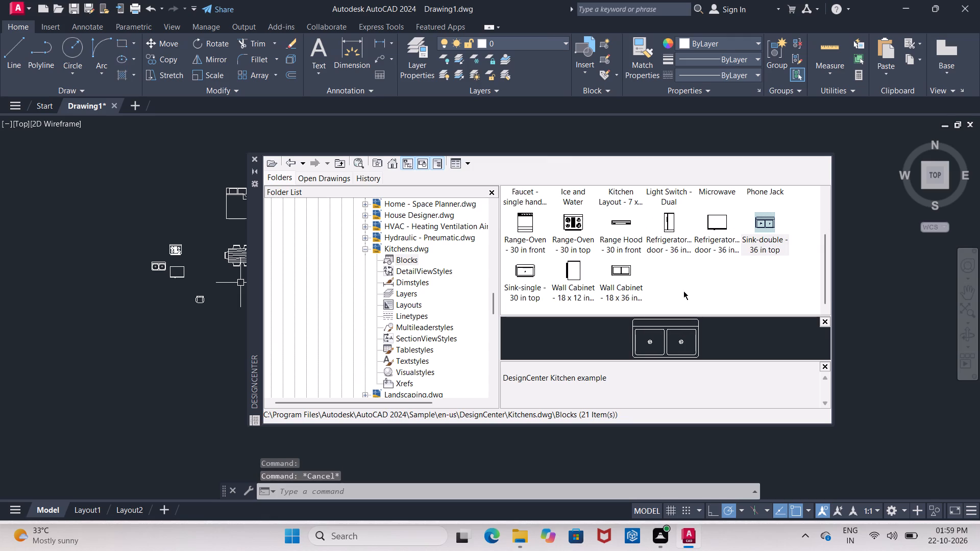
pyautogui.click(258, 160)
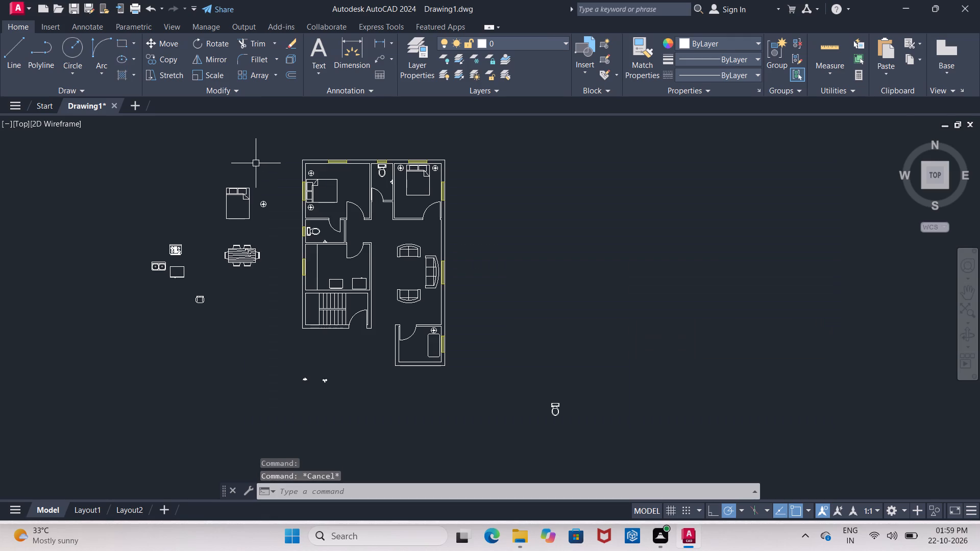
# Rotate the range-oven block 90 degrees about its northeast corner.
pyautogui.scroll(2, 144, 258)
pyautogui.scroll(1, 181, 278)
pyautogui.click(243, 206)
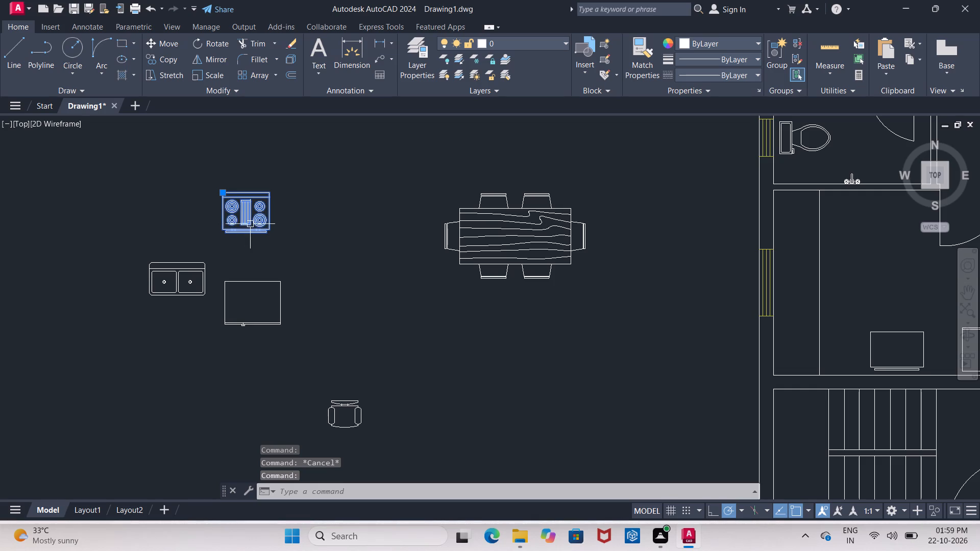
pyautogui.press('r')
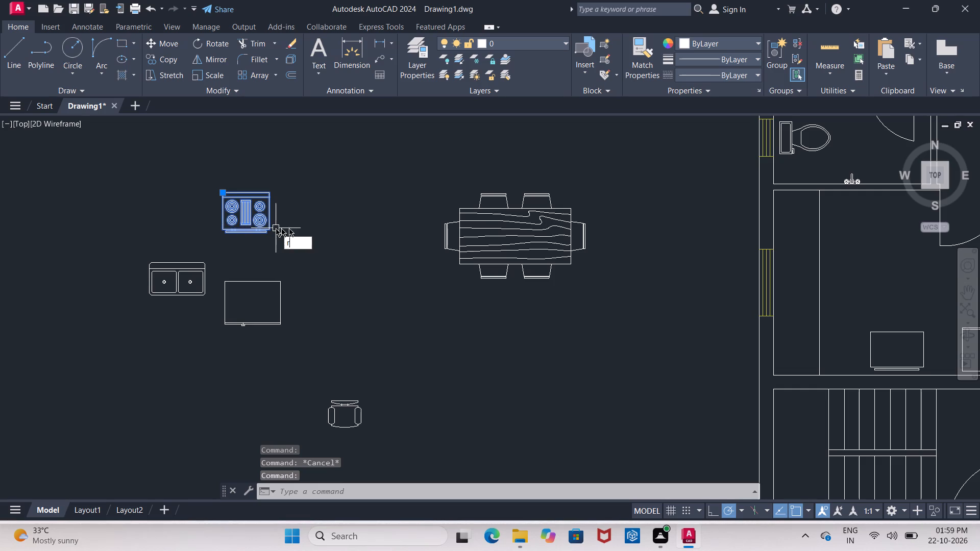
pyautogui.click(333, 278)
pyautogui.click(266, 191)
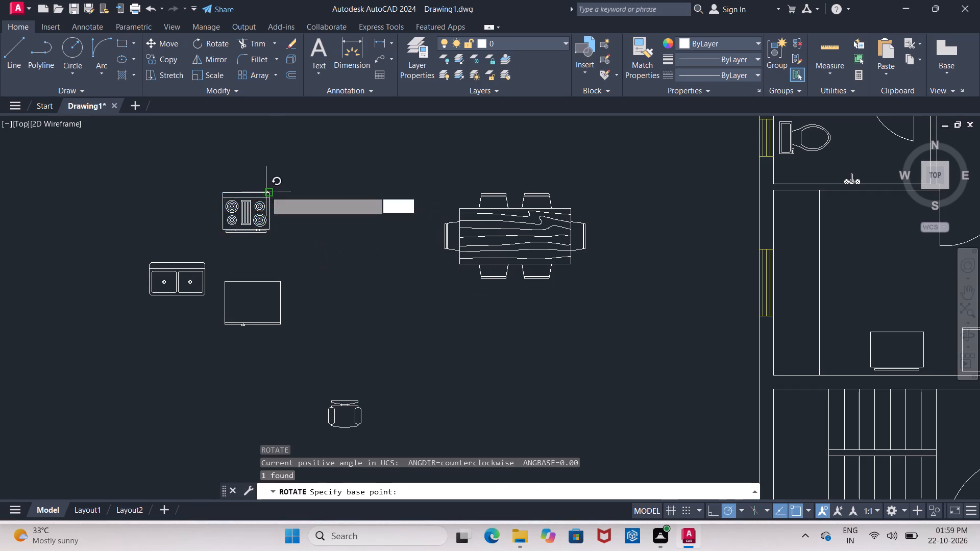
pyautogui.click(268, 162)
# Move the rotated range-oven onto the kitchen counter, with its back toward the windowed west wall.
pyautogui.click(275, 197)
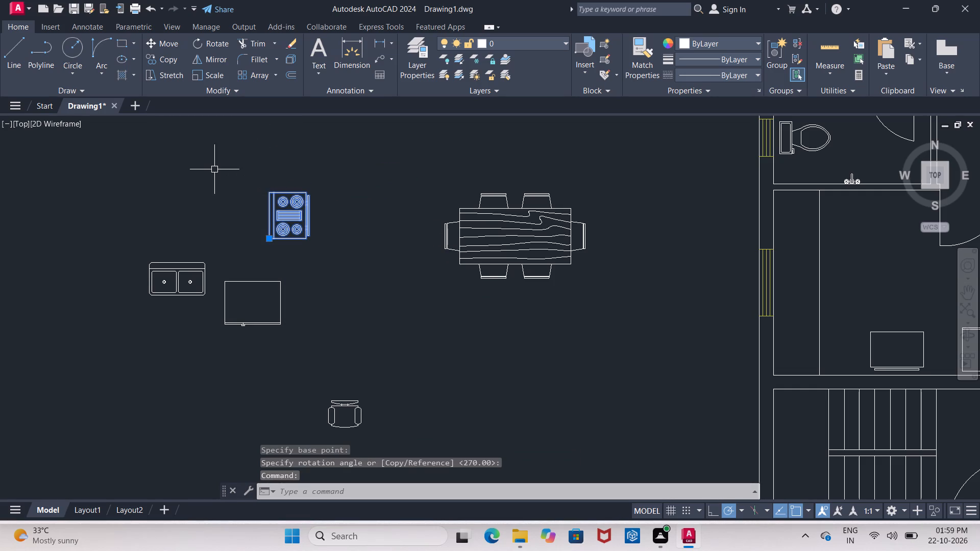
pyautogui.press('m')
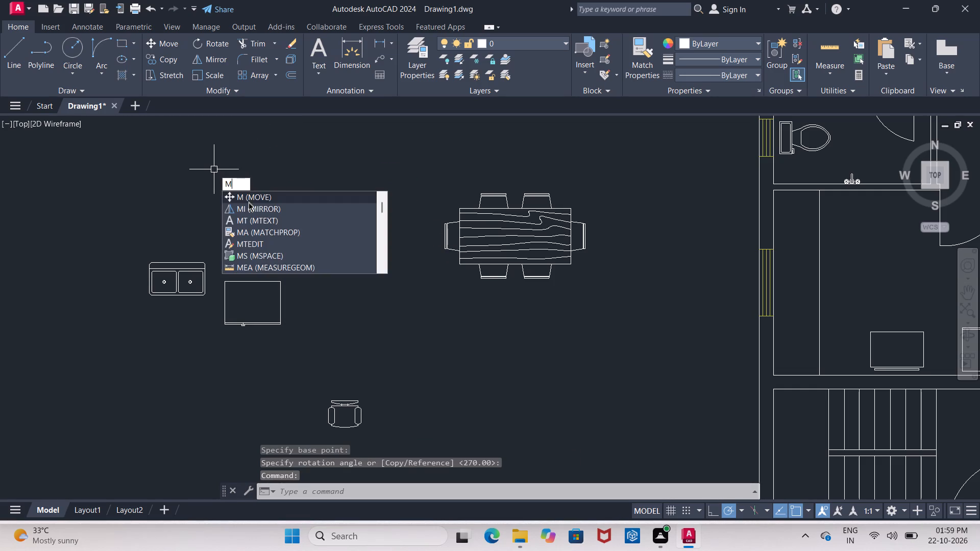
pyautogui.click(249, 203)
pyautogui.click(267, 217)
pyautogui.scroll(-3, 237, 217)
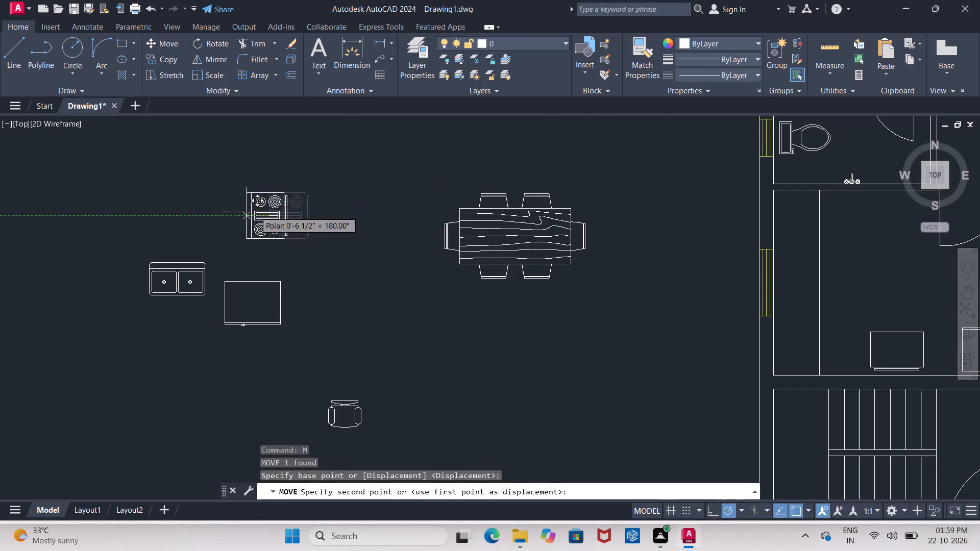
pyautogui.scroll(3, 337, 236)
pyautogui.scroll(3, 429, 252)
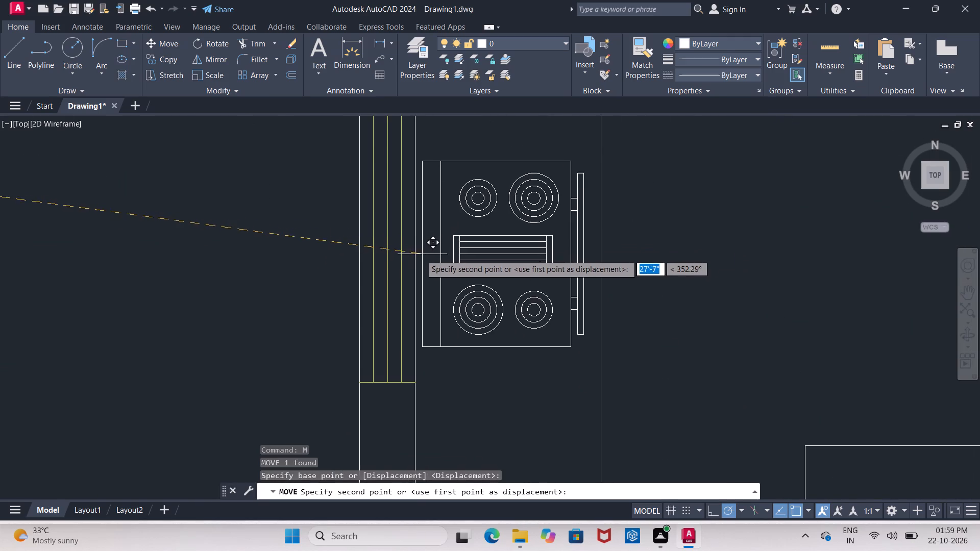
pyautogui.click(423, 248)
# Rotate the double sink block 90 degrees about its southeast corner.
pyautogui.scroll(-1, 359, 204)
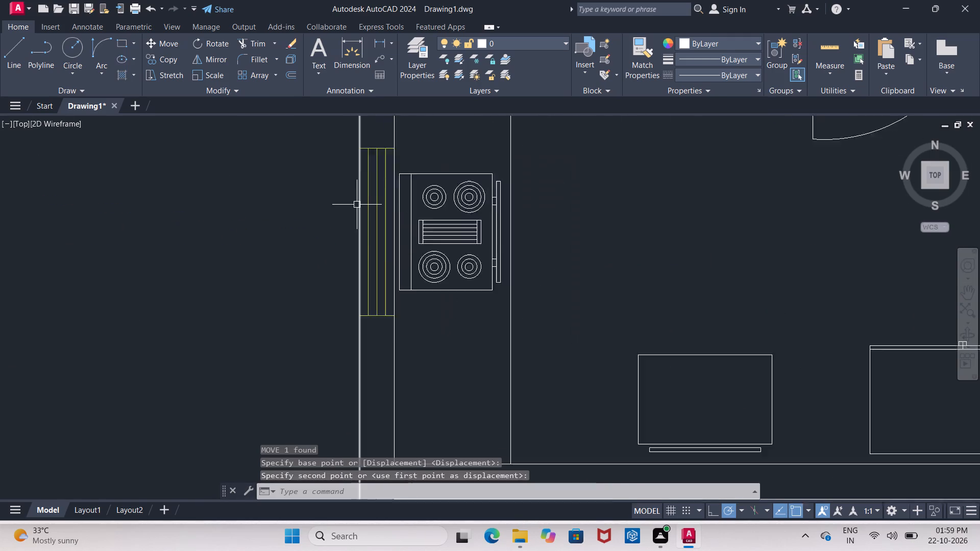
pyautogui.scroll(-3, 357, 205)
pyautogui.click(23, 209)
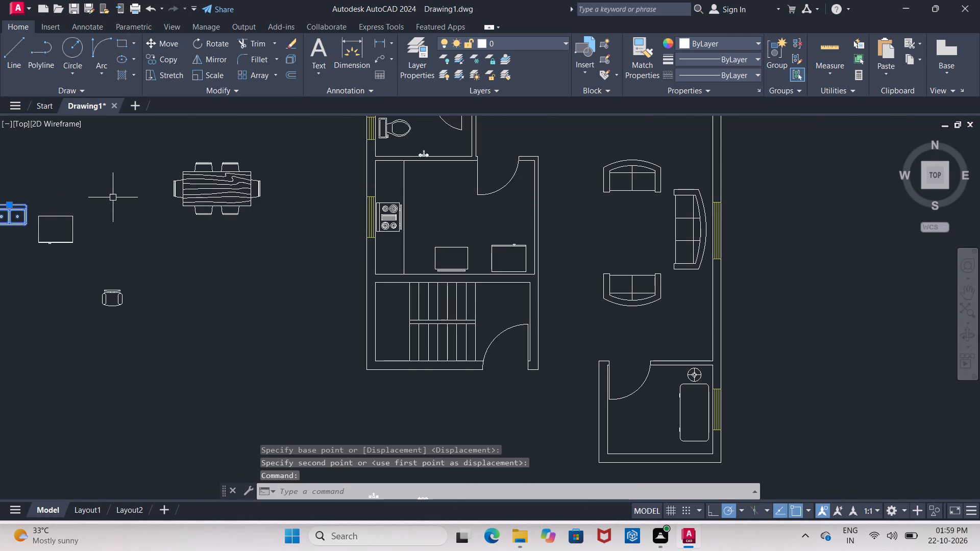
pyautogui.press('r')
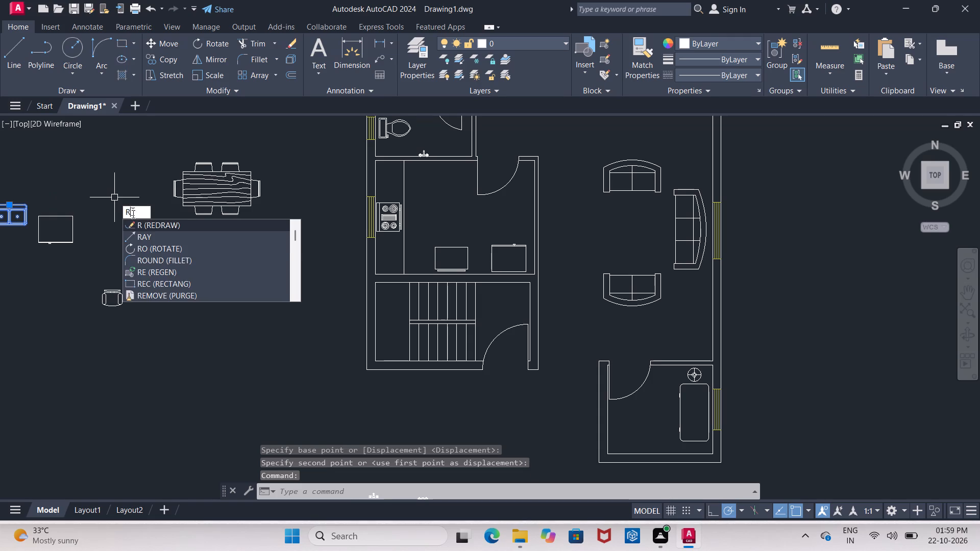
pyautogui.click(152, 249)
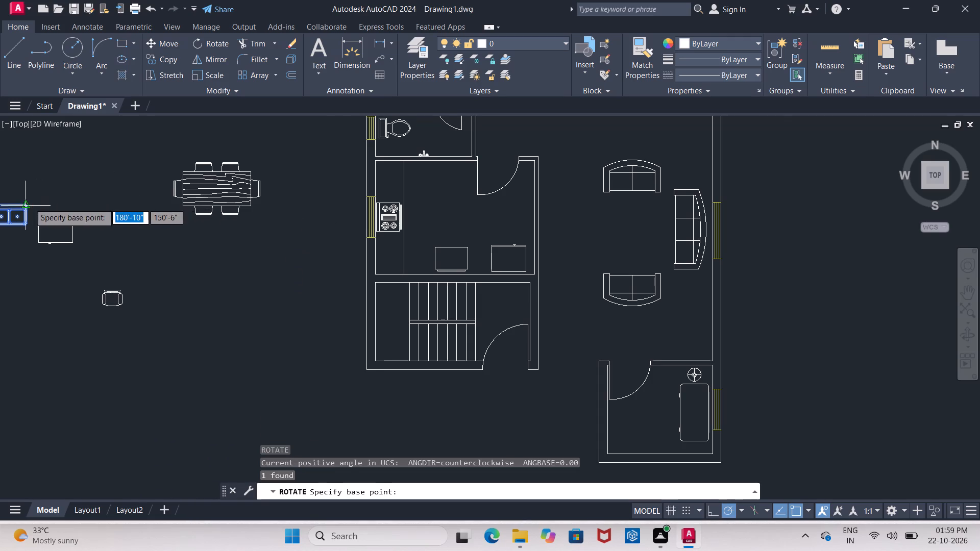
pyautogui.scroll(-2, 62, 201)
pyautogui.scroll(4, 40, 203)
pyautogui.click(89, 247)
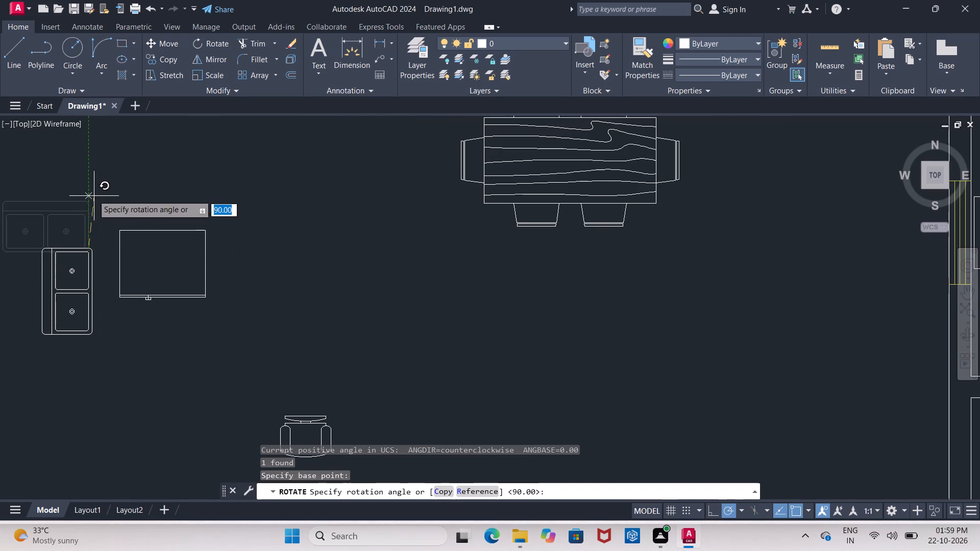
pyautogui.click(88, 192)
# Move the rotated double sink by its back-edge midpoint onto the counter against the west wall, just south of the range-oven.
pyautogui.click(69, 253)
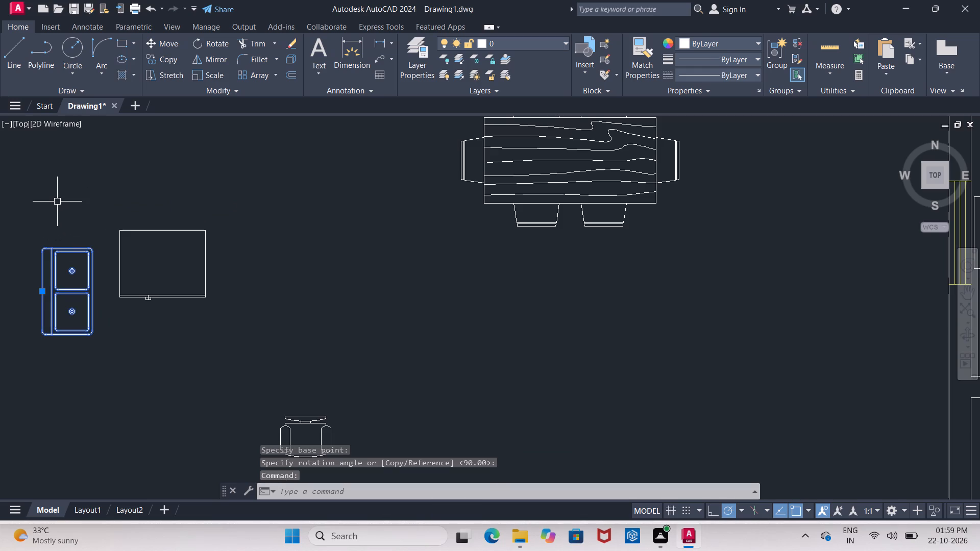
pyautogui.press('m')
pyautogui.click(110, 234)
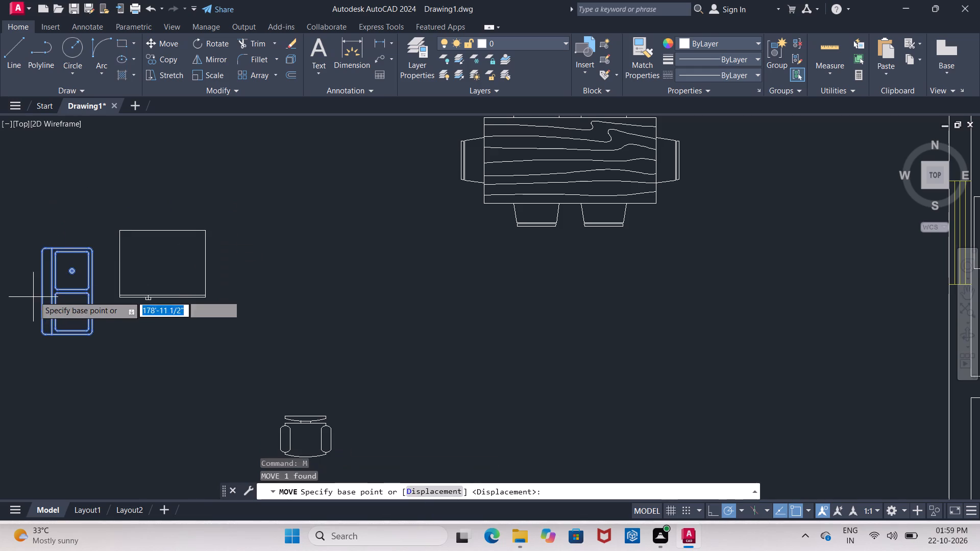
pyautogui.click(39, 290)
pyautogui.scroll(-3, 40, 287)
pyautogui.scroll(2, 378, 271)
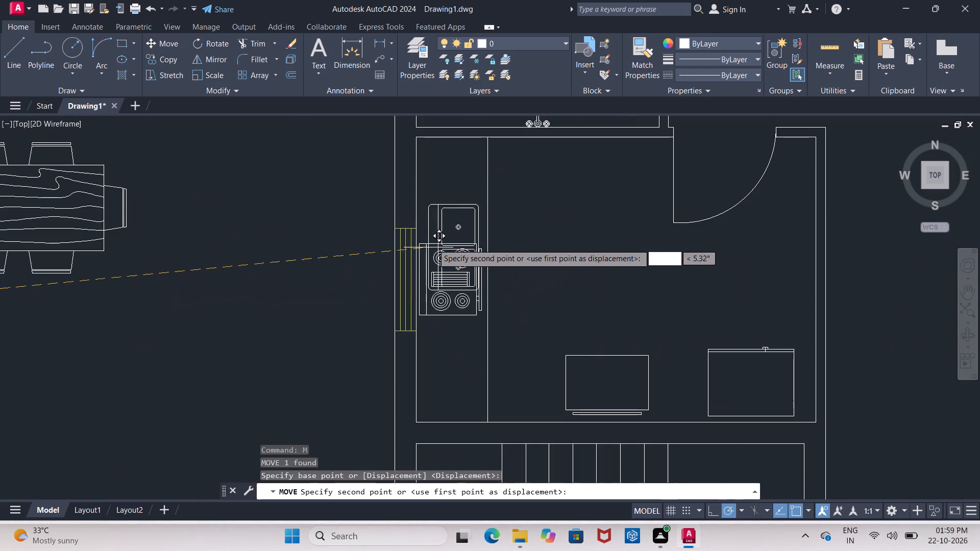
pyautogui.scroll(-2, 419, 206)
pyautogui.scroll(4, 407, 279)
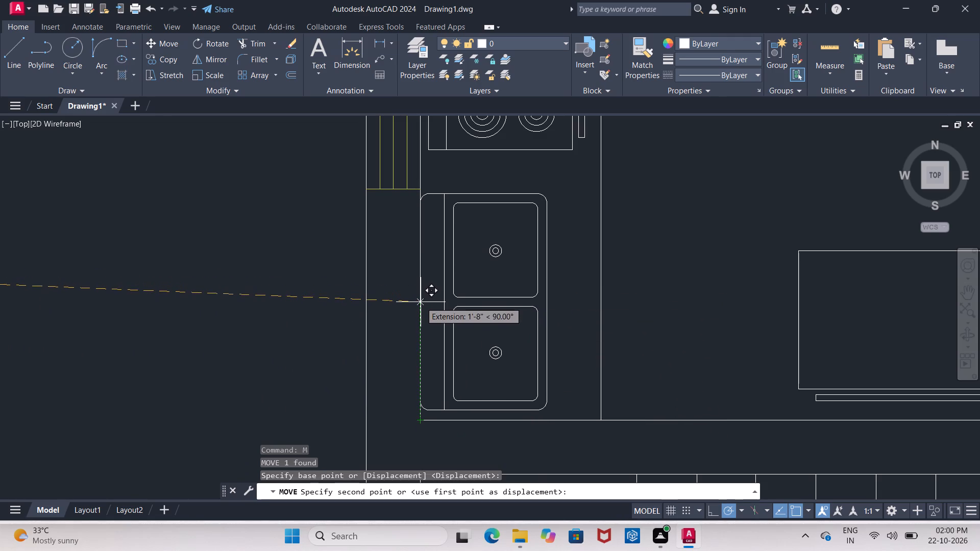
pyautogui.click(421, 303)
# Scale up the double sink from its back-edge midpoint until it spans approximately the full depth of the counter.
pyautogui.scroll(-3, 286, 287)
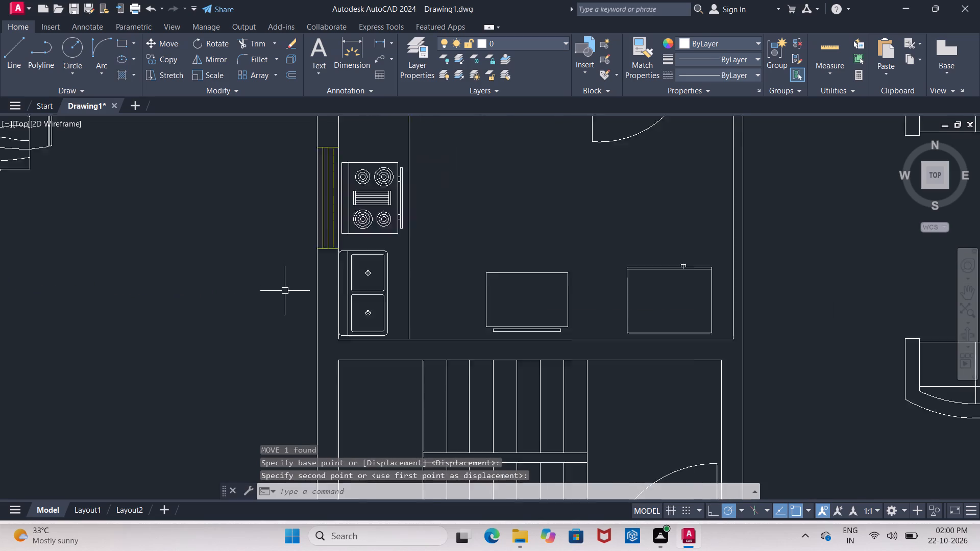
pyautogui.scroll(2, 354, 283)
pyautogui.click(338, 302)
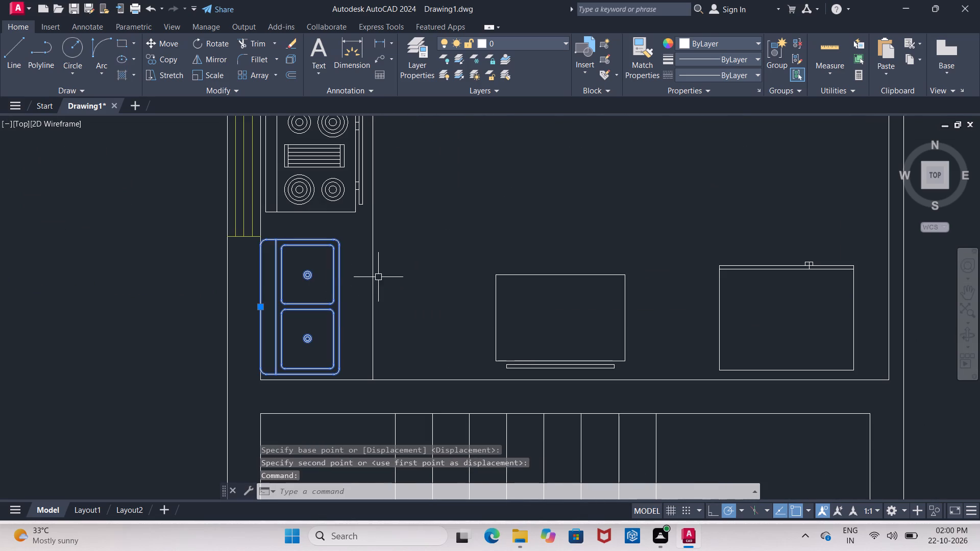
pyautogui.click(207, 72)
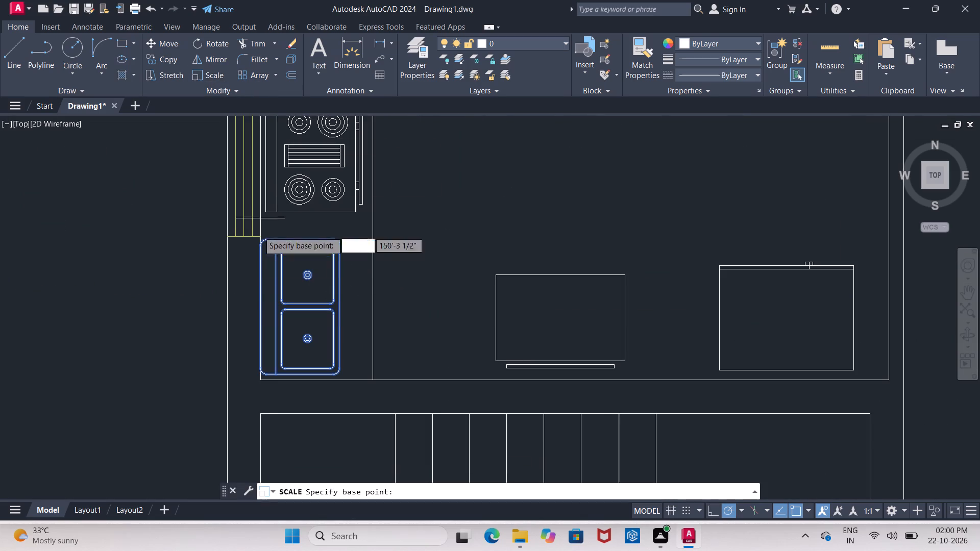
pyautogui.click(261, 305)
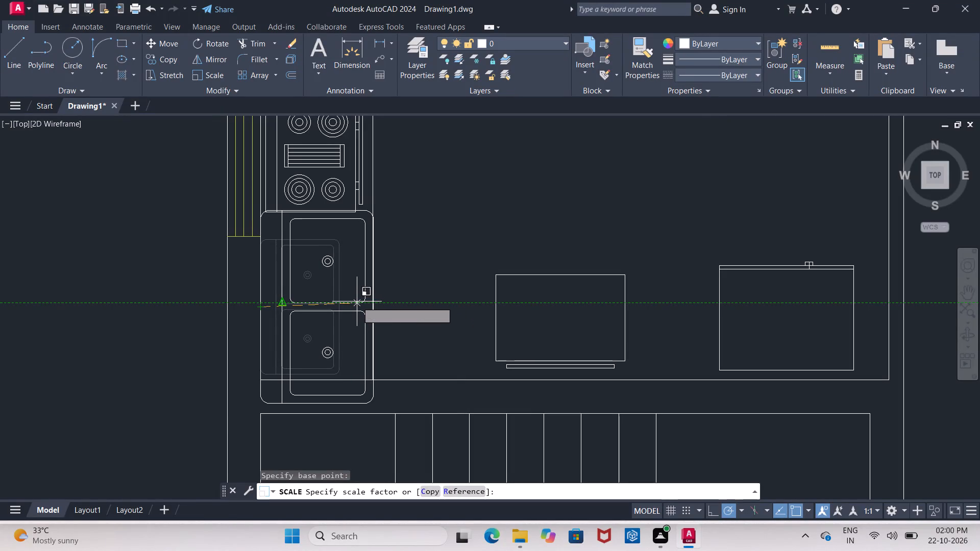
pyautogui.scroll(6, 356, 300)
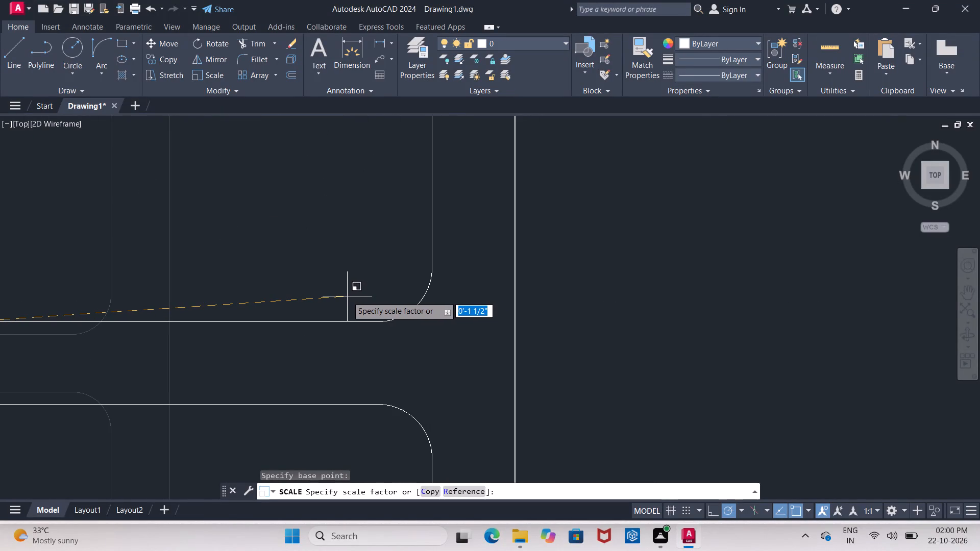
pyautogui.click(346, 296)
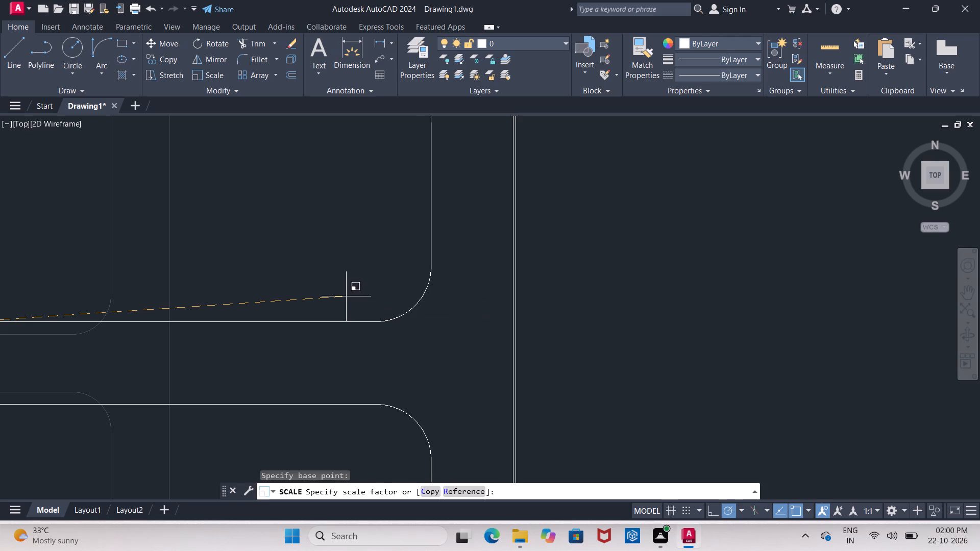
# Move the range-oven north along the counter, leaving a gap between it and the enlarged sink.
pyautogui.scroll(-4, 328, 262)
pyautogui.scroll(-3, 308, 307)
pyautogui.scroll(1, 295, 239)
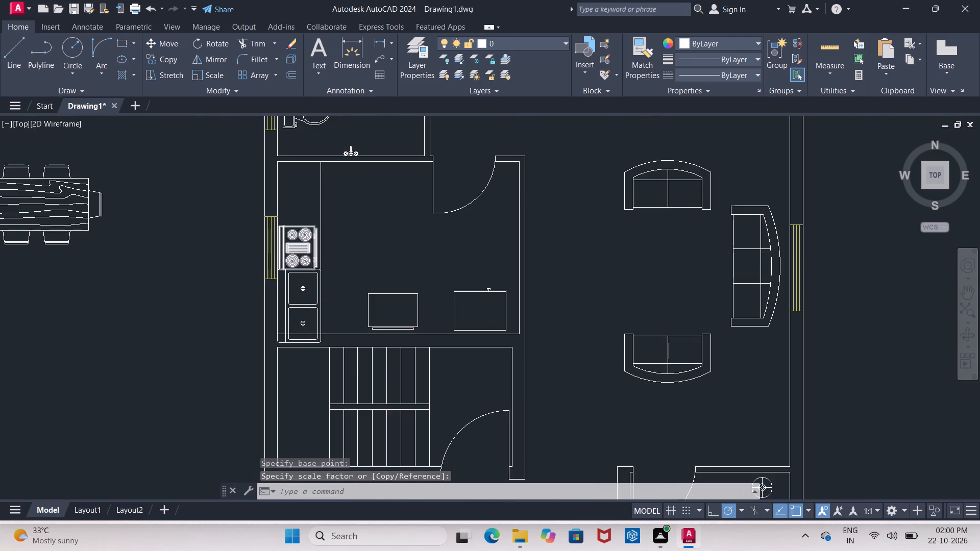
pyautogui.scroll(1, 295, 239)
pyautogui.click(284, 209)
pyautogui.press('m')
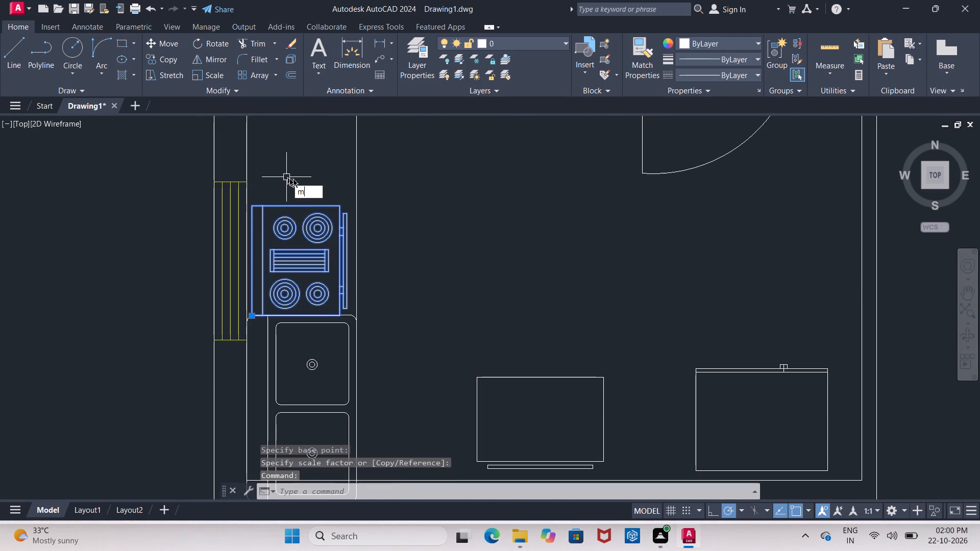
pyautogui.click(324, 207)
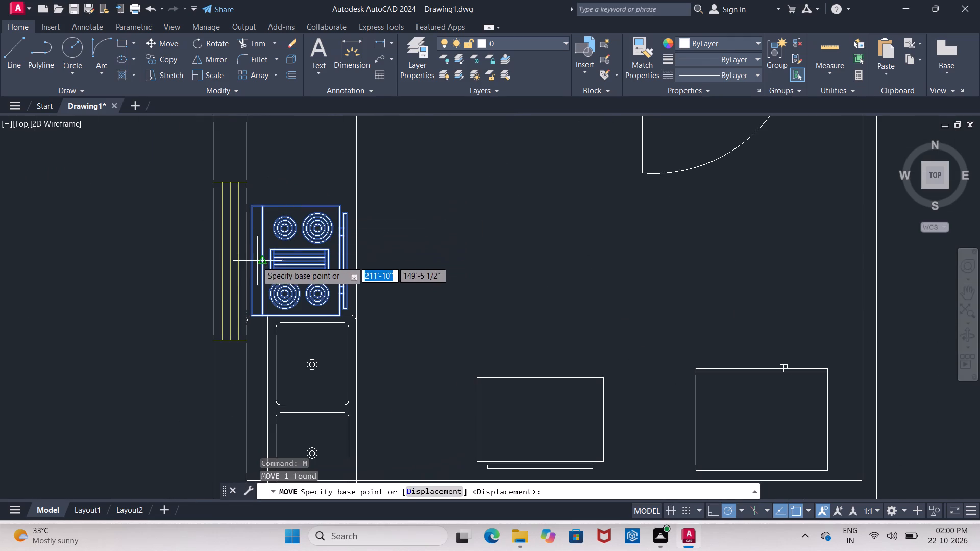
pyautogui.click(254, 263)
pyautogui.scroll(-3, 249, 219)
pyautogui.scroll(3, 248, 217)
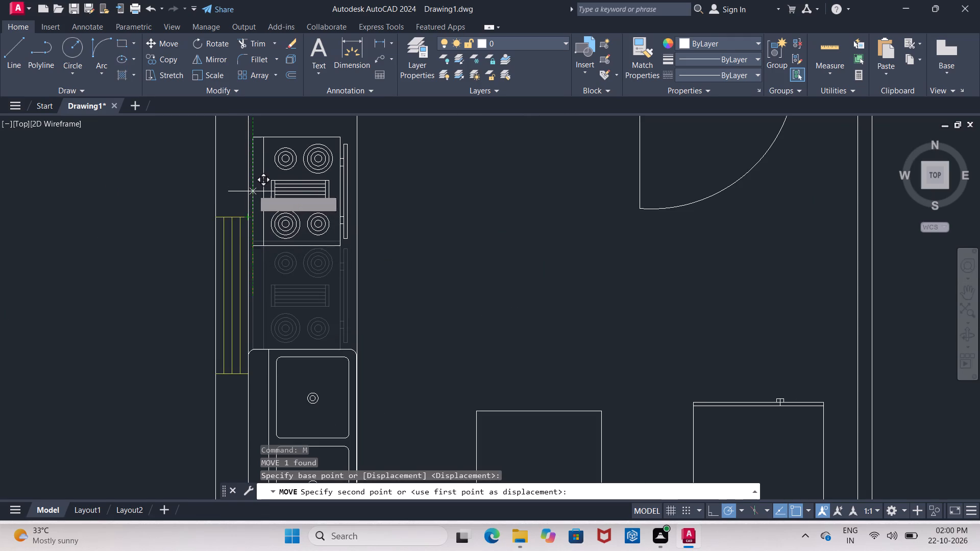
pyautogui.click(253, 198)
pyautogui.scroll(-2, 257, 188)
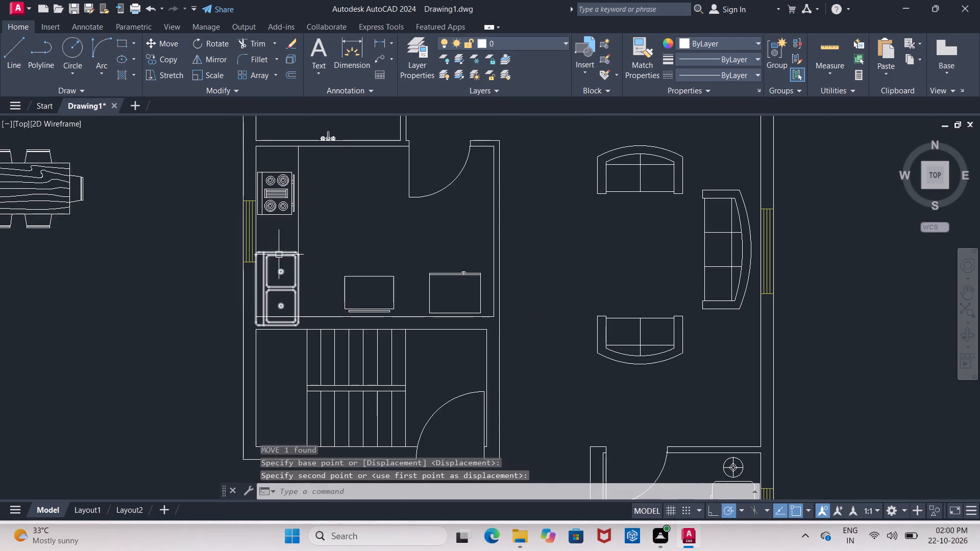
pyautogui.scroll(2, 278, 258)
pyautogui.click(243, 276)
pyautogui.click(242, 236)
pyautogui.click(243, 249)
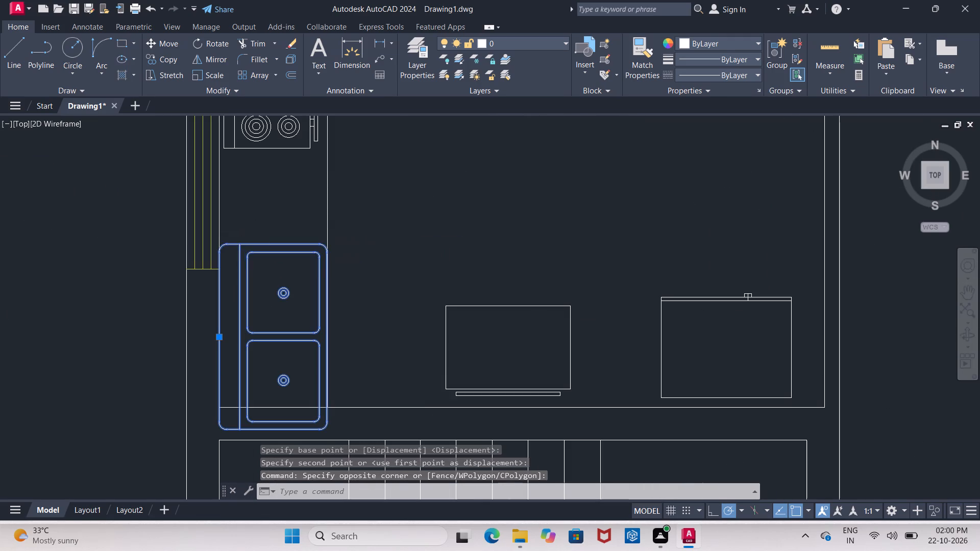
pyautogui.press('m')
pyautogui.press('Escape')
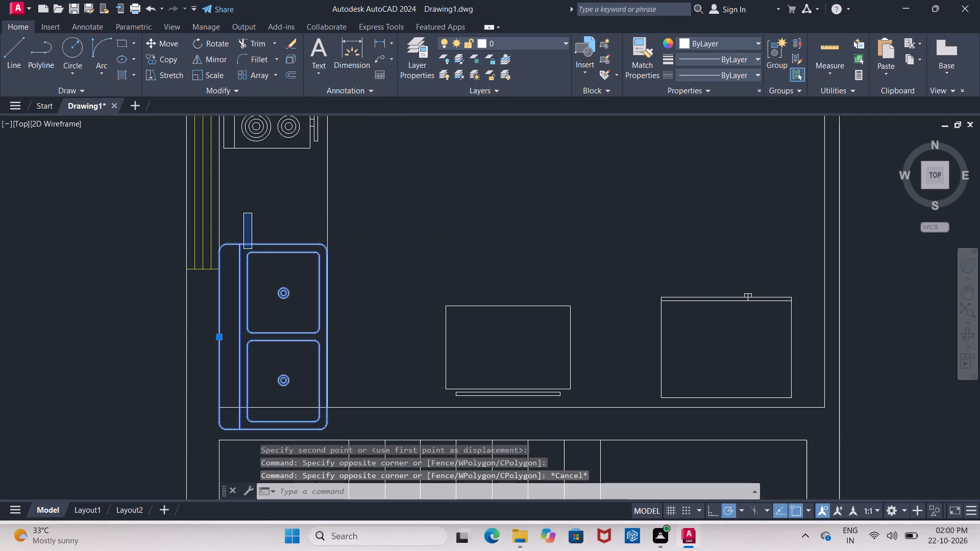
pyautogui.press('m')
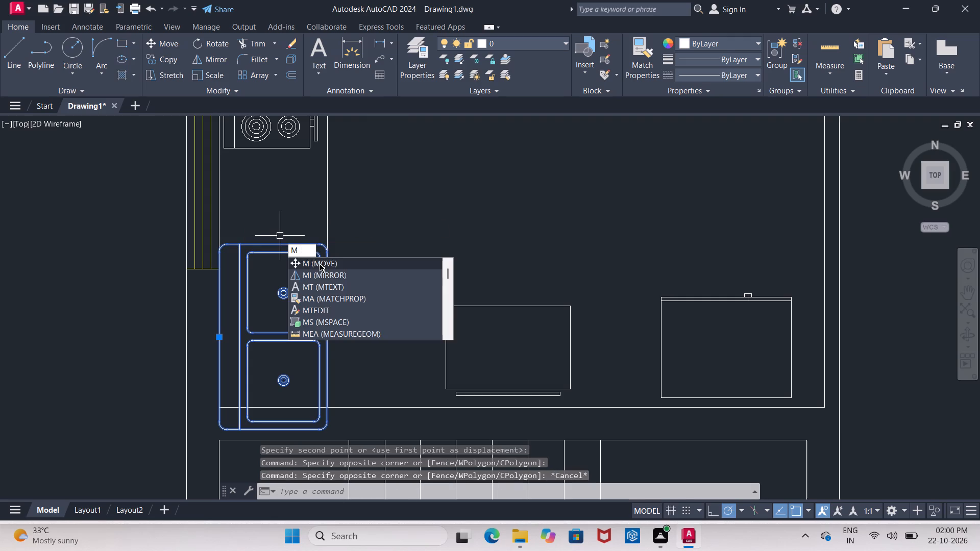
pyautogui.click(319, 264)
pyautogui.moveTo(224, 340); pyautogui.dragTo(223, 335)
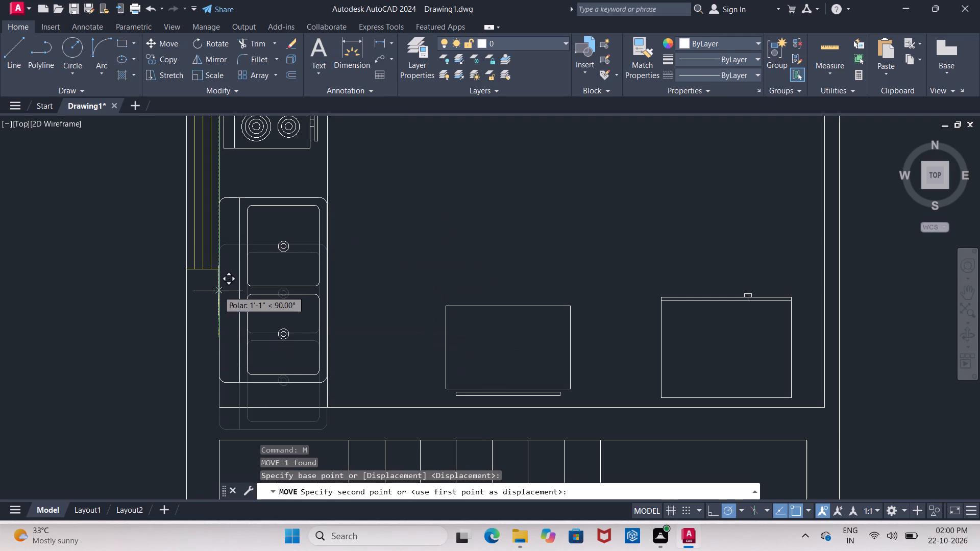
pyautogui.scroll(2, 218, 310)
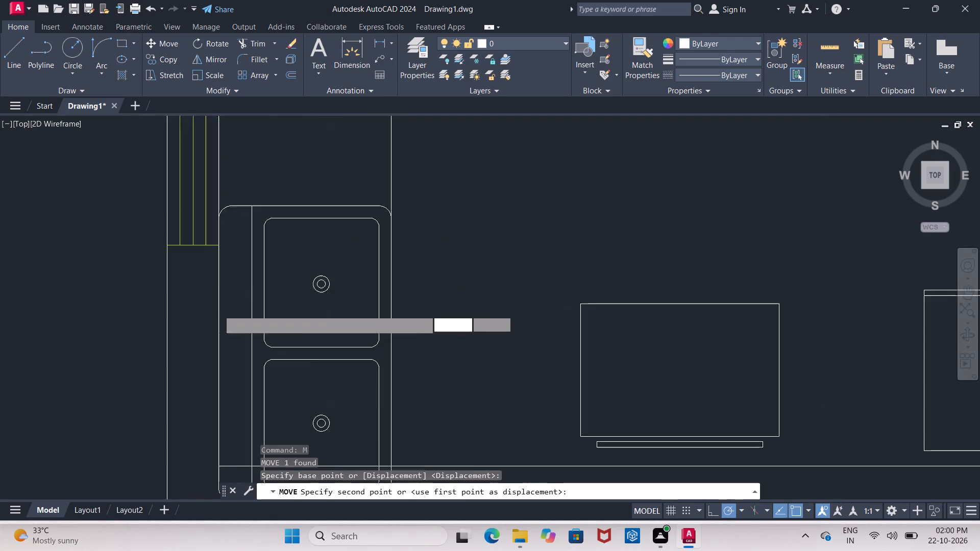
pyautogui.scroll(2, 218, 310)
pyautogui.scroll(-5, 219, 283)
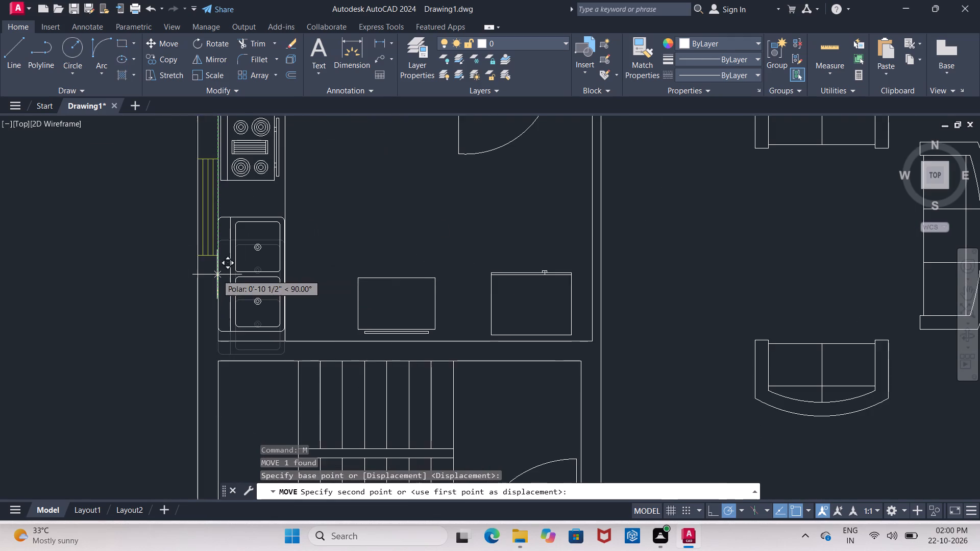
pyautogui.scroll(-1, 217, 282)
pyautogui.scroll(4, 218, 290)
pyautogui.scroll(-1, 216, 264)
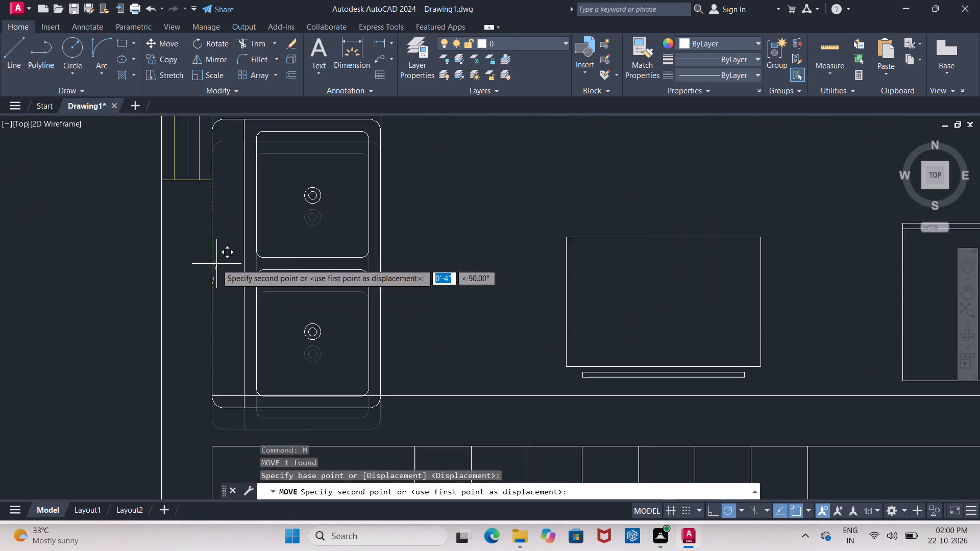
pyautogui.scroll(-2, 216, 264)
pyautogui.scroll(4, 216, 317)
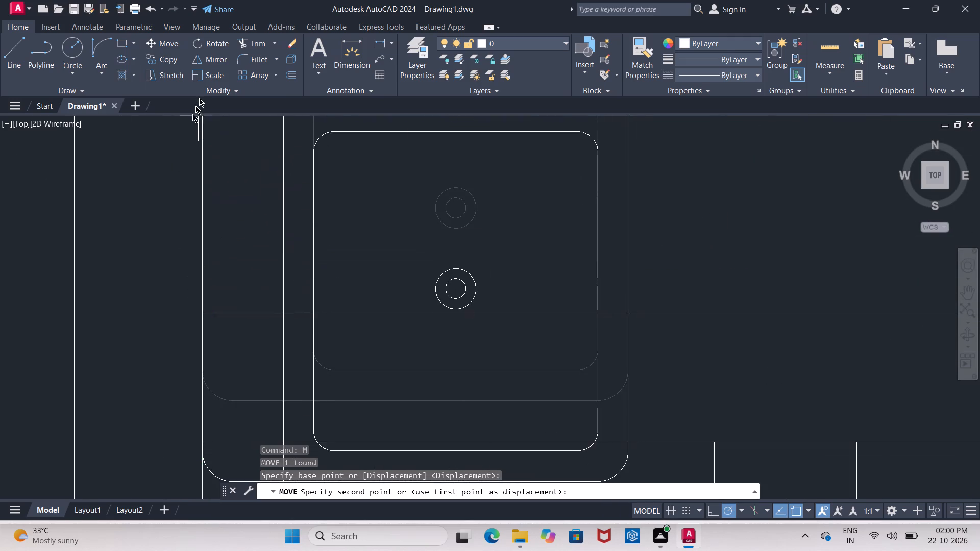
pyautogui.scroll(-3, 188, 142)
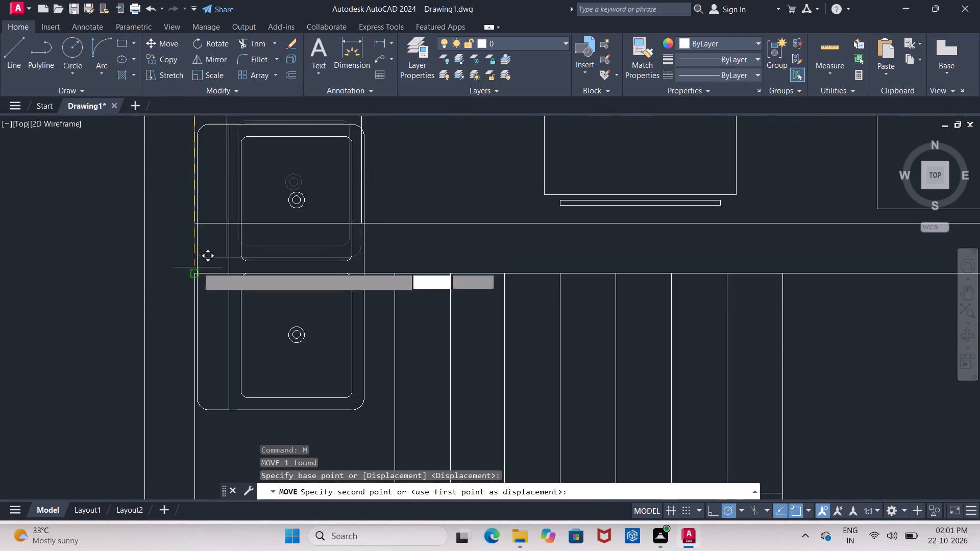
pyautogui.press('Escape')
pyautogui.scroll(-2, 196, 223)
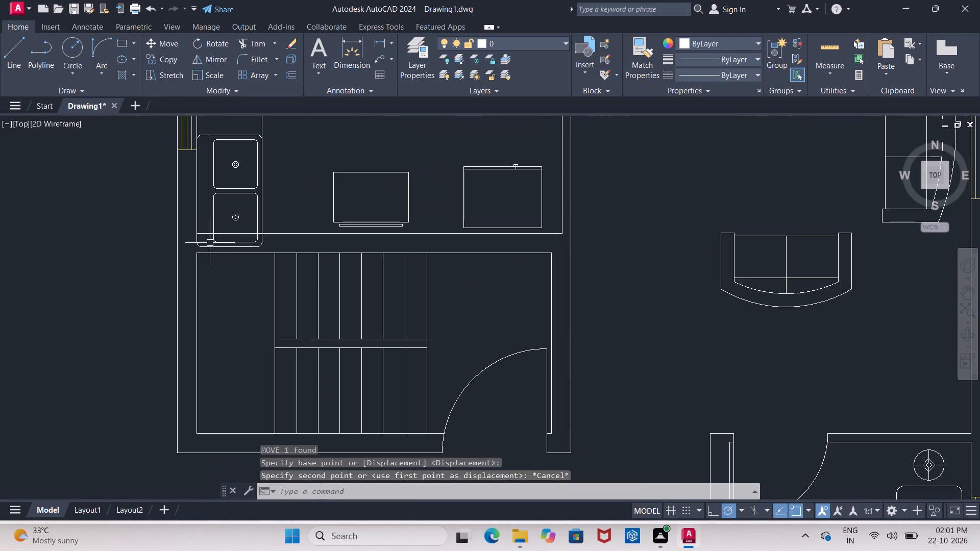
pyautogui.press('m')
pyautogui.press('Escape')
# Move the double sink about 6 1/2" north from its south edge so it sits just inside the kitchen's south wall.
pyautogui.click(226, 193)
pyautogui.press('m')
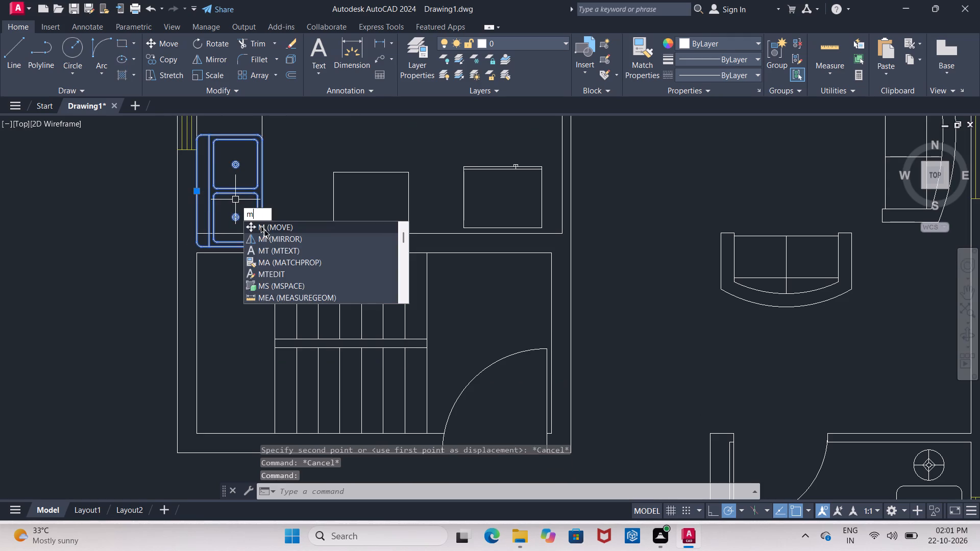
pyautogui.click(276, 228)
pyautogui.scroll(3, 212, 261)
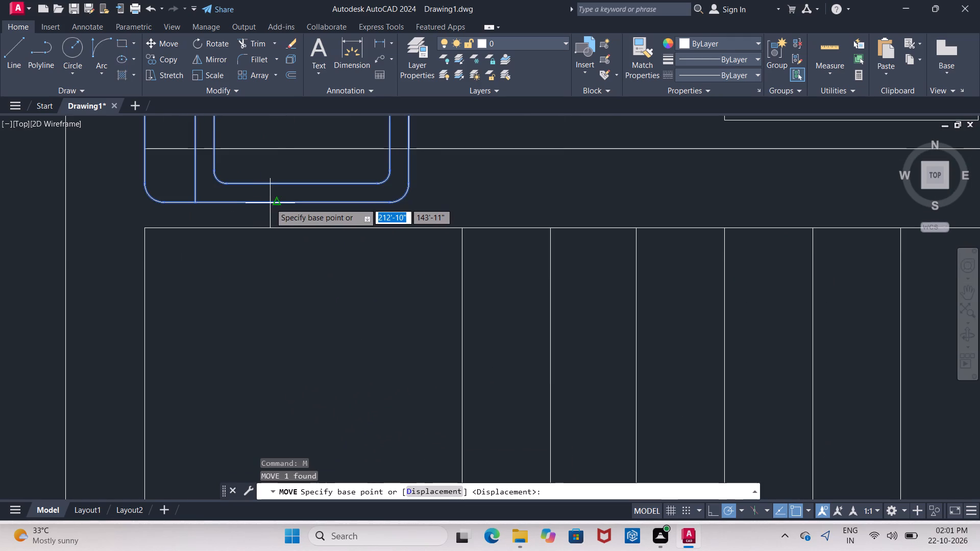
pyautogui.click(273, 203)
pyautogui.scroll(-5, 264, 228)
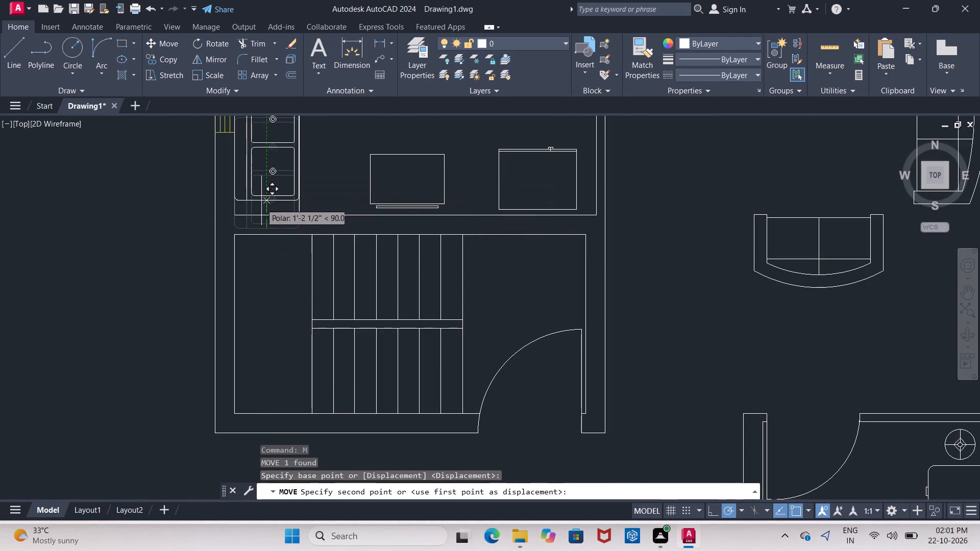
pyautogui.scroll(5, 261, 209)
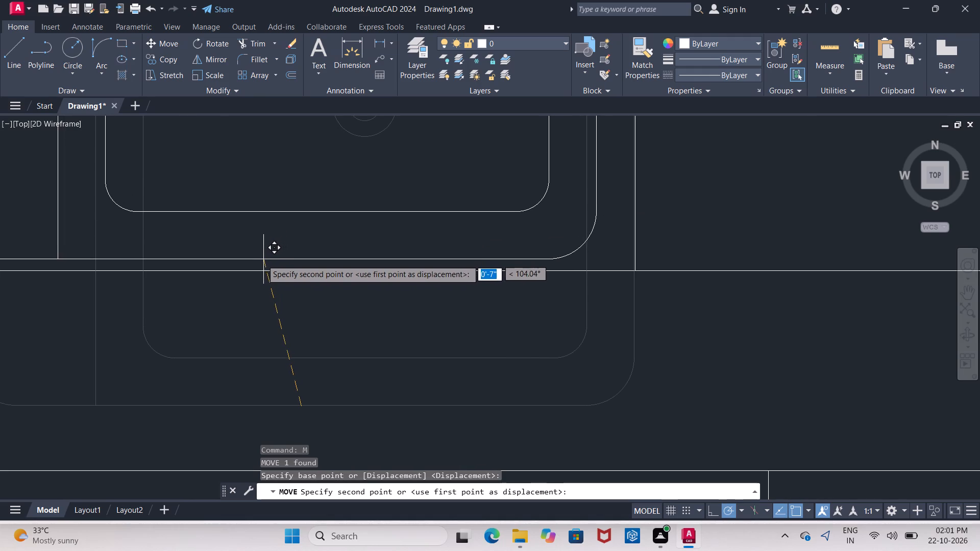
pyautogui.scroll(-2, 261, 261)
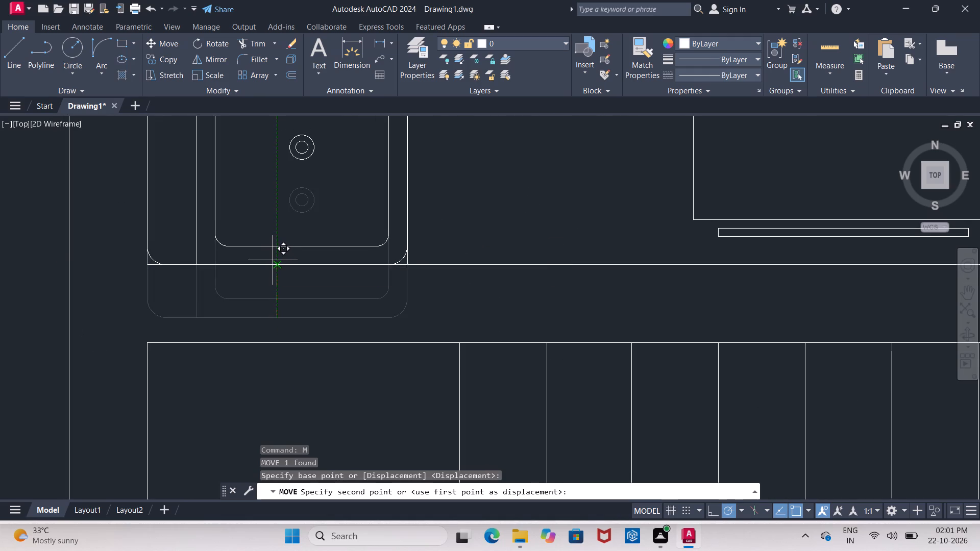
pyautogui.scroll(2, 279, 260)
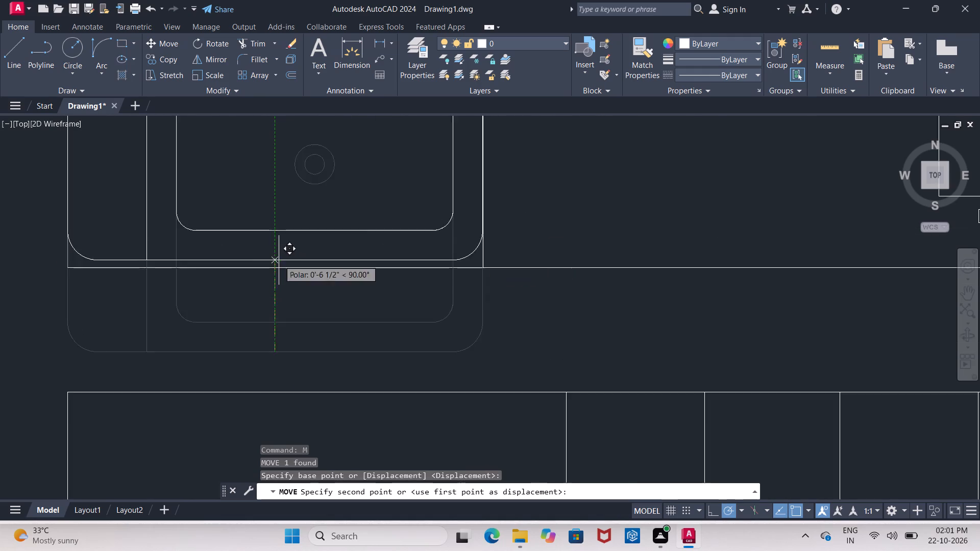
pyautogui.scroll(2, 279, 260)
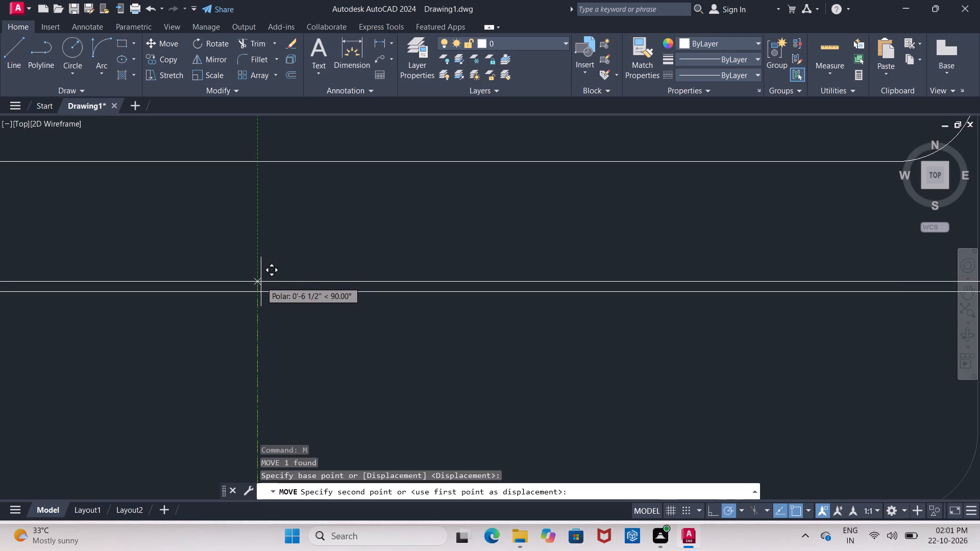
pyautogui.click(261, 282)
# Move the smaller rectangular appliance along the kitchen's south wall about 1 foot east, towards the larger appliance.
pyautogui.scroll(-8, 266, 266)
pyautogui.scroll(1, 253, 284)
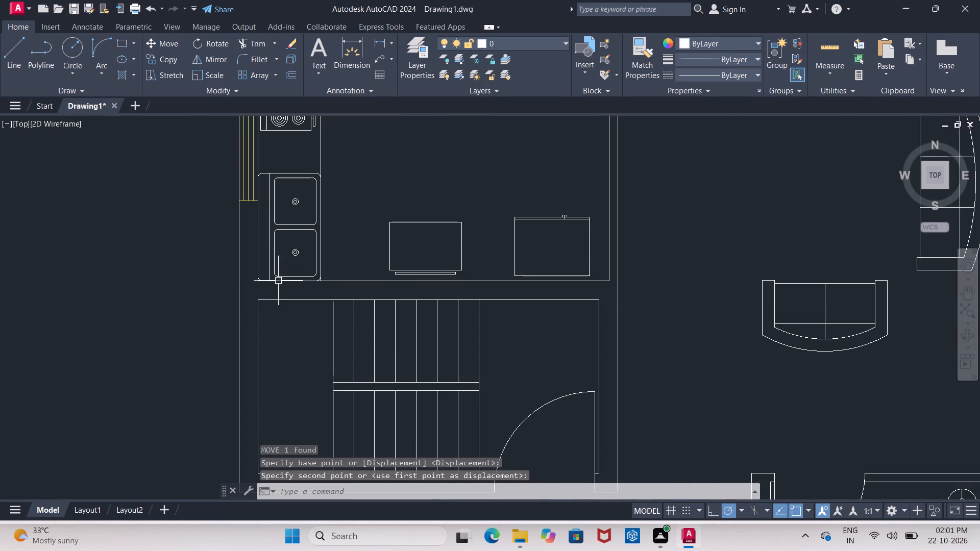
pyautogui.scroll(-1, 202, 279)
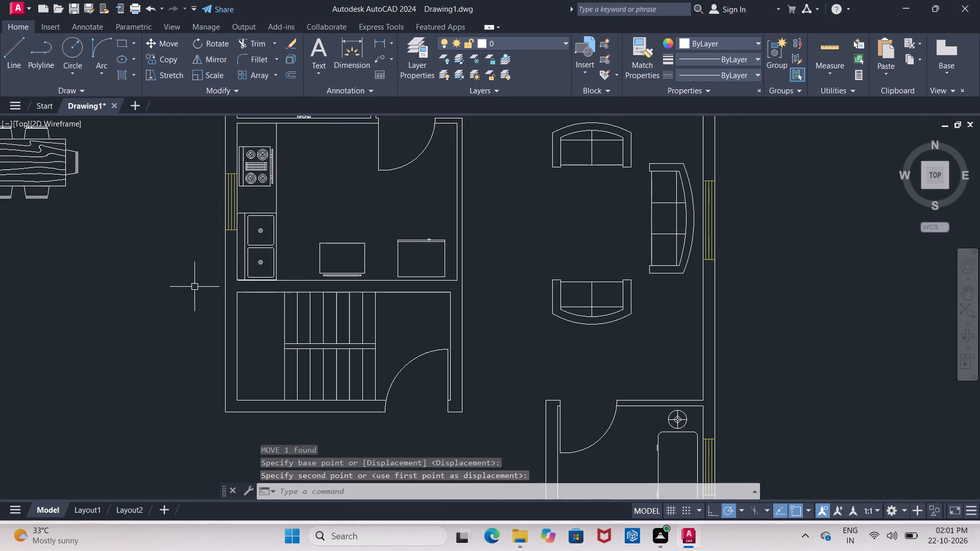
pyautogui.scroll(2, 362, 259)
pyautogui.click(363, 260)
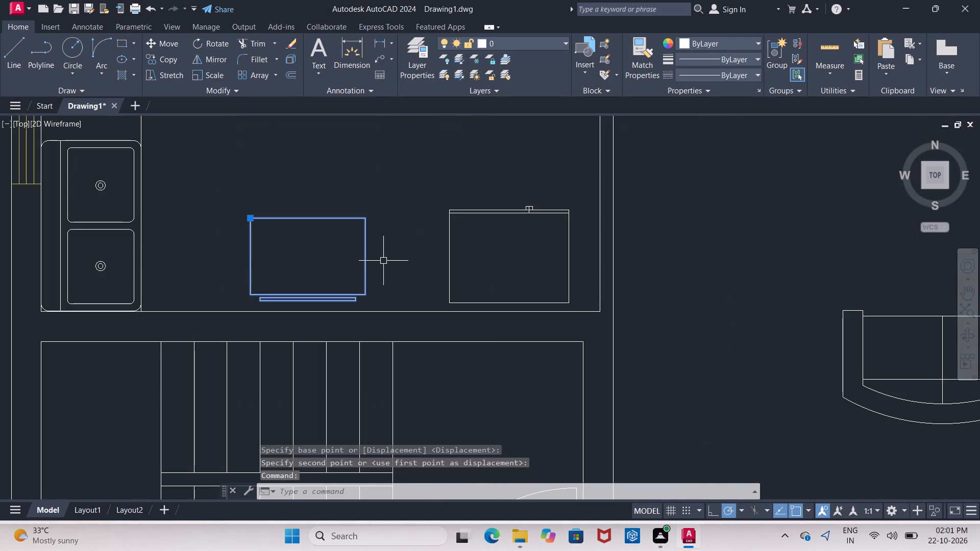
pyautogui.press('m')
pyautogui.click(427, 289)
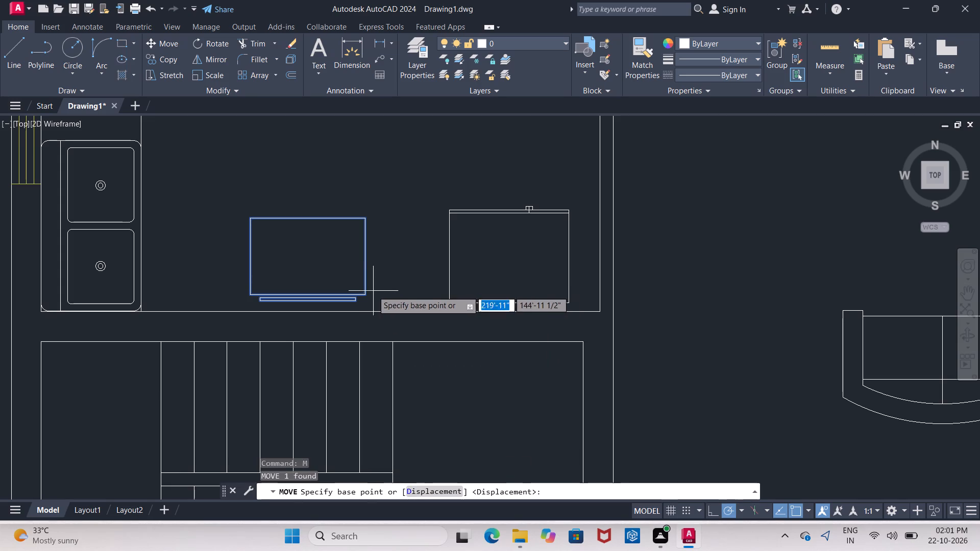
pyautogui.click(364, 292)
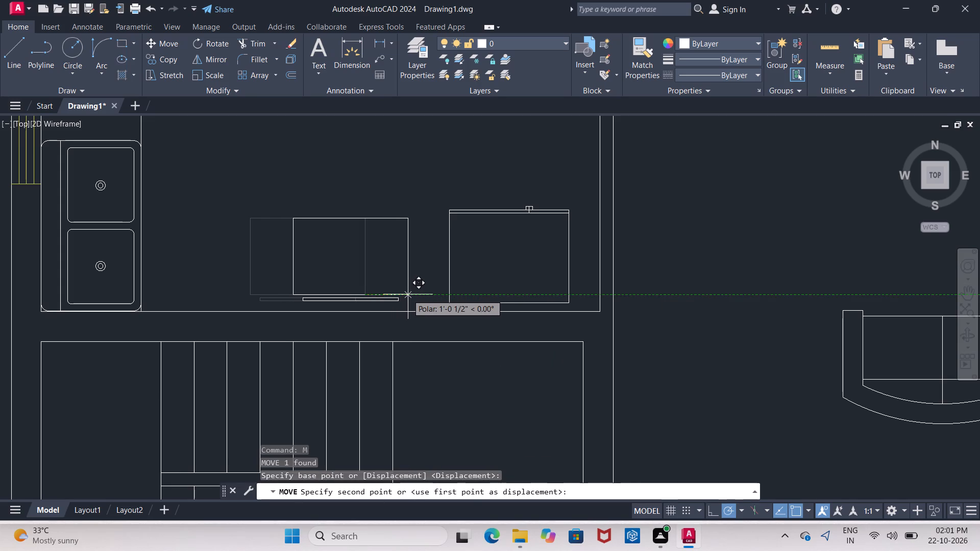
pyautogui.click(413, 294)
# Move the loose office chair by its backrest midpoint into the southeast room, west of the desk.
pyautogui.scroll(-4, 269, 264)
pyautogui.scroll(1, 302, 282)
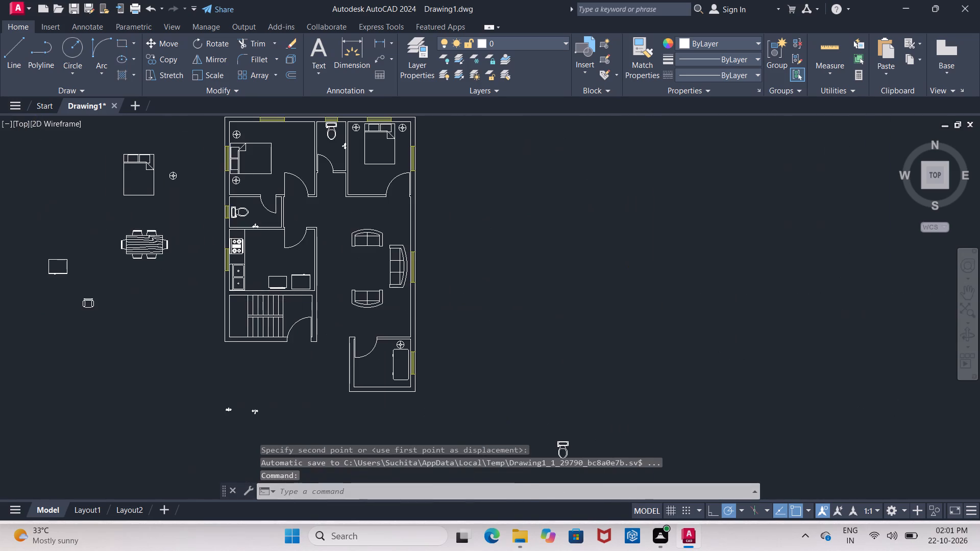
pyautogui.scroll(1, 302, 282)
pyautogui.press('Escape')
pyautogui.scroll(-1, 204, 216)
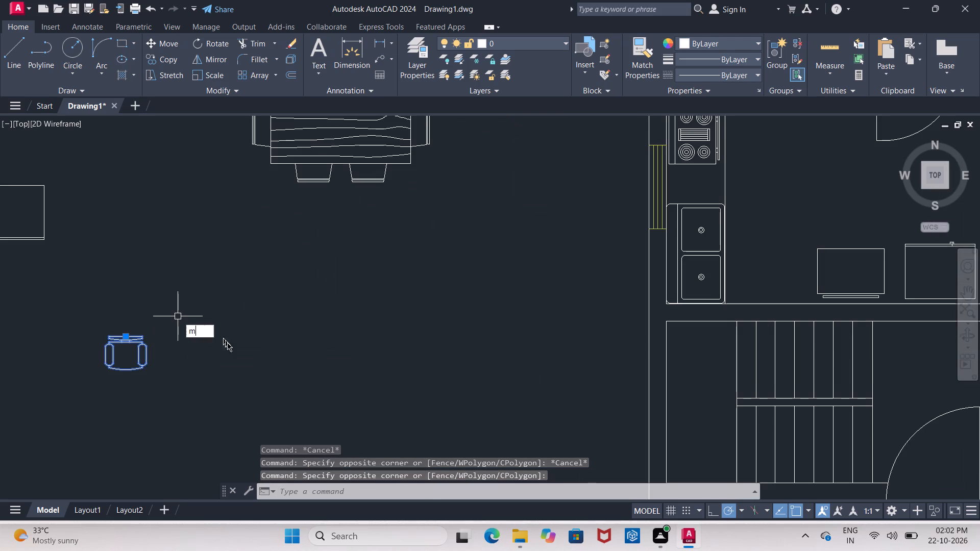
pyautogui.click(225, 346)
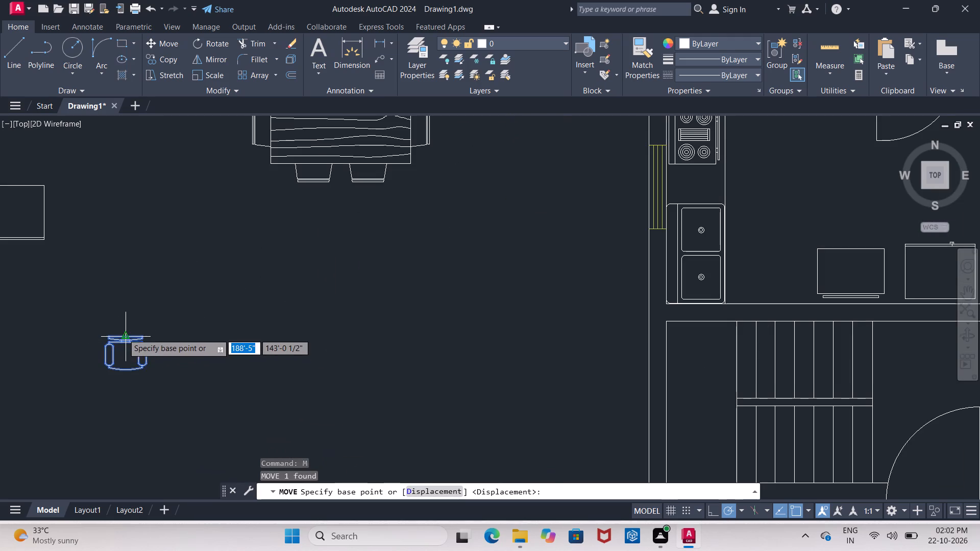
pyautogui.click(123, 334)
pyautogui.scroll(-3, 92, 349)
pyautogui.scroll(-2, 489, 362)
pyautogui.scroll(3, 510, 395)
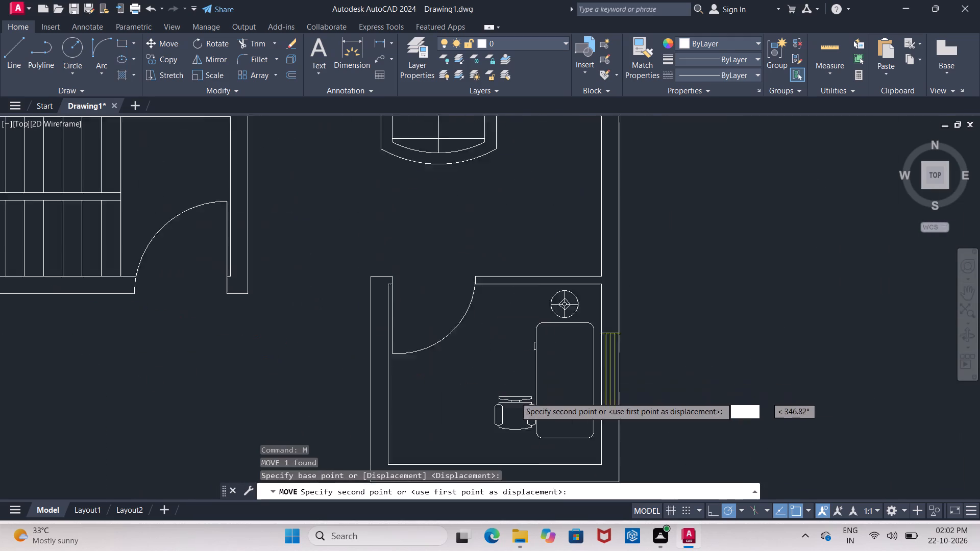
pyautogui.scroll(3, 515, 397)
pyautogui.click(455, 322)
pyautogui.press('Escape')
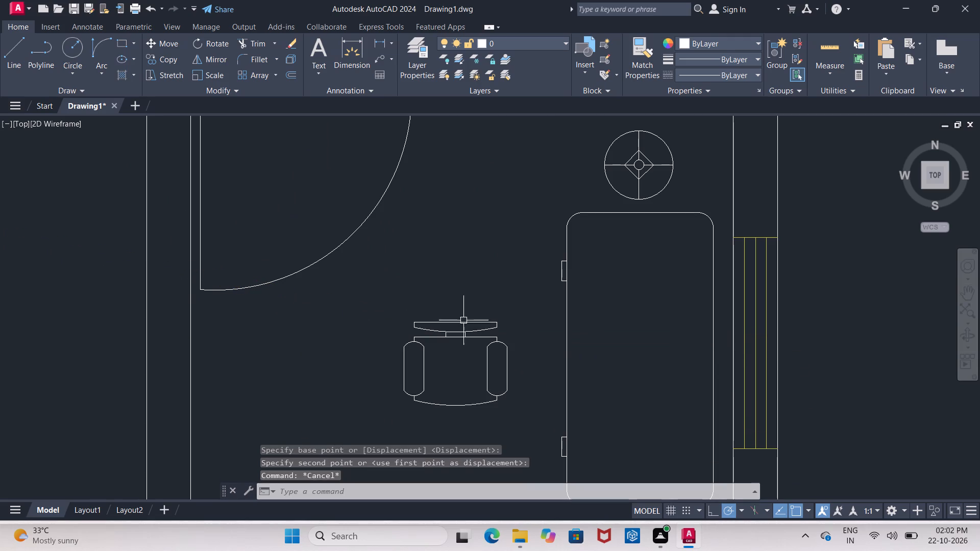
# Rotate the chair 90 degrees about its backrest midpoint so that it faces the desk.
pyautogui.click(464, 323)
pyautogui.press('r')
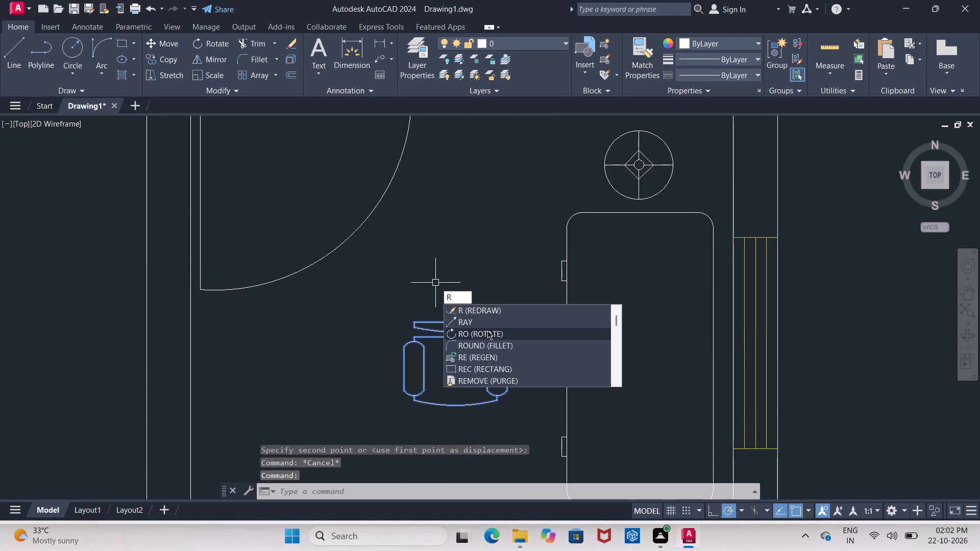
pyautogui.click(485, 333)
pyautogui.click(458, 321)
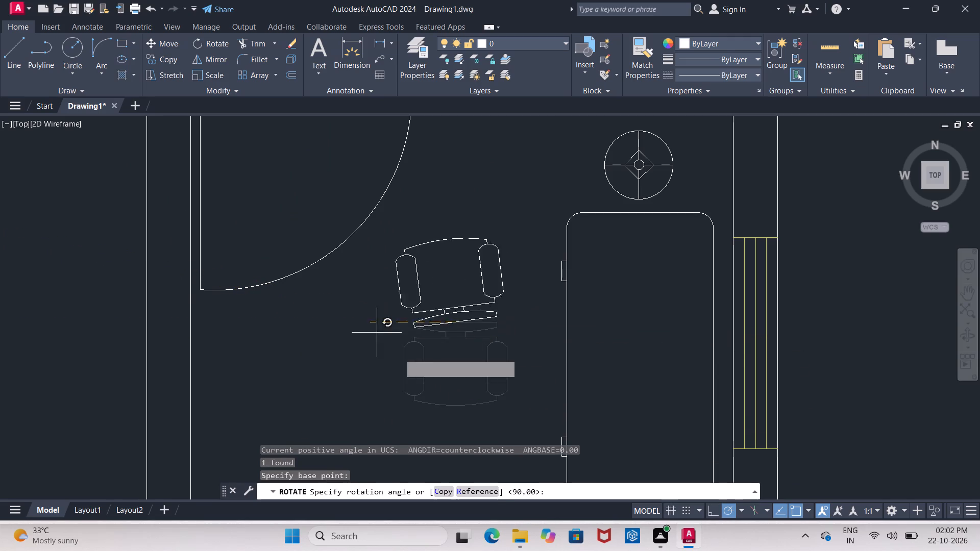
pyautogui.click(452, 195)
# Move the chair south by its front-edge midpoint, in line with the desk's west-edge midpoint, leaving a small gap to the desk.
pyautogui.click(470, 322)
pyautogui.press('m')
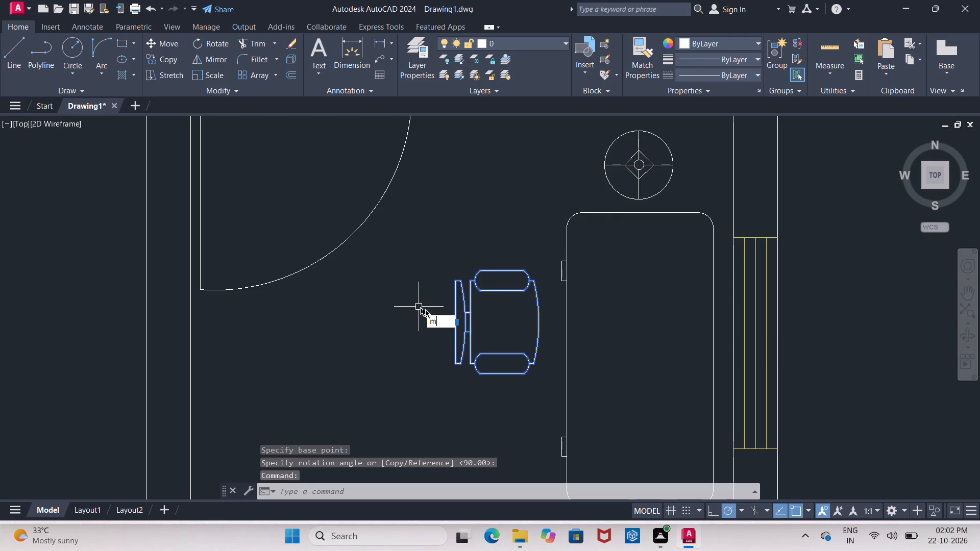
pyautogui.click(472, 337)
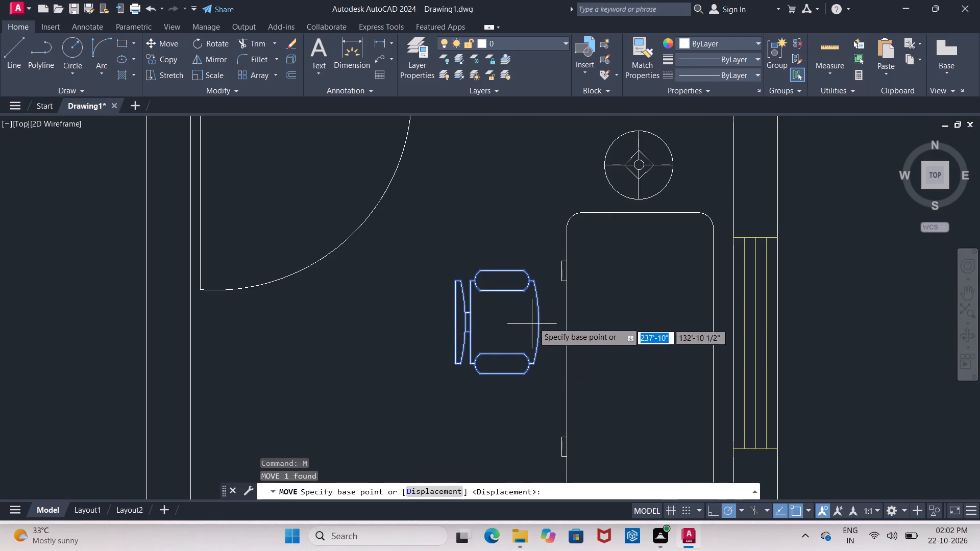
pyautogui.click(539, 322)
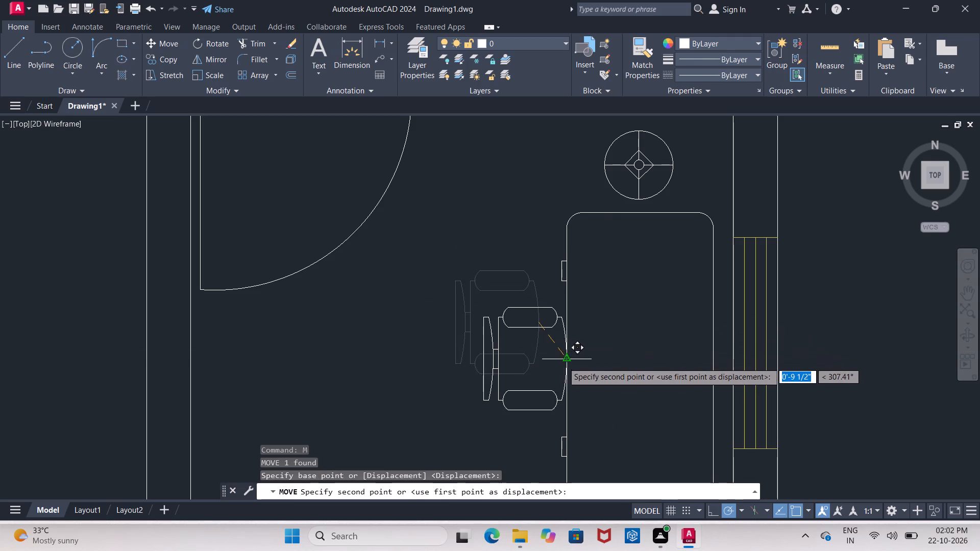
pyautogui.click(543, 360)
pyautogui.press('Escape')
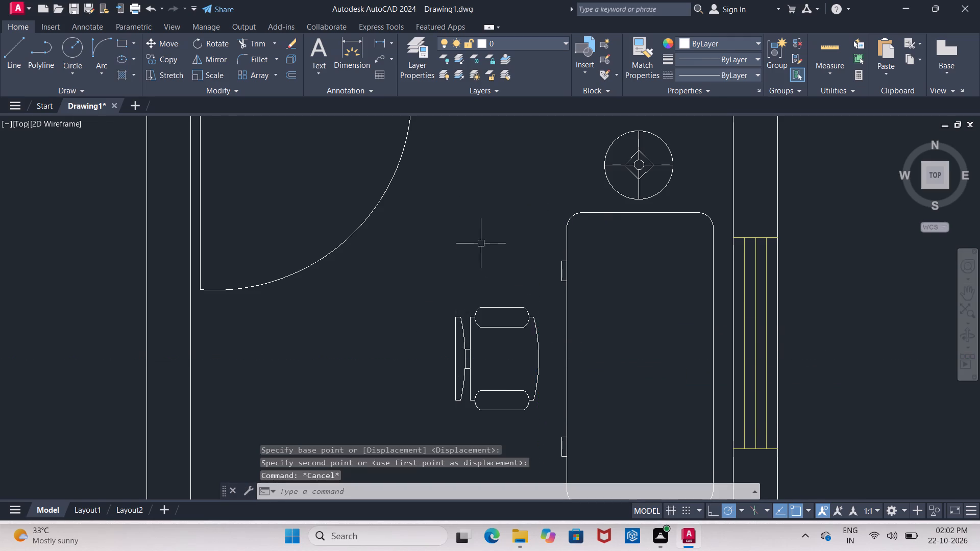
# Delete the leftover loose blocks outside the floor plan: two small fixtures to the south, the toilet to the southeast, and the furniture to the west.
pyautogui.scroll(-4, 477, 243)
pyautogui.scroll(2, 543, 288)
pyautogui.scroll(-2, 509, 329)
pyautogui.scroll(1, 424, 282)
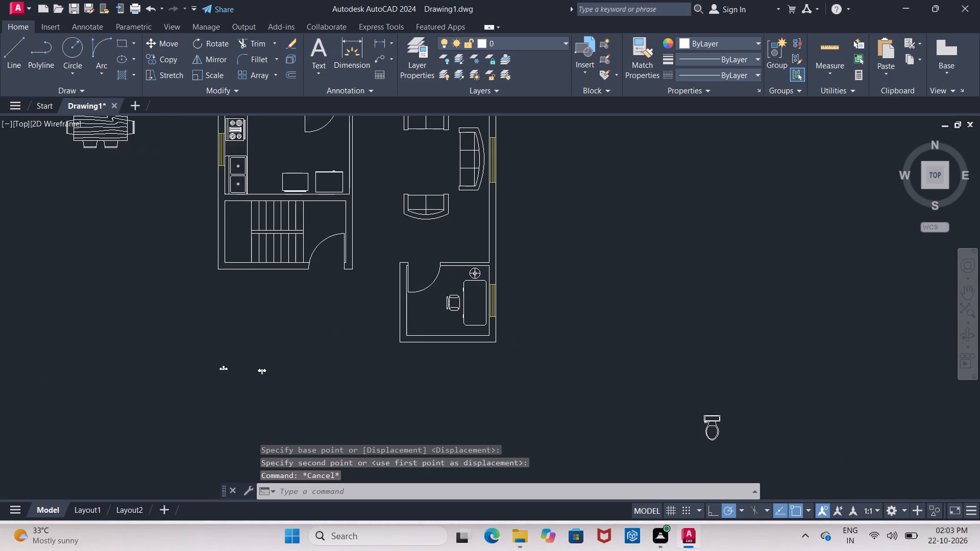
pyautogui.scroll(-3, 425, 282)
pyautogui.click(305, 307)
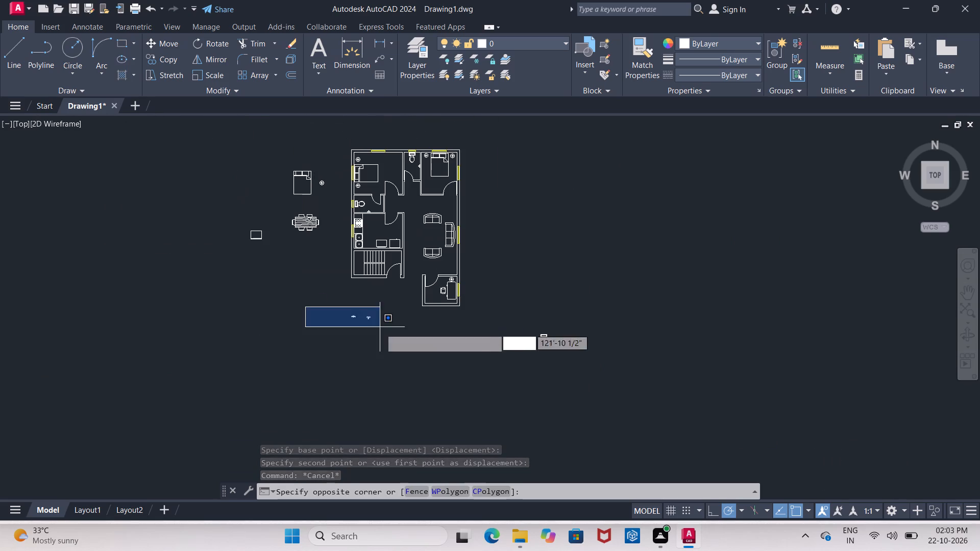
pyautogui.click(386, 348)
pyautogui.press('Delete')
pyautogui.moveTo(517, 322); pyautogui.dragTo(523, 324)
pyautogui.click(604, 381)
pyautogui.press('Delete')
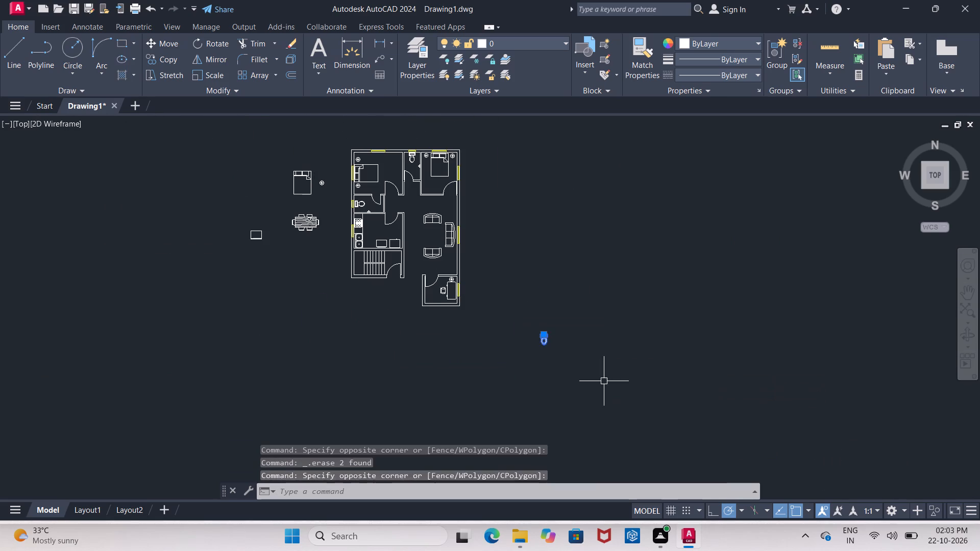
pyautogui.click(230, 151)
pyautogui.click(334, 266)
pyautogui.press('Delete')
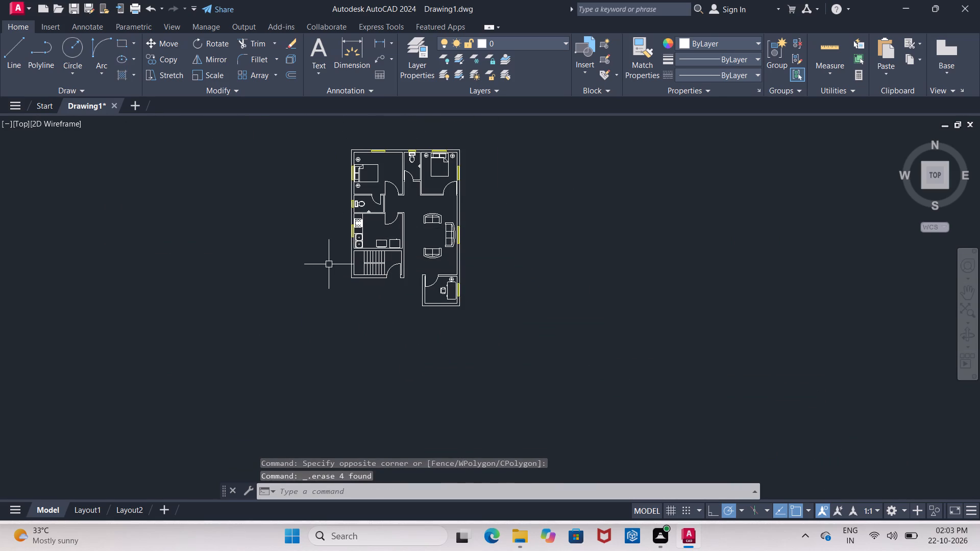
# Examine the furnished floor plan's rooms and block placement.
pyautogui.scroll(3, 397, 189)
pyautogui.scroll(-2, 366, 238)
pyautogui.scroll(1, 357, 188)
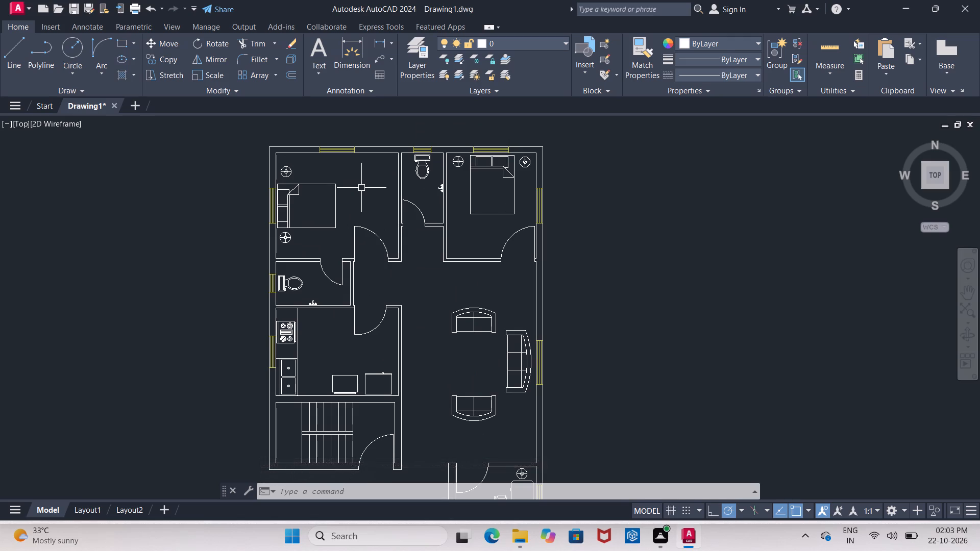
pyautogui.scroll(-1, 299, 173)
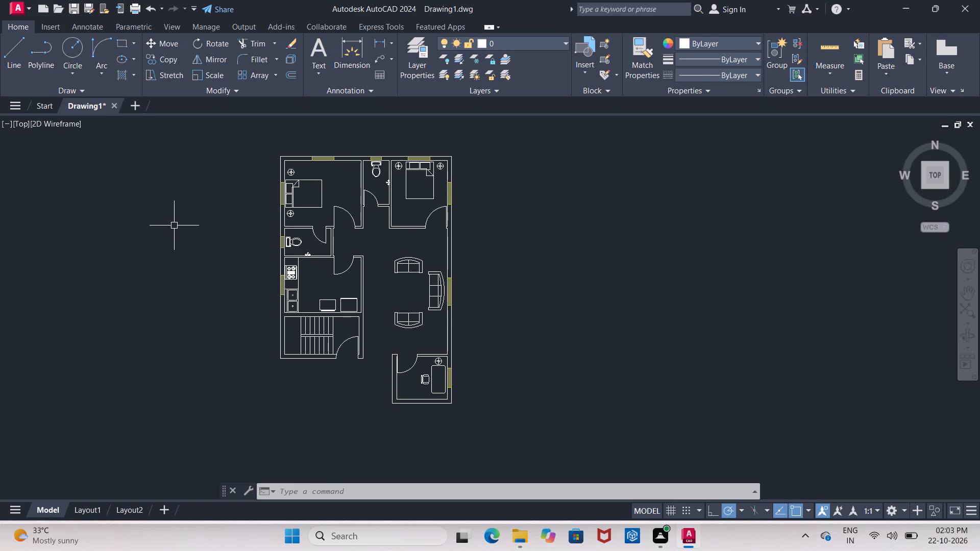
pyautogui.scroll(2, 435, 248)
pyautogui.scroll(-2, 220, 210)
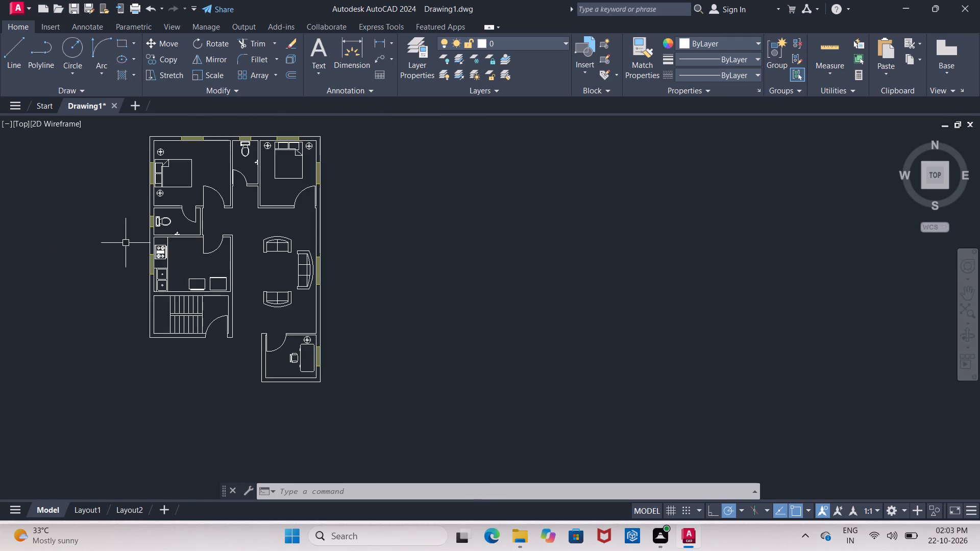
pyautogui.scroll(1, 107, 240)
pyautogui.scroll(-3, 129, 232)
pyautogui.scroll(3, 110, 240)
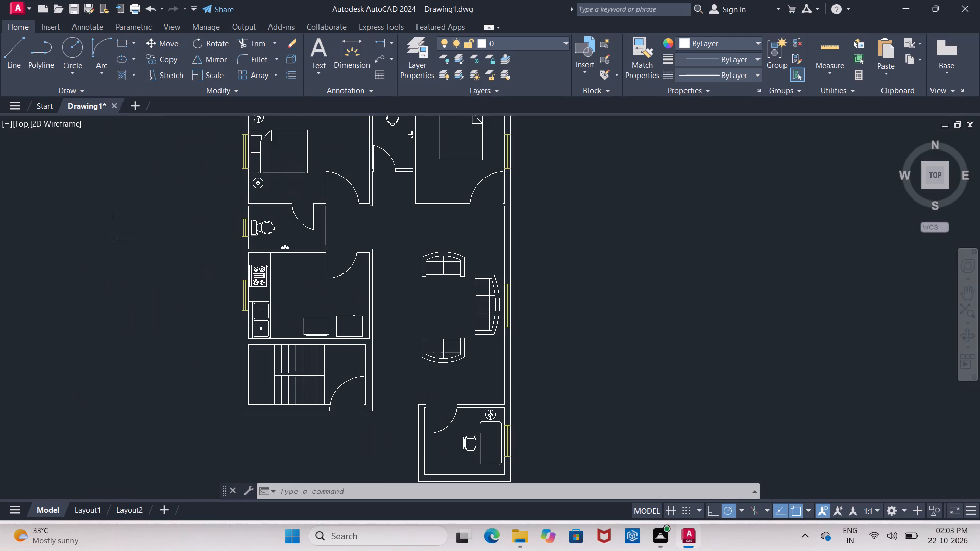
pyautogui.scroll(-1, 115, 238)
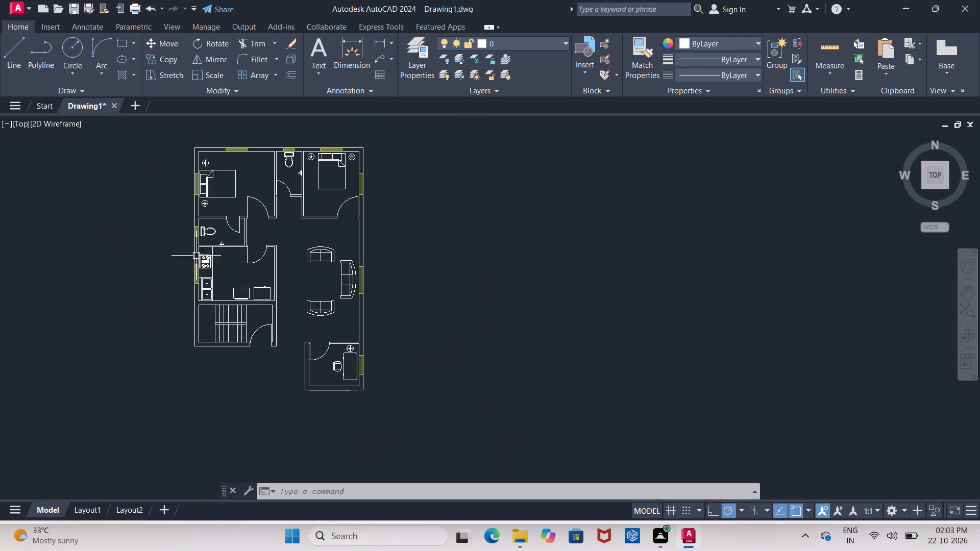
pyautogui.scroll(2, 272, 230)
pyautogui.scroll(-3, 238, 244)
pyautogui.scroll(1, 177, 198)
pyautogui.scroll(2, 231, 257)
pyautogui.scroll(-1, 184, 256)
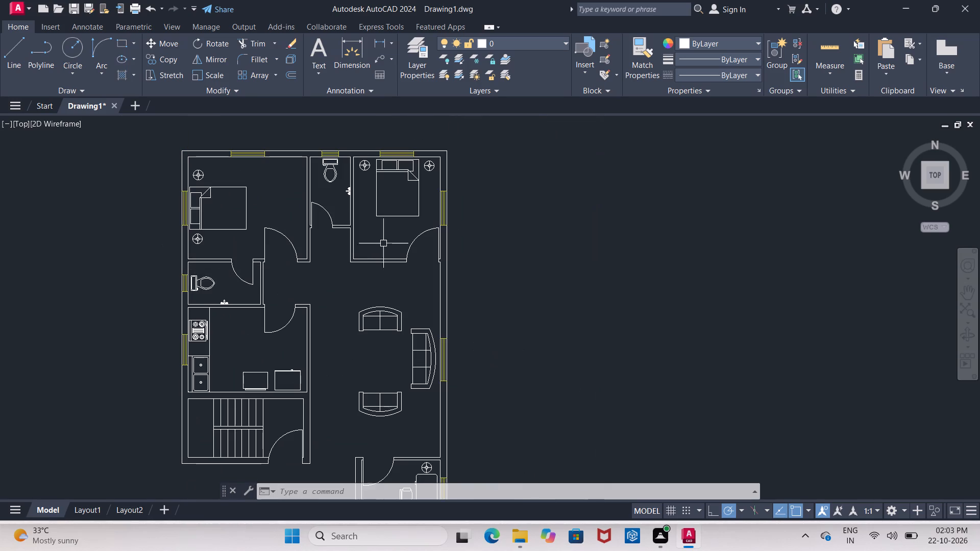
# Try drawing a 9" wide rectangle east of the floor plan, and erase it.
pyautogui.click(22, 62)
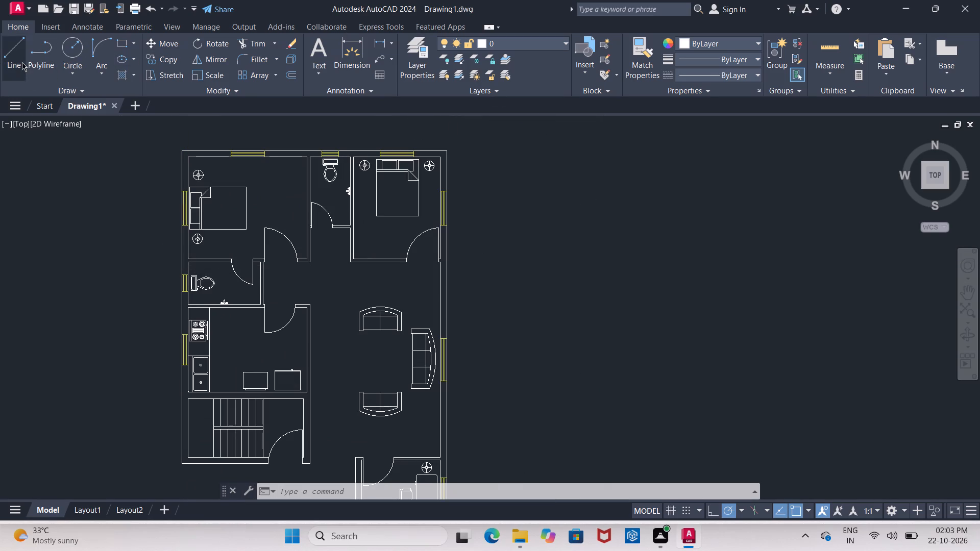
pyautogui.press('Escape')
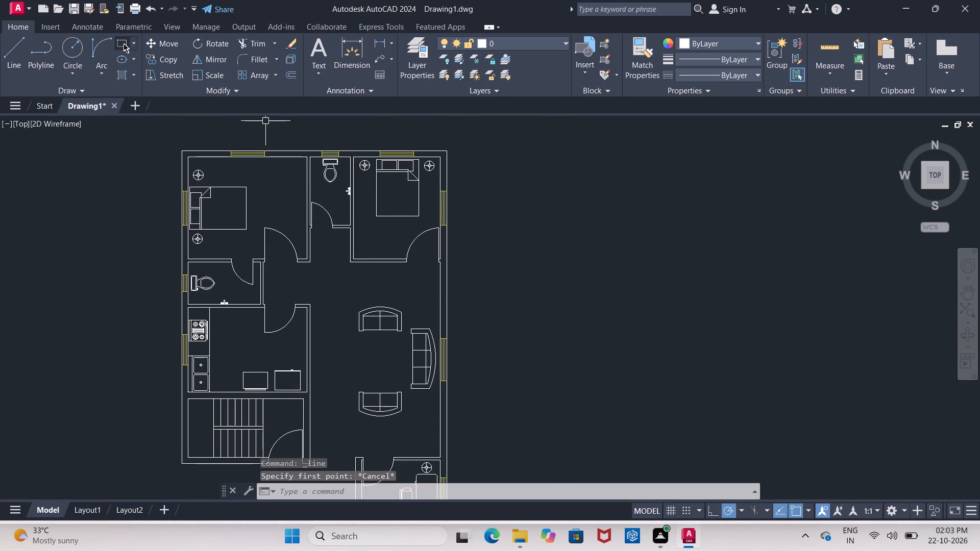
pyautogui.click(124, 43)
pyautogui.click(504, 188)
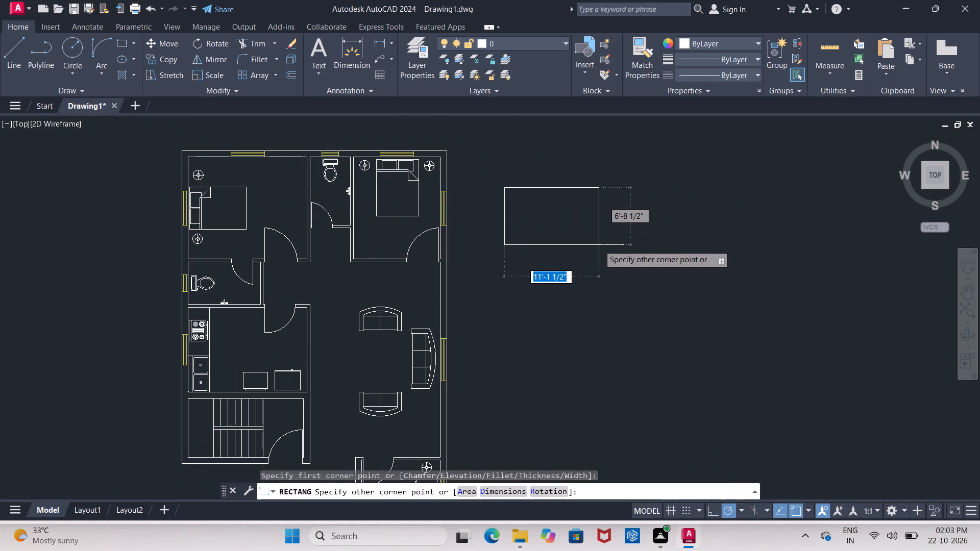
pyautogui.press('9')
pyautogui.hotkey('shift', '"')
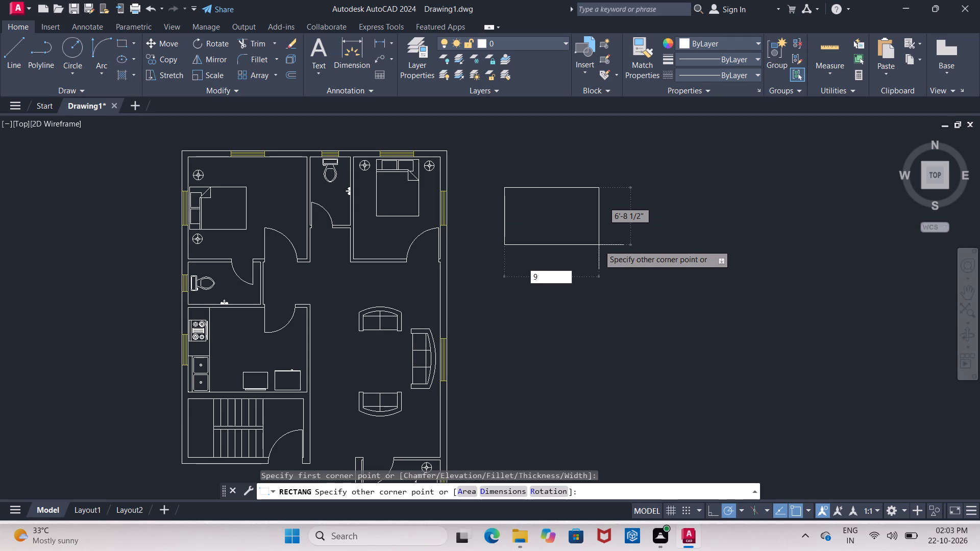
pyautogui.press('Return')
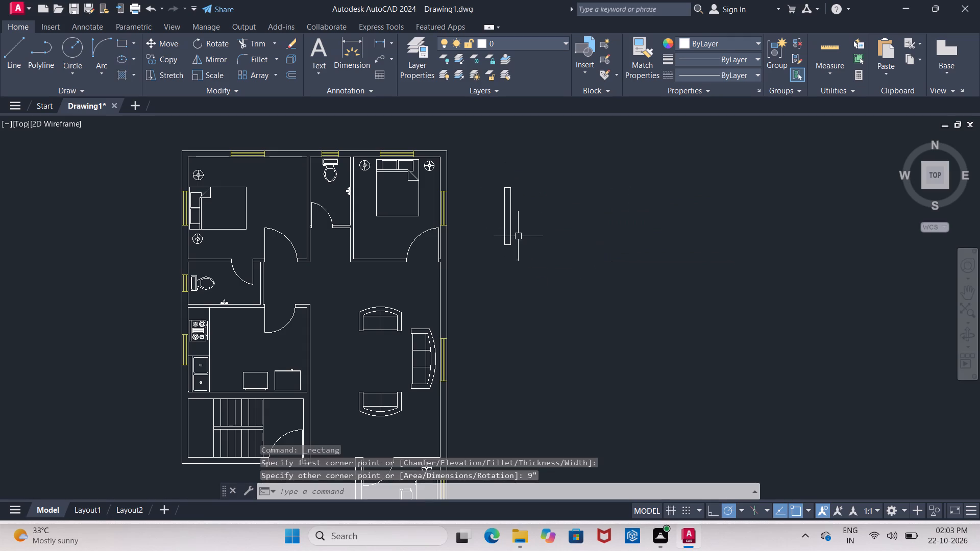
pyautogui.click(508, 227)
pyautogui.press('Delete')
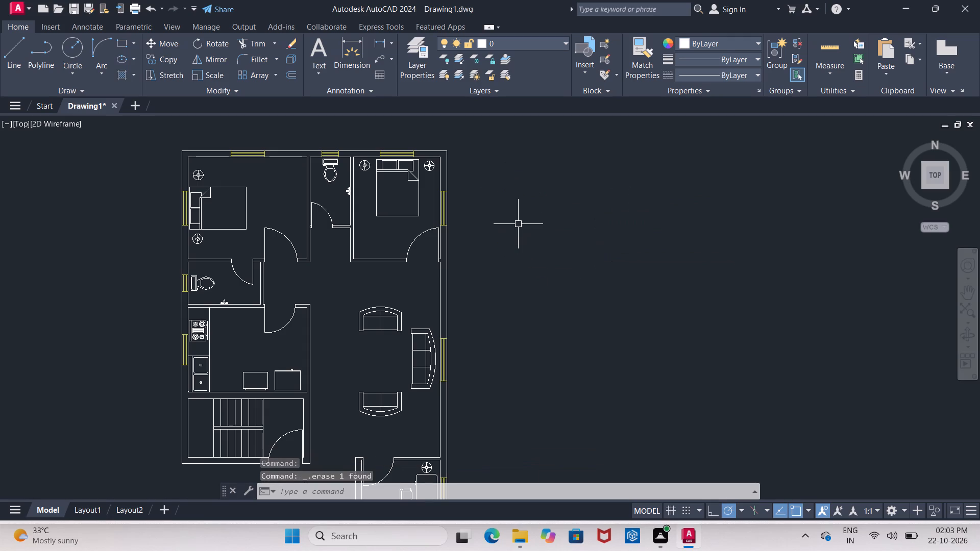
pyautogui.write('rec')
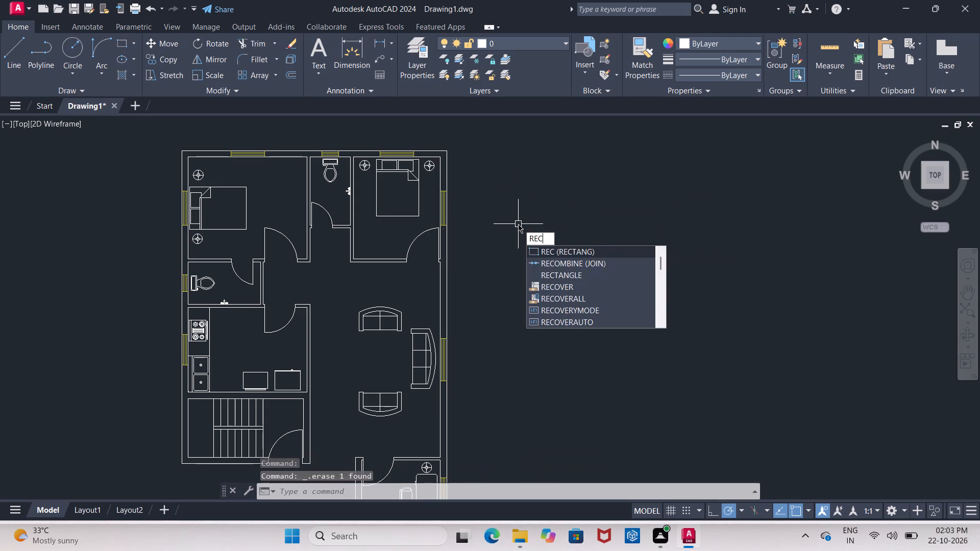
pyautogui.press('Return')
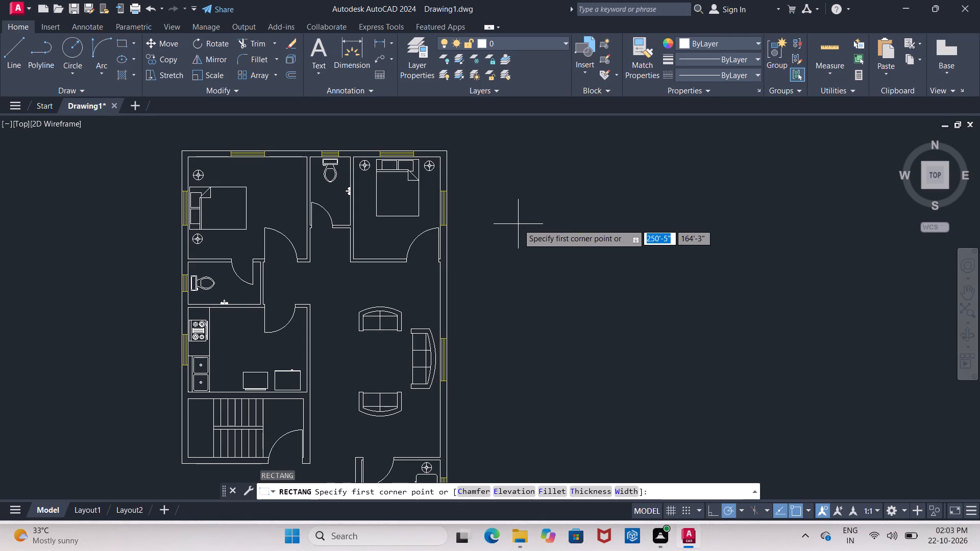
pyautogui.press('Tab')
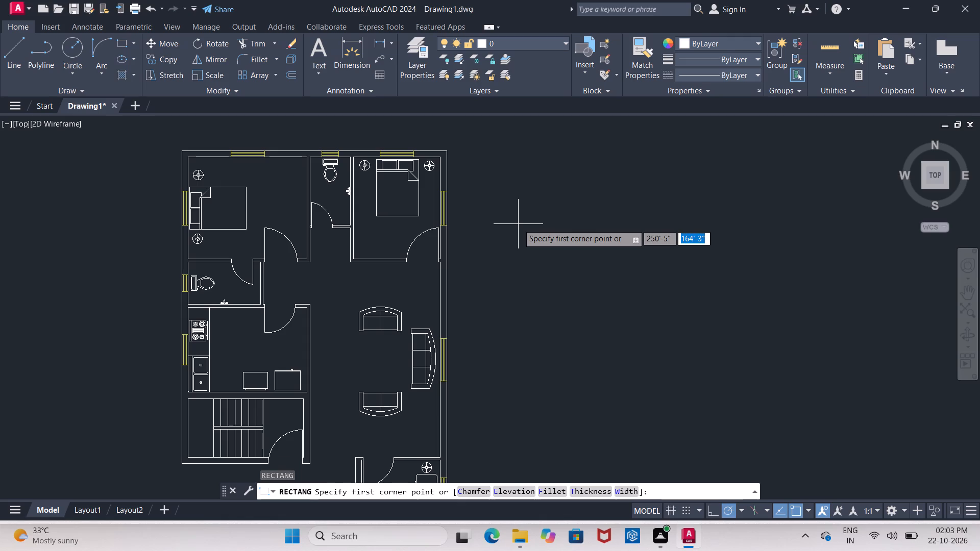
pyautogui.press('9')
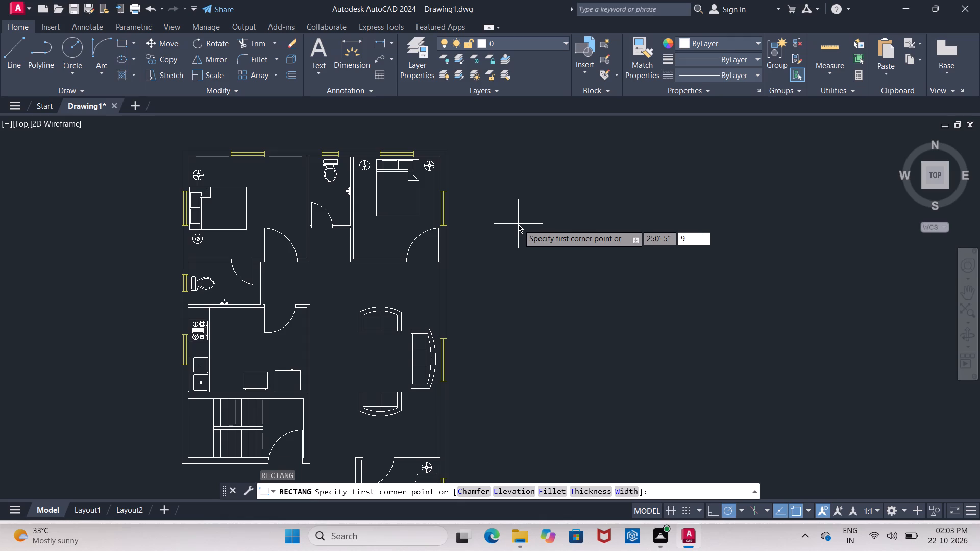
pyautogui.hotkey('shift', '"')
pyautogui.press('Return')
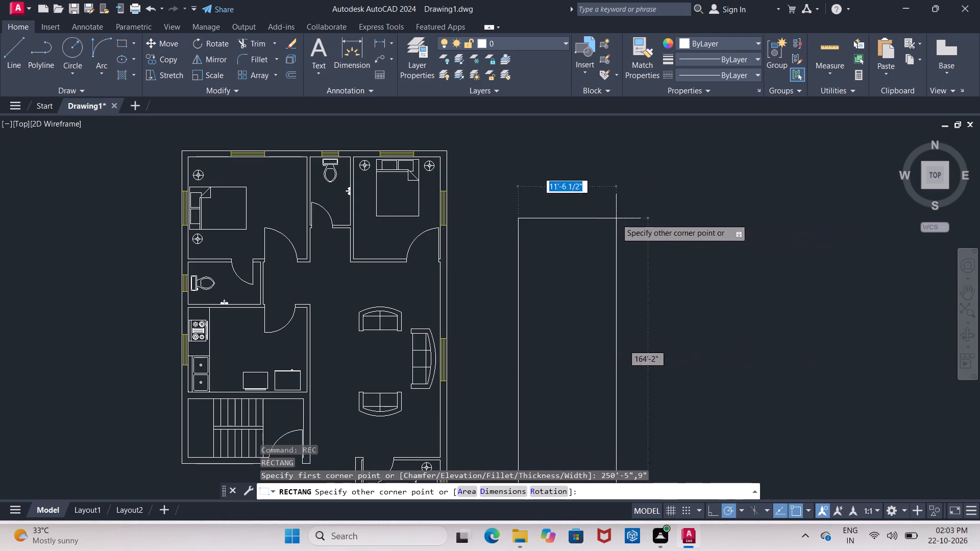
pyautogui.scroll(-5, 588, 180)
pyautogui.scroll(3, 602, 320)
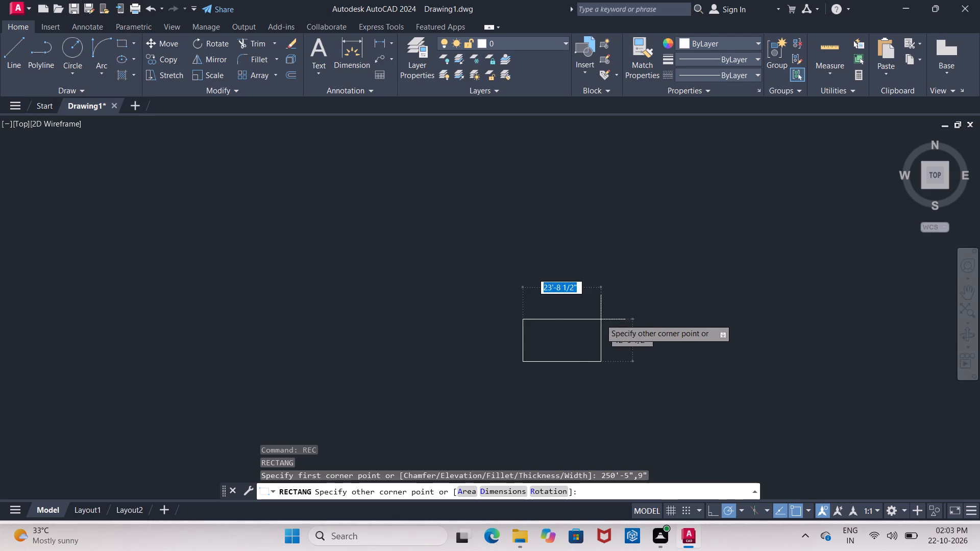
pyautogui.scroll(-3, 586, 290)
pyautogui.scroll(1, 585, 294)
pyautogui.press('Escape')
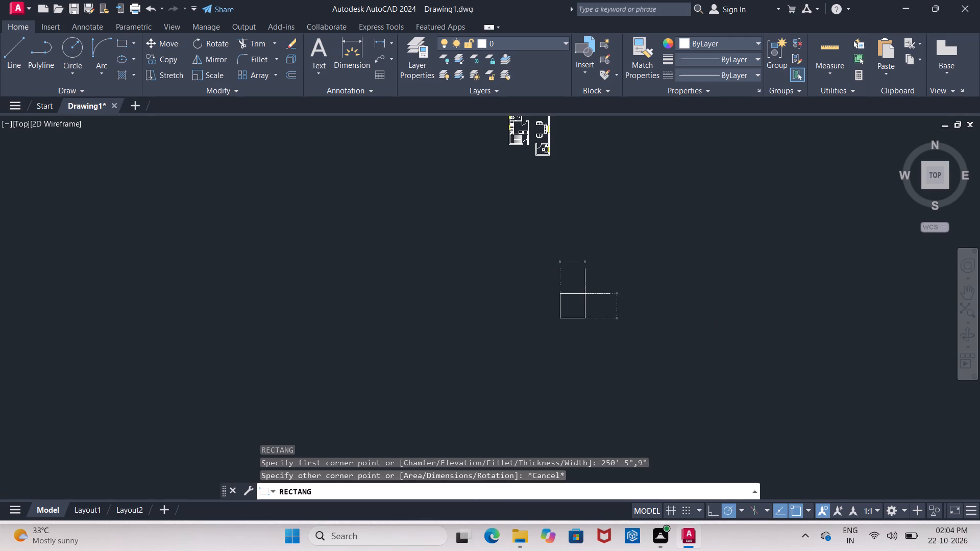
# Draw a 9" by 9" square in the empty space east of the floor plan.
pyautogui.scroll(-3, 469, 243)
pyautogui.scroll(4, 474, 219)
pyautogui.scroll(2, 409, 360)
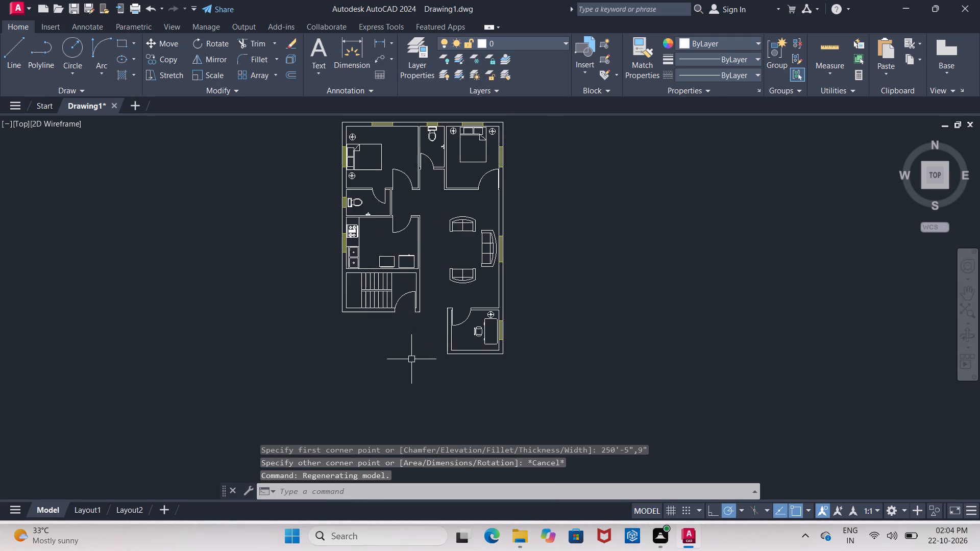
pyautogui.scroll(-1, 409, 336)
pyautogui.write('rec')
pyautogui.press('Return')
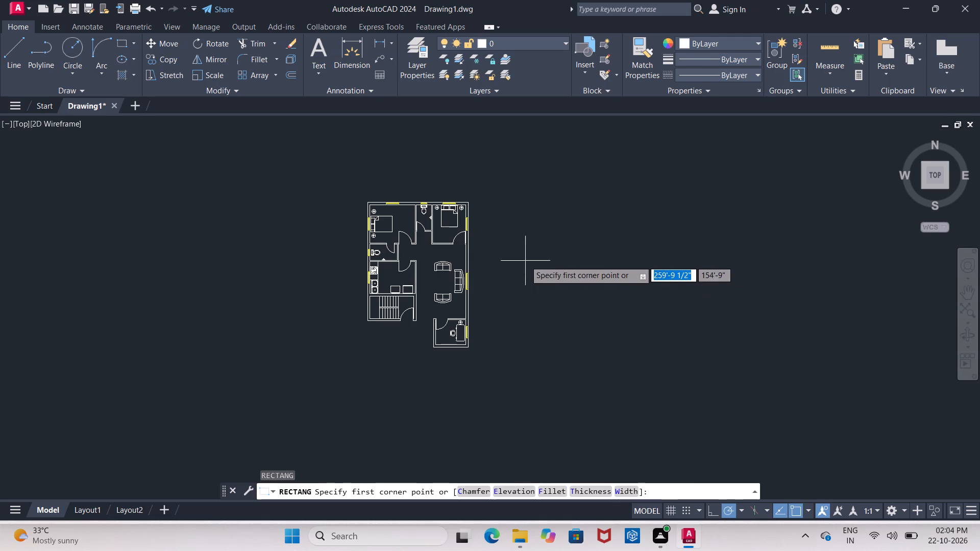
pyautogui.click(525, 261)
pyautogui.scroll(2, 558, 276)
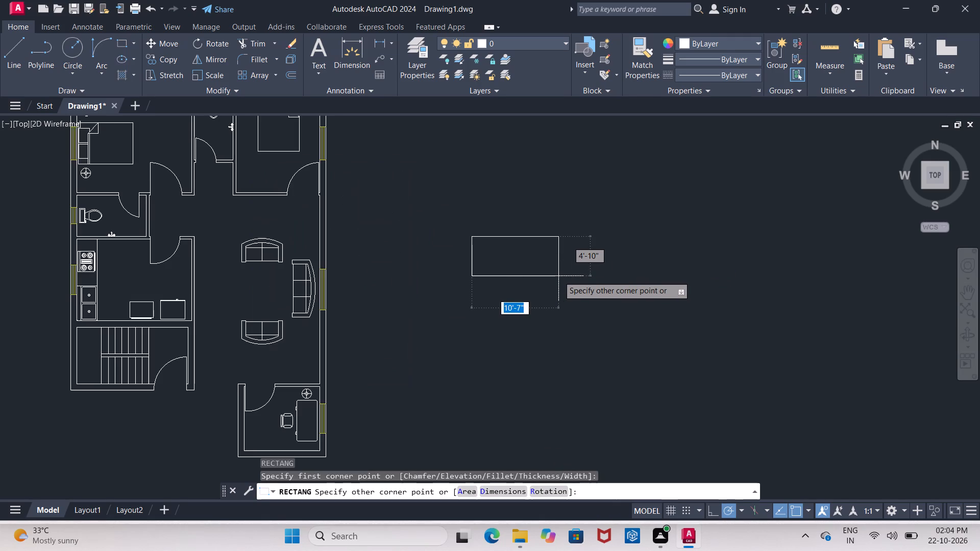
pyautogui.press('9')
pyautogui.hotkey('shift', '"')
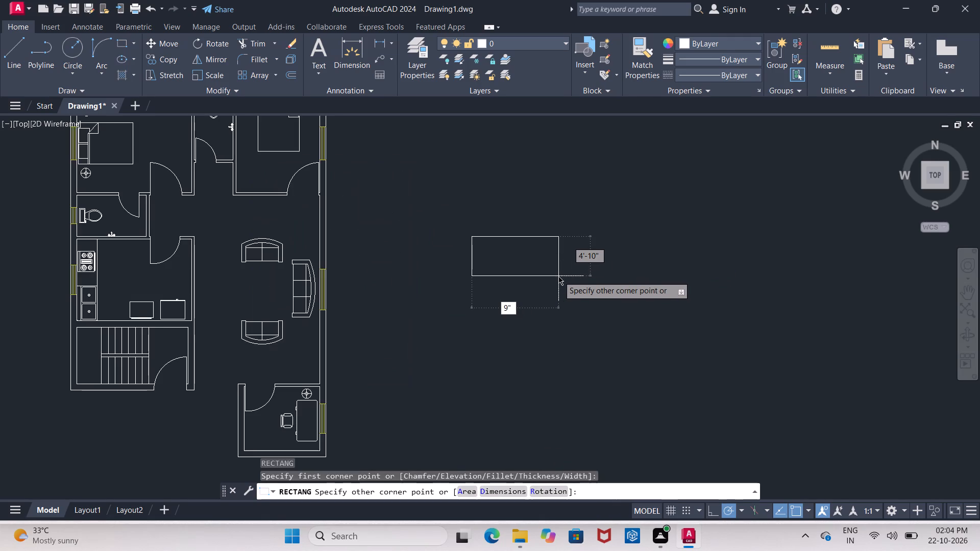
pyautogui.press('Tab')
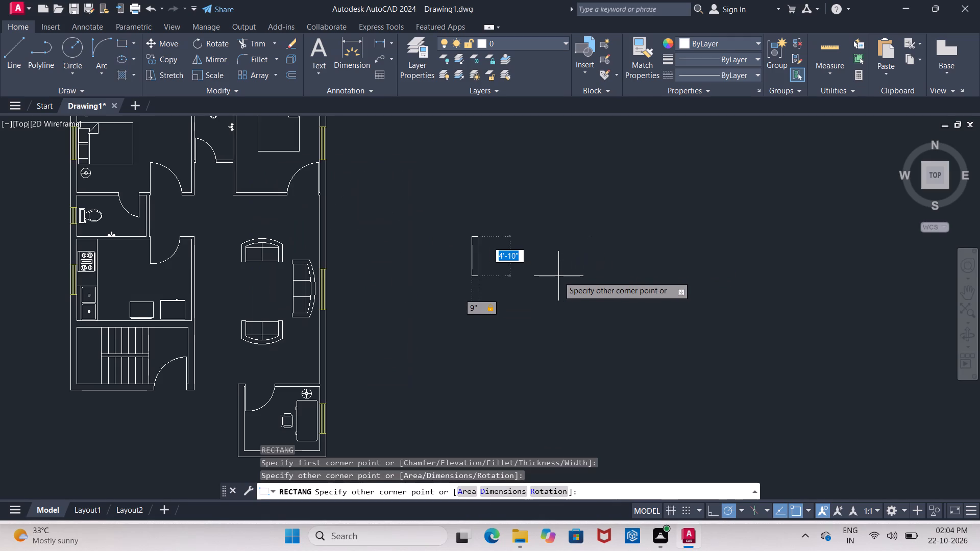
pyautogui.press('9')
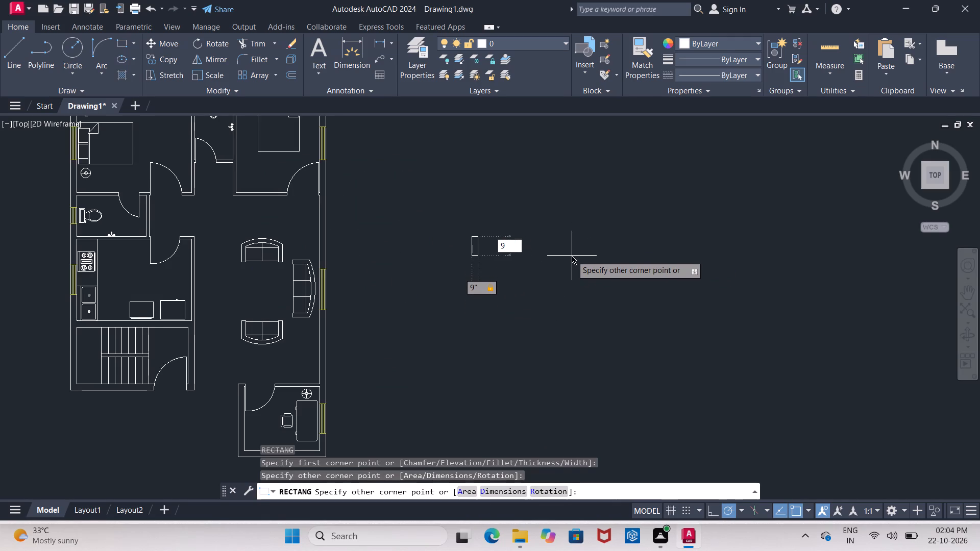
pyautogui.hotkey('shift', '"')
pyautogui.press('Return')
pyautogui.scroll(4, 463, 242)
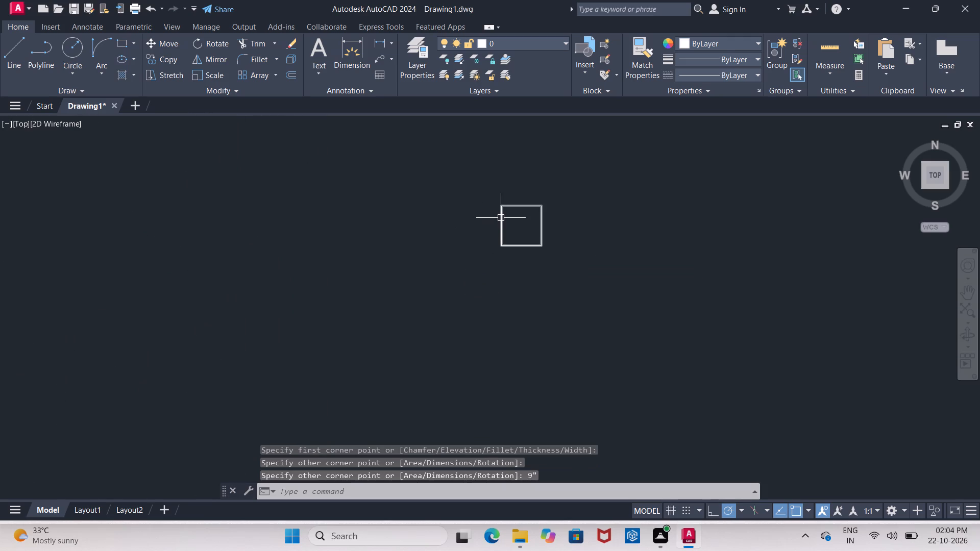
pyautogui.click(501, 217)
pyautogui.press('Escape')
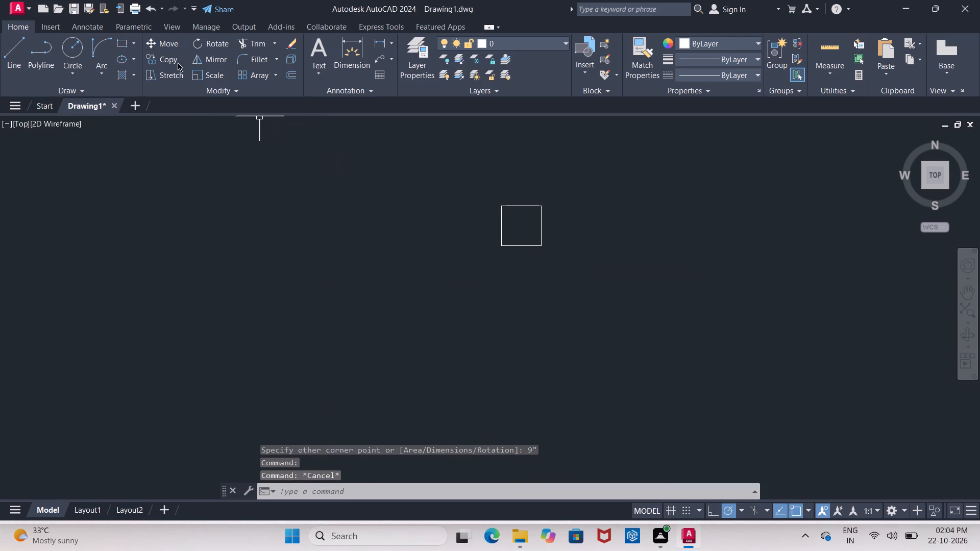
# Fill the 9" square with a solid hatch in red colour 205,32,39.
pyautogui.click(119, 77)
pyautogui.click(128, 66)
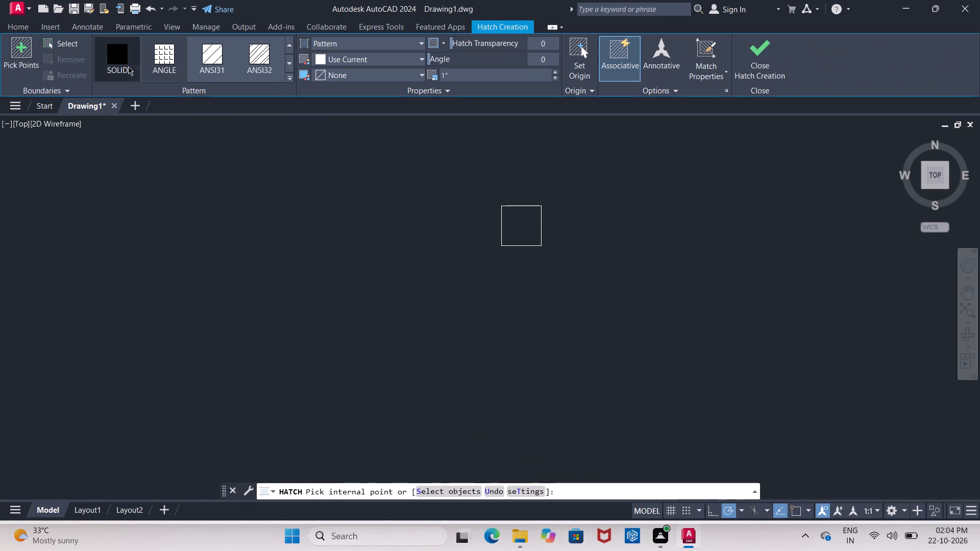
pyautogui.click(533, 220)
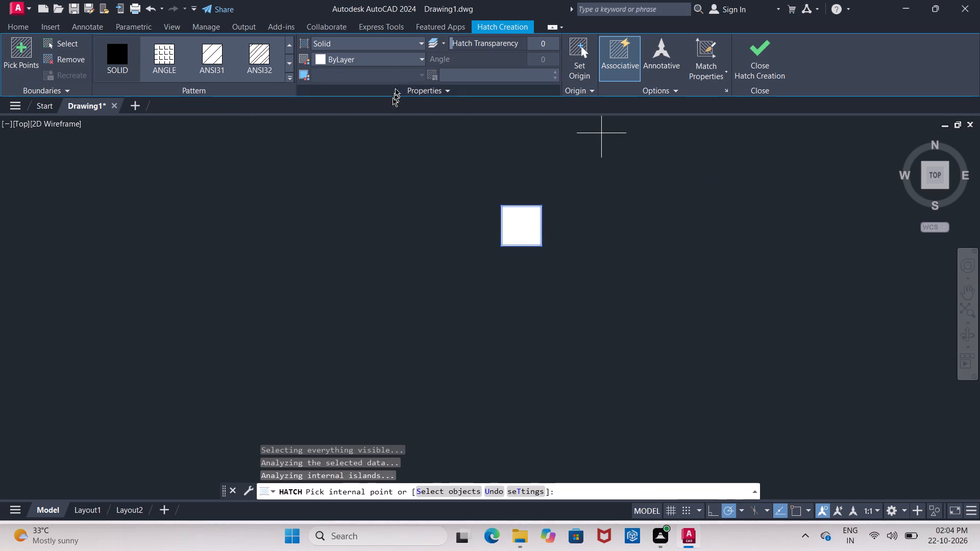
pyautogui.click(387, 61)
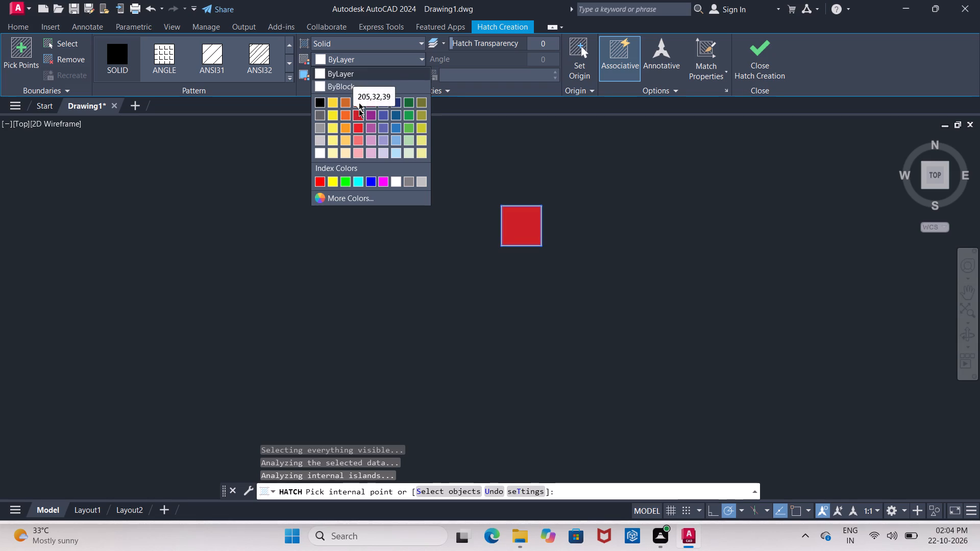
pyautogui.click(360, 117)
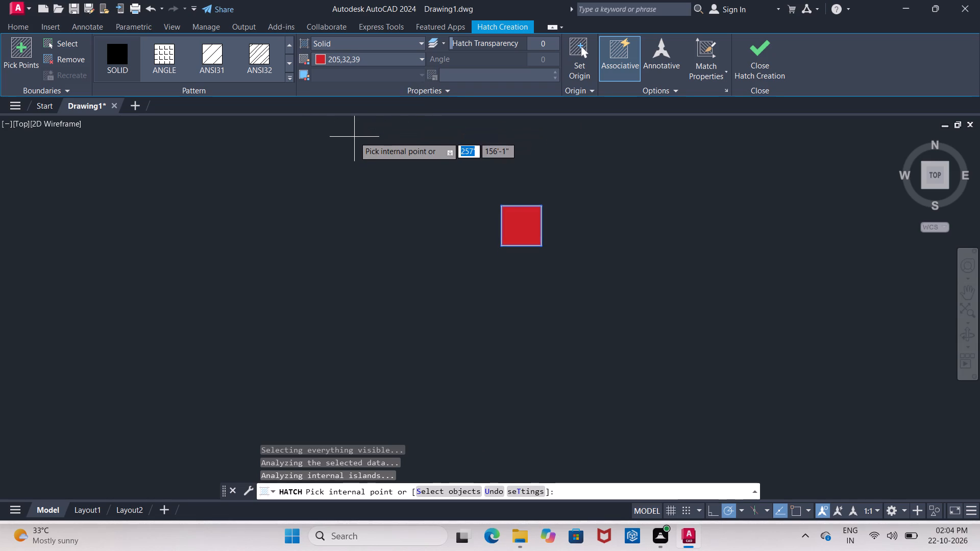
pyautogui.press('Escape')
# Change the square's outline colour to the same red, 205,32,39.
pyautogui.click(529, 203)
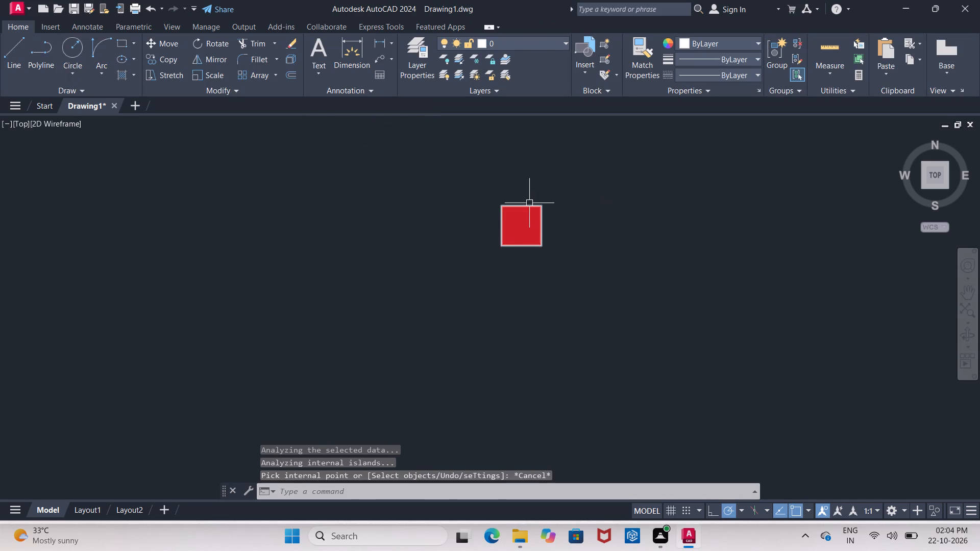
pyautogui.click(701, 48)
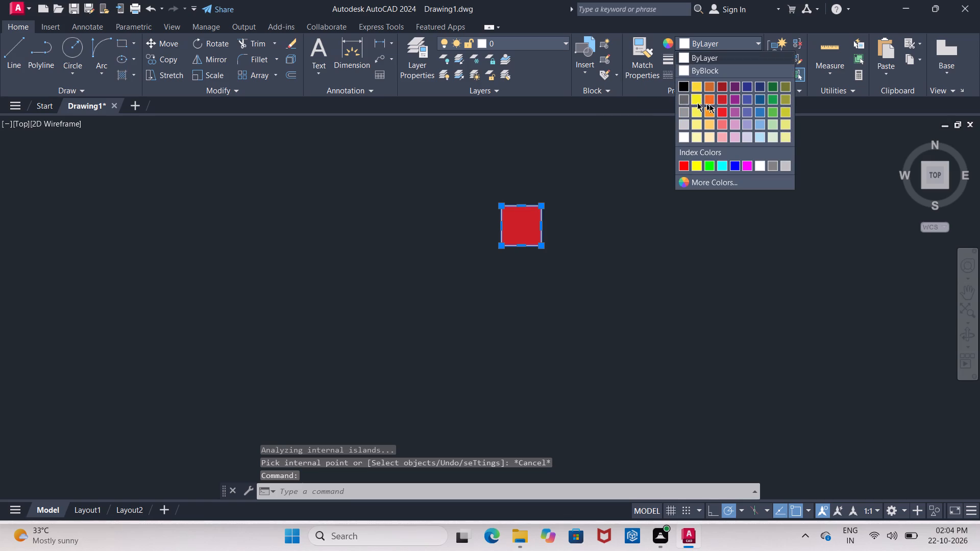
pyautogui.click(721, 97)
pyautogui.press('Escape')
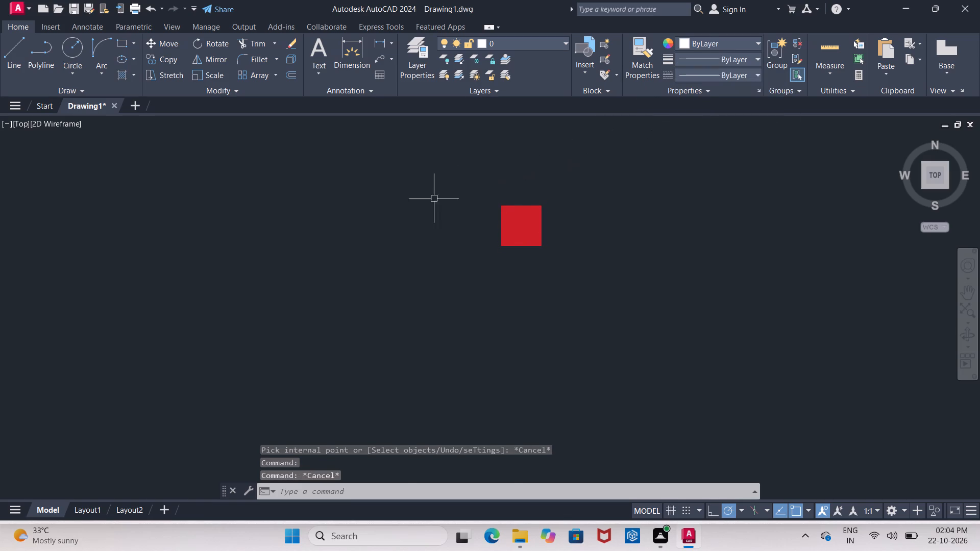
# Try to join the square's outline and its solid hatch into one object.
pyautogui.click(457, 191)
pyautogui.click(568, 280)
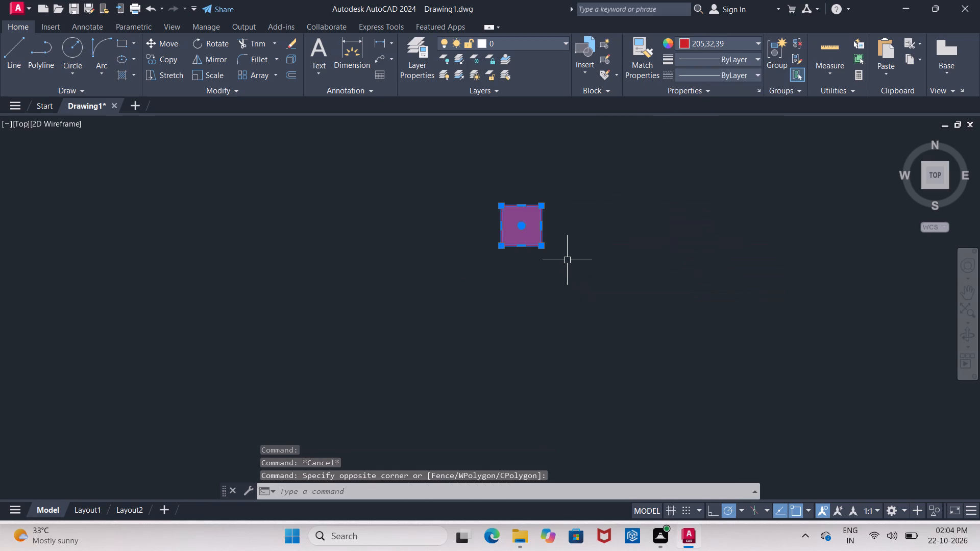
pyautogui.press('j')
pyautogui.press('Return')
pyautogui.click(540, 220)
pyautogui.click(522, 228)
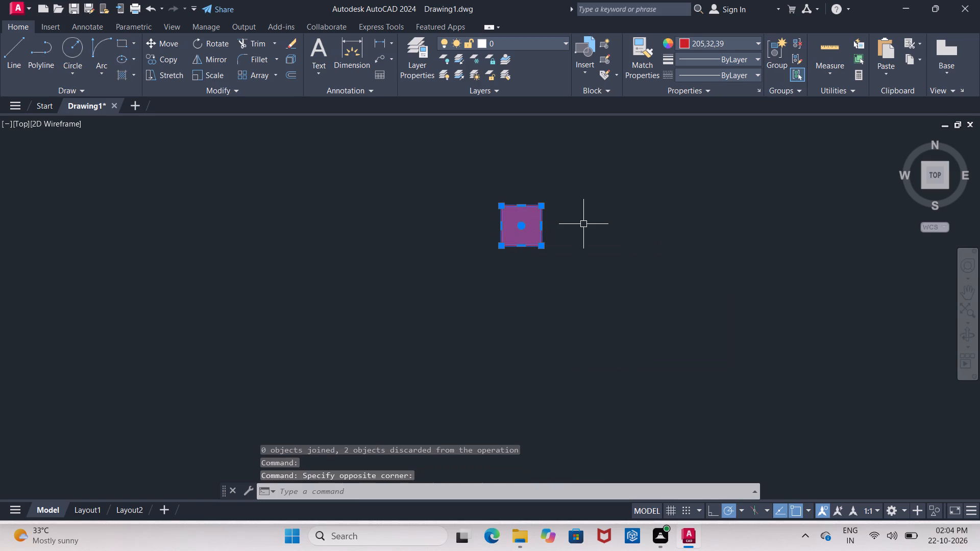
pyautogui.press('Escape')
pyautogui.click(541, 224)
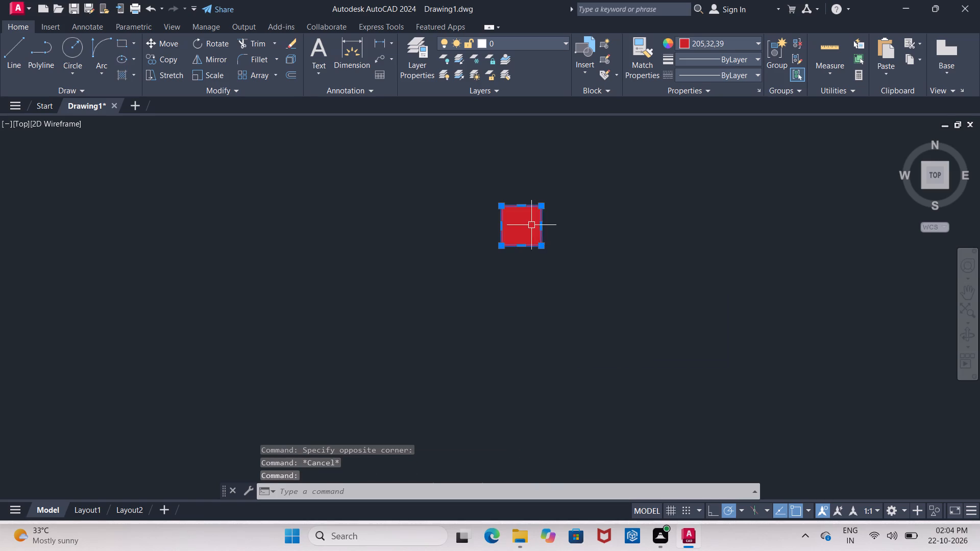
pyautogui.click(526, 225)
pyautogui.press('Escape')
# Copy the red square and its hatch from its lower-left corner onto the floor plan's northwest and northeast outer wall corners.
pyautogui.click(466, 197)
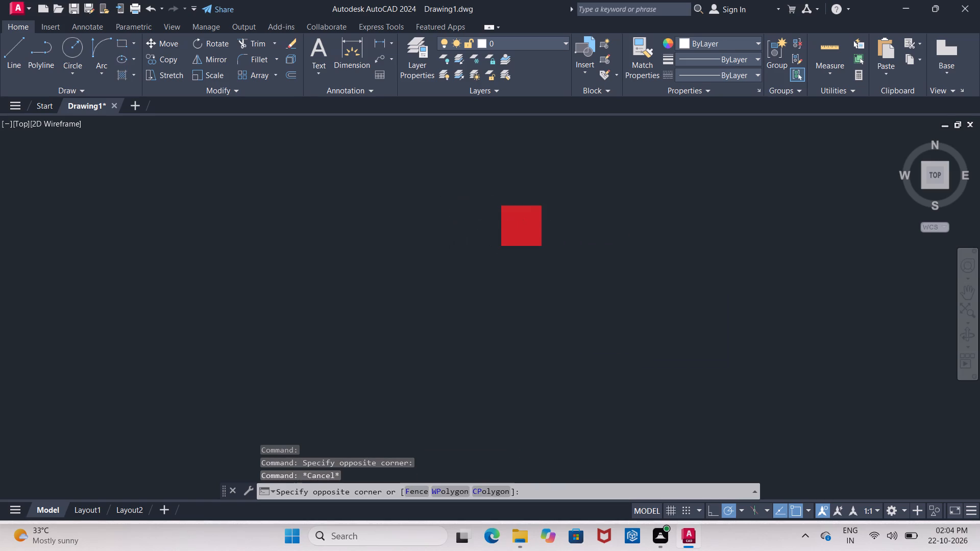
pyautogui.click(562, 273)
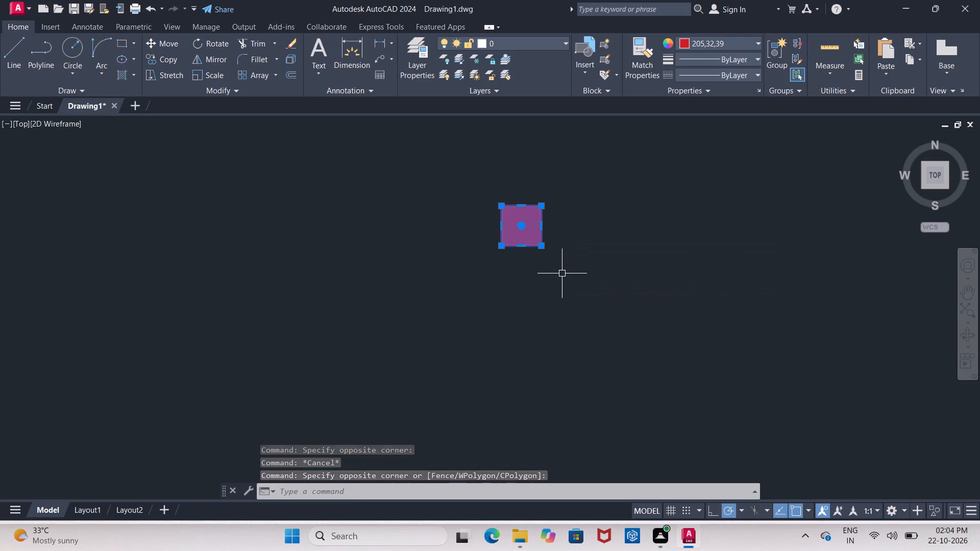
pyautogui.press('a')
pyautogui.press('BackSpace')
pyautogui.press('c')
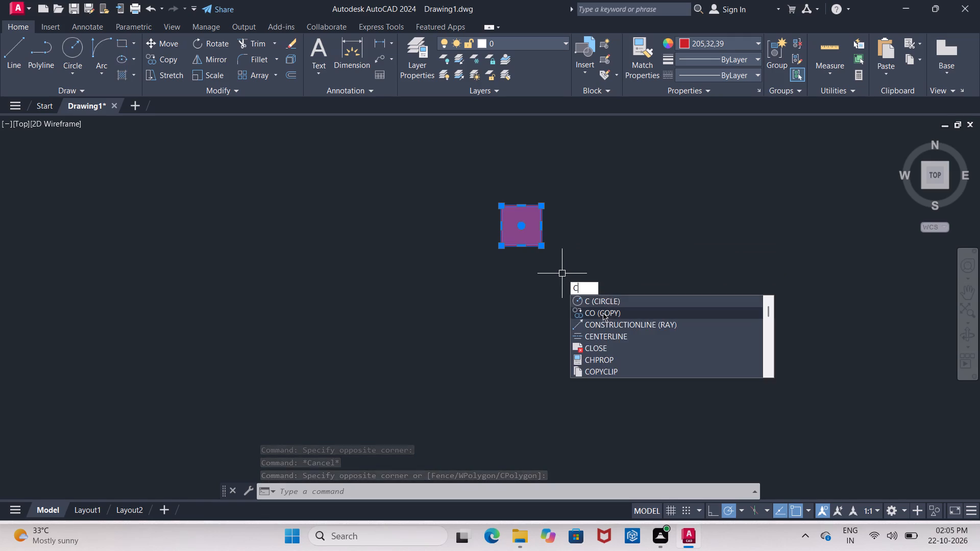
pyautogui.click(603, 313)
pyautogui.click(501, 246)
pyautogui.scroll(-7, 530, 275)
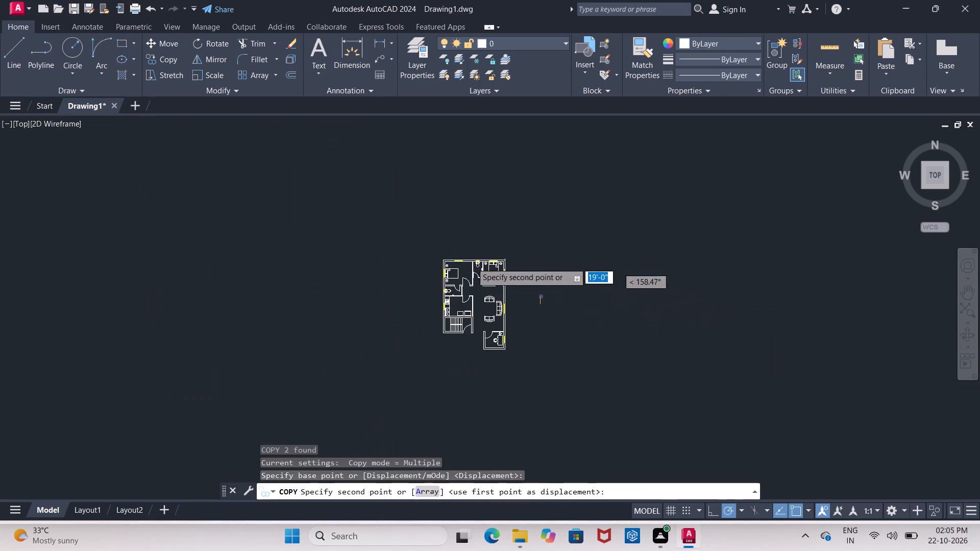
pyautogui.scroll(4, 466, 261)
pyautogui.scroll(3, 383, 283)
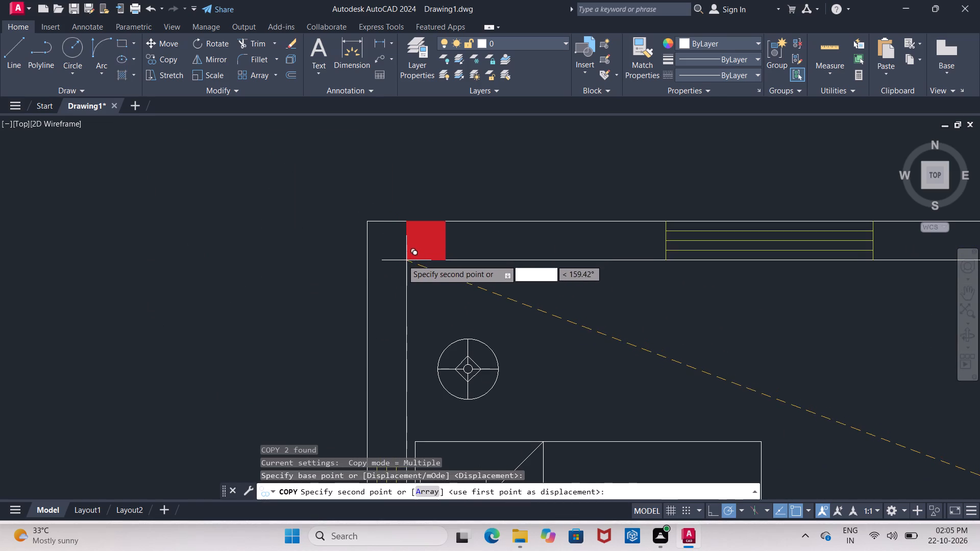
pyautogui.click(370, 257)
pyautogui.scroll(-4, 328, 227)
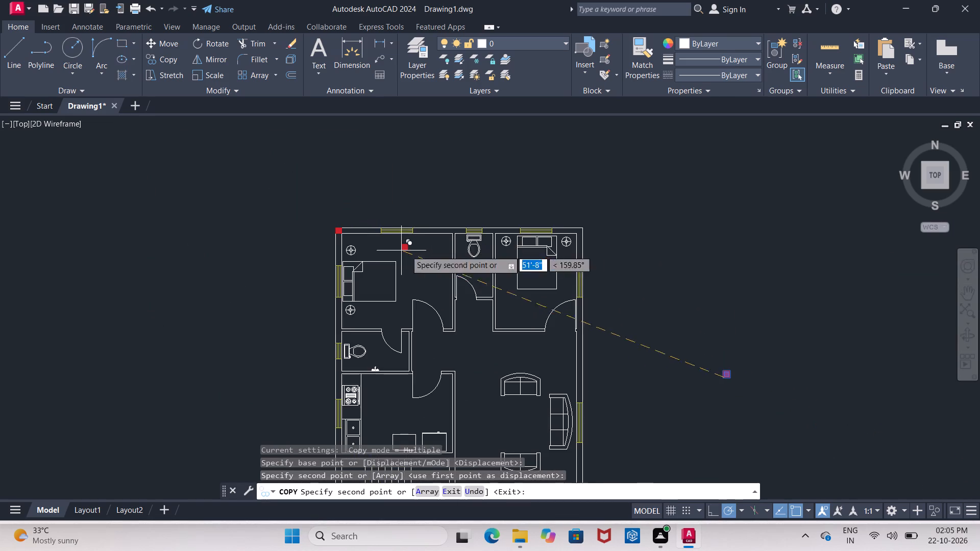
pyautogui.scroll(5, 575, 233)
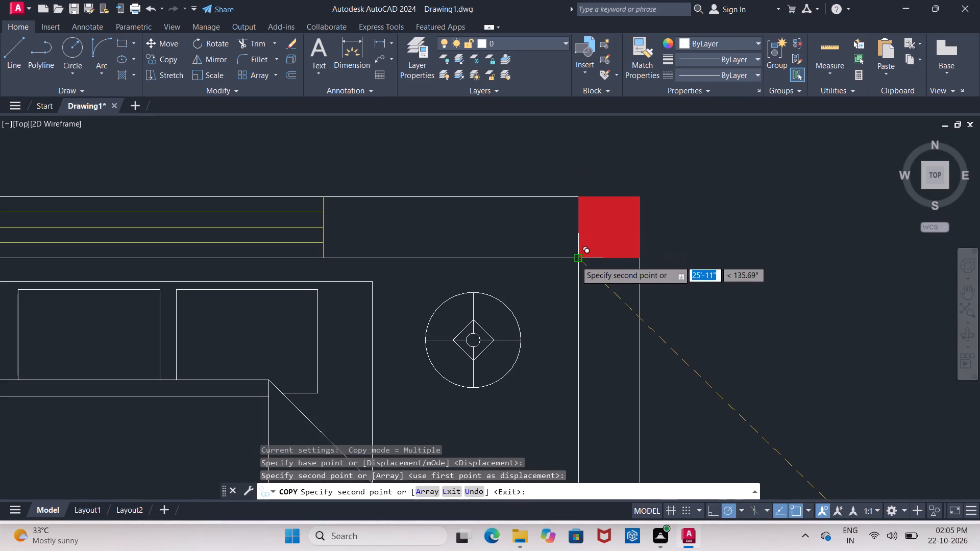
pyautogui.click(576, 261)
# Place copies of the red square on the west wall at the bathroom-kitchen partition and at the staircase's southwest corner.
pyautogui.scroll(-6, 550, 180)
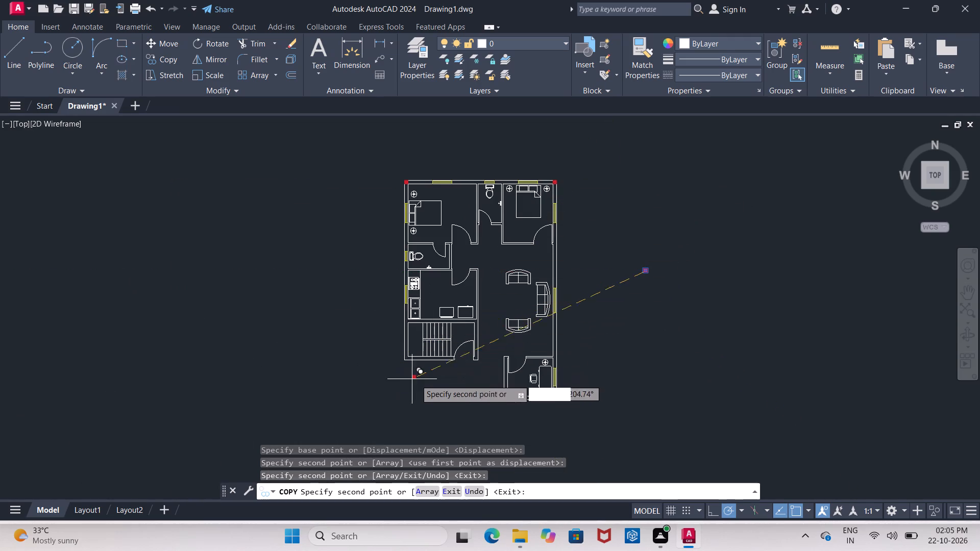
pyautogui.scroll(3, 414, 268)
pyautogui.scroll(-2, 373, 278)
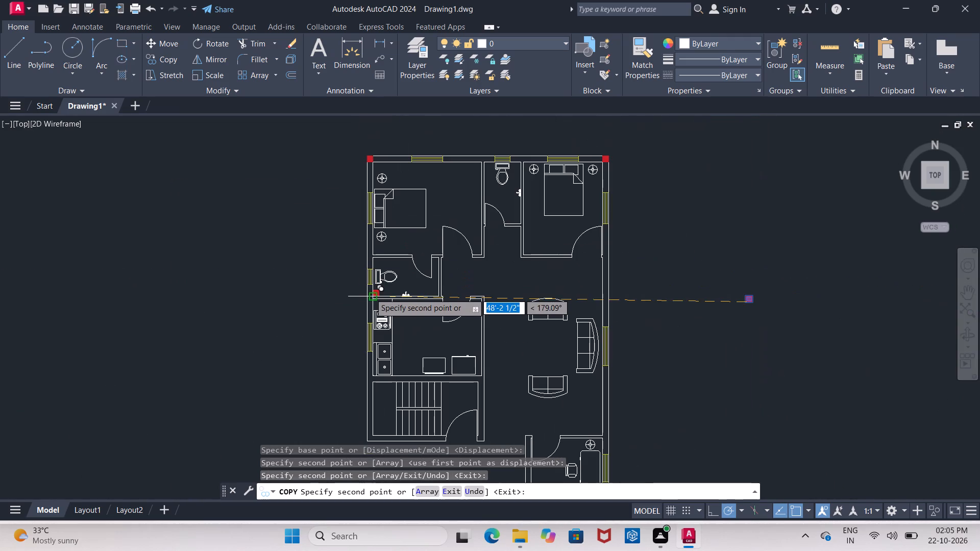
pyautogui.scroll(5, 367, 299)
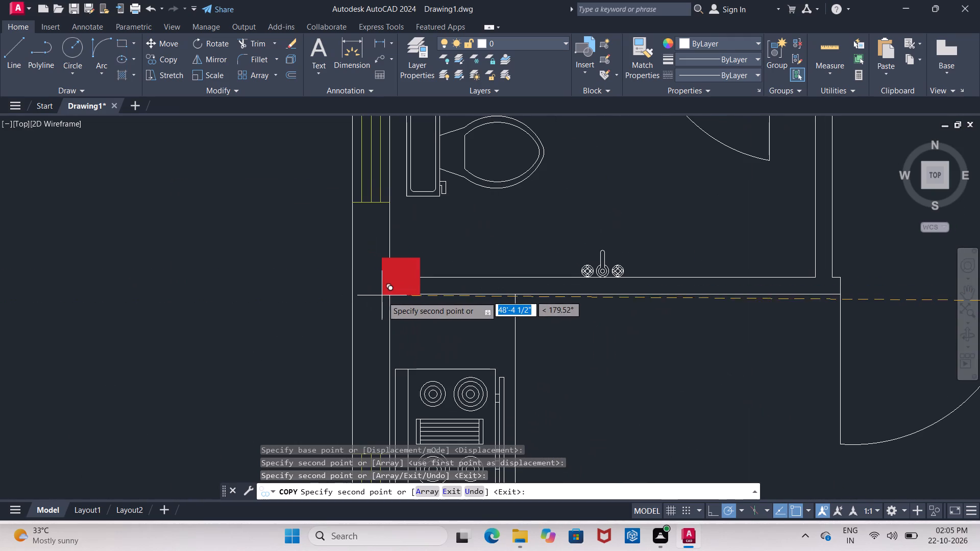
pyautogui.click(349, 293)
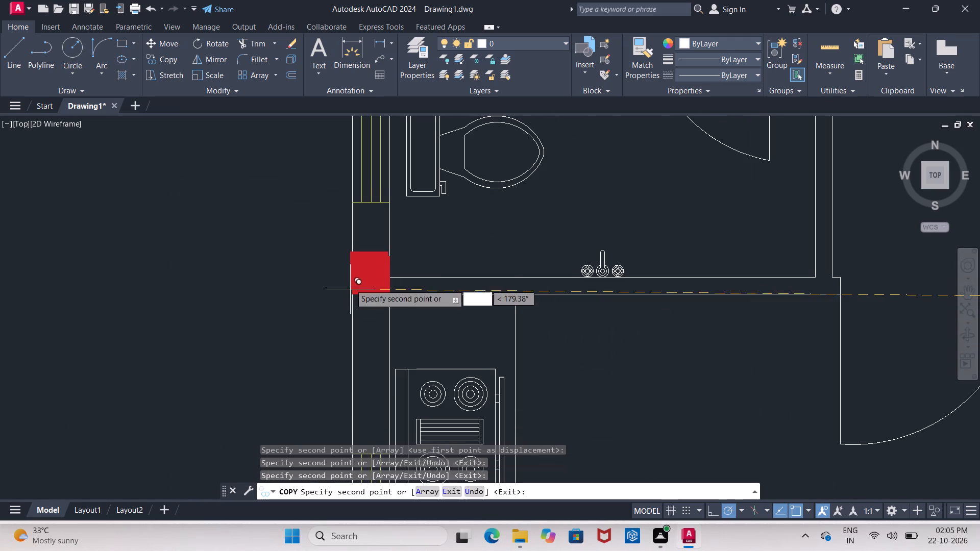
pyautogui.scroll(-4, 312, 243)
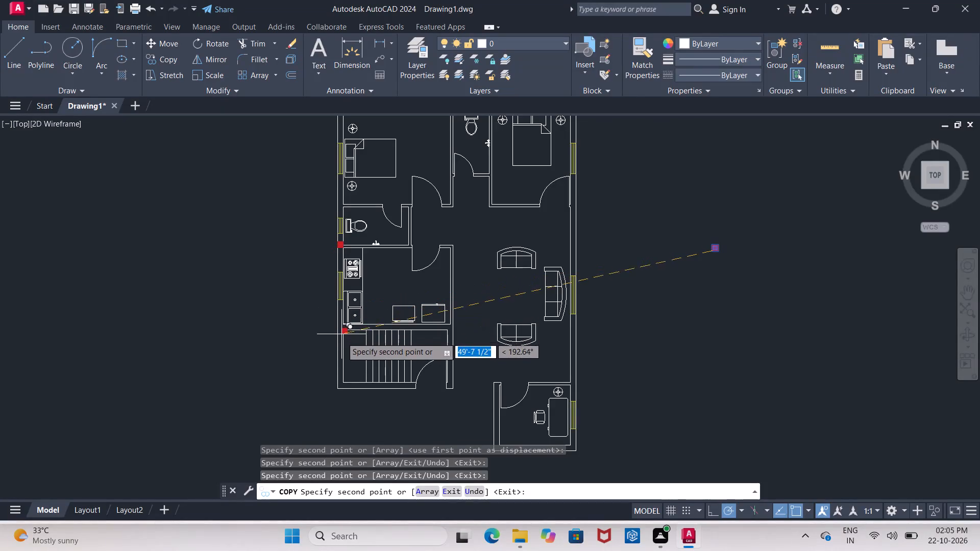
pyautogui.scroll(3, 341, 394)
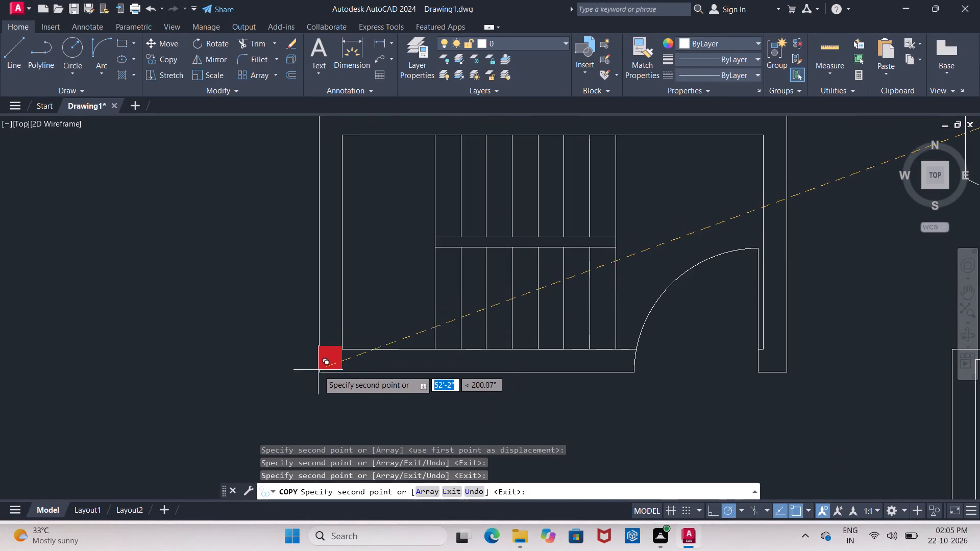
pyautogui.click(320, 371)
# Place copies of the red square at the plan's southeast corner and on the east wall opposite the bathroom-kitchen partition.
pyautogui.scroll(-4, 246, 325)
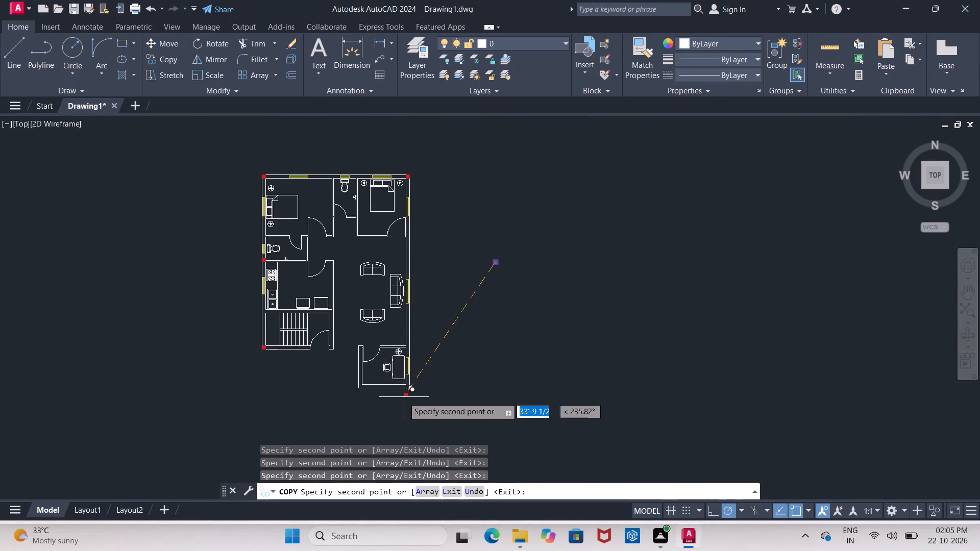
pyautogui.scroll(4, 403, 395)
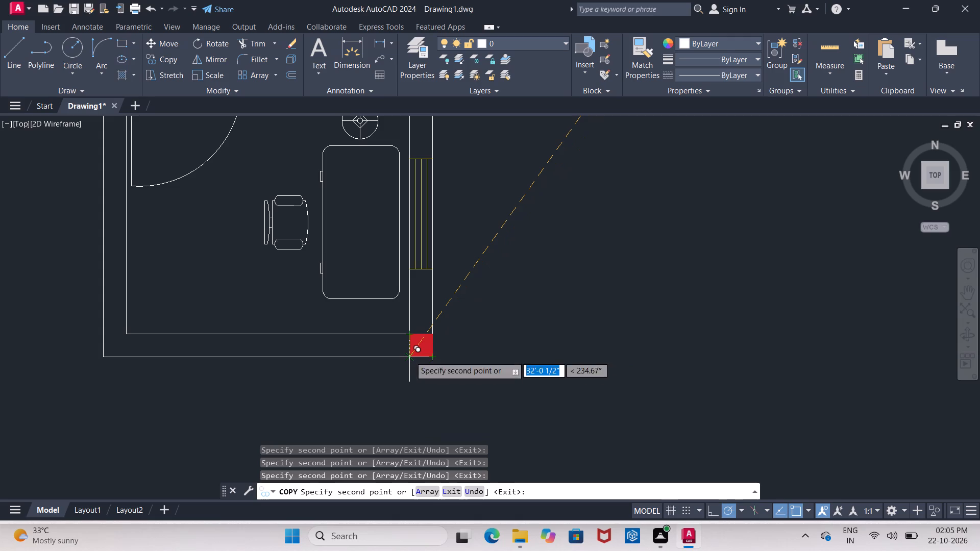
pyautogui.click(410, 356)
pyautogui.scroll(-4, 449, 294)
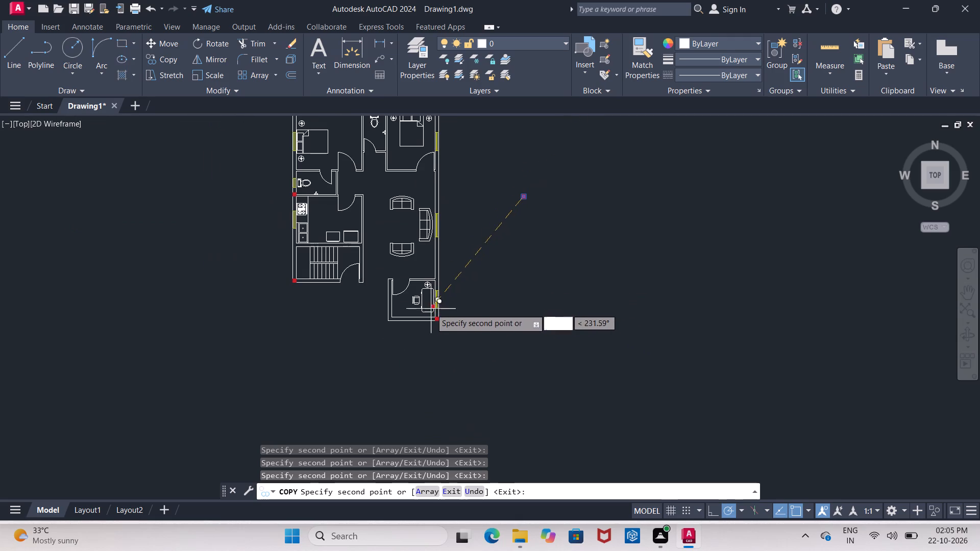
pyautogui.scroll(-2, 428, 296)
pyautogui.scroll(2, 420, 254)
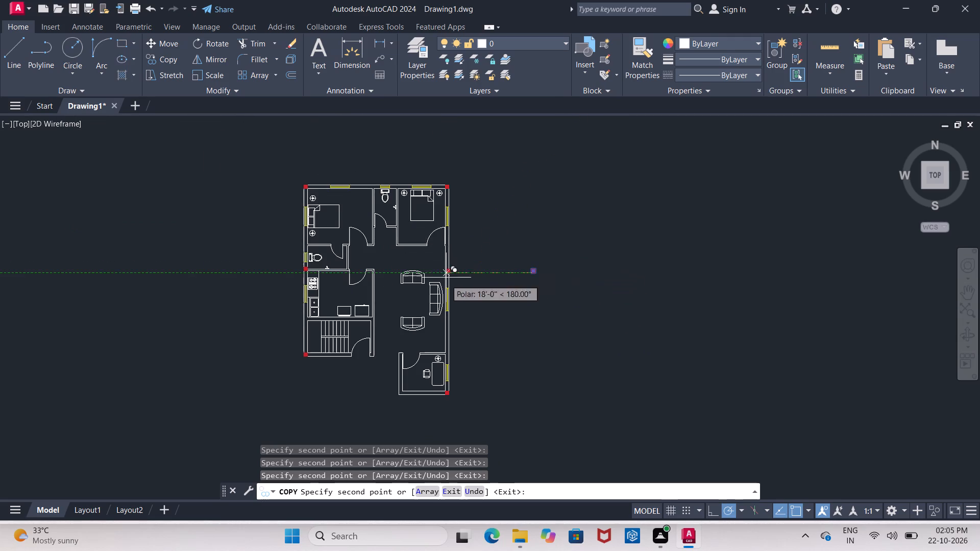
pyautogui.scroll(4, 446, 287)
pyautogui.scroll(-2, 442, 286)
pyautogui.scroll(-2, 206, 259)
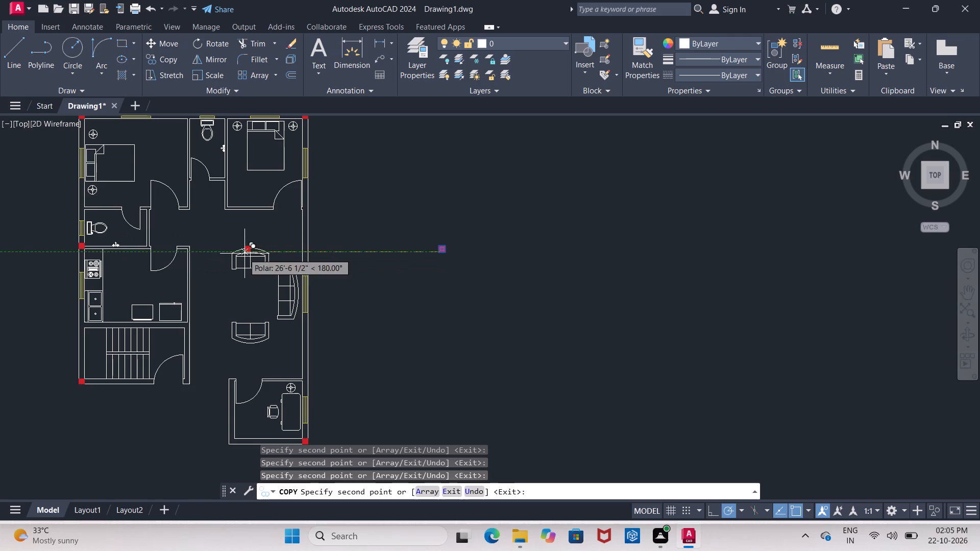
pyautogui.click(301, 254)
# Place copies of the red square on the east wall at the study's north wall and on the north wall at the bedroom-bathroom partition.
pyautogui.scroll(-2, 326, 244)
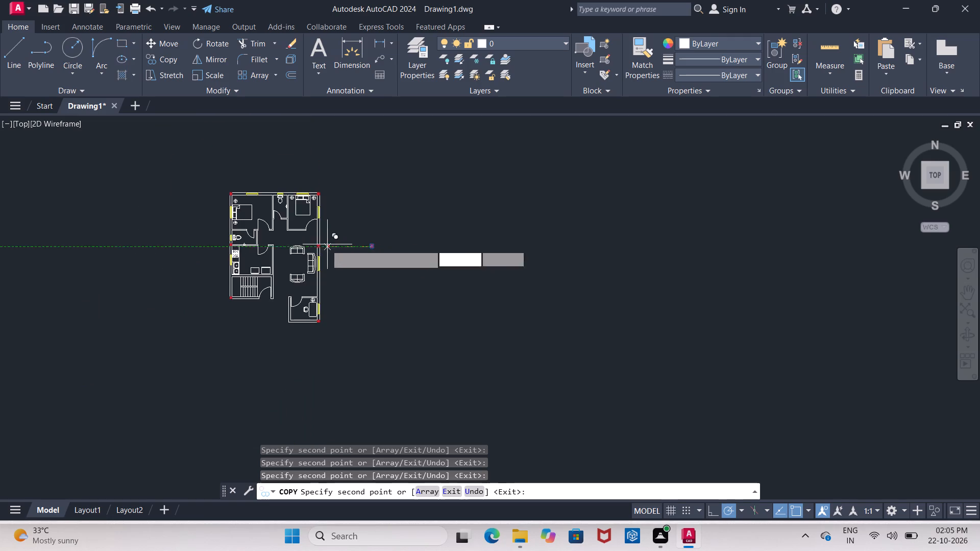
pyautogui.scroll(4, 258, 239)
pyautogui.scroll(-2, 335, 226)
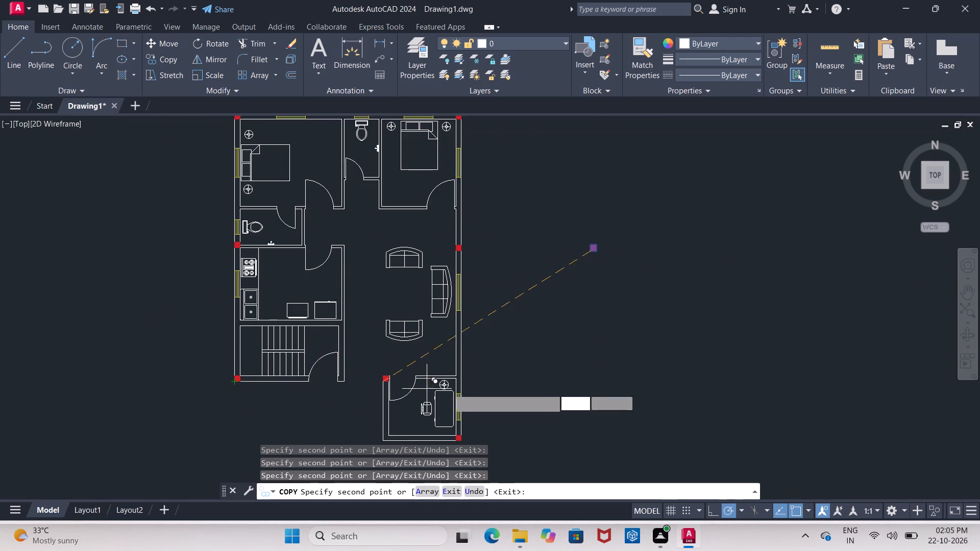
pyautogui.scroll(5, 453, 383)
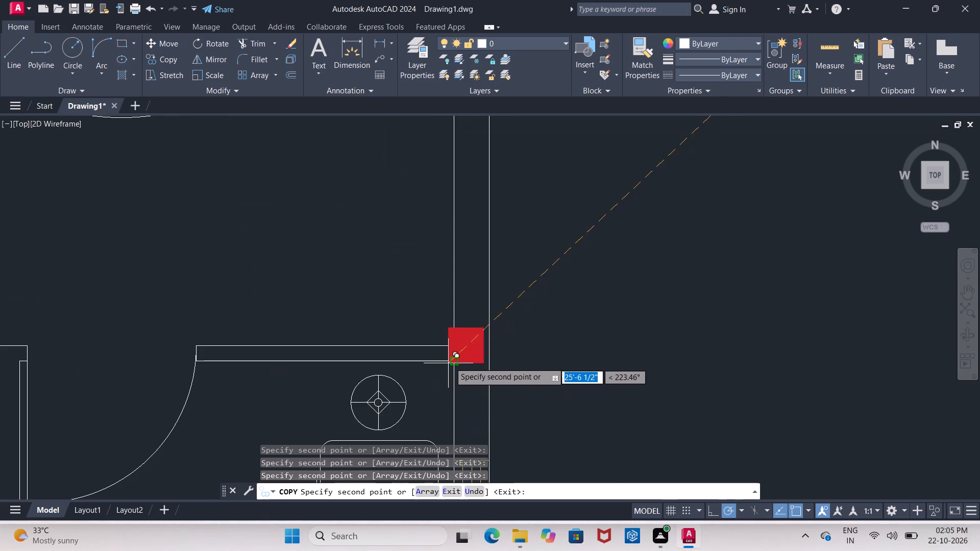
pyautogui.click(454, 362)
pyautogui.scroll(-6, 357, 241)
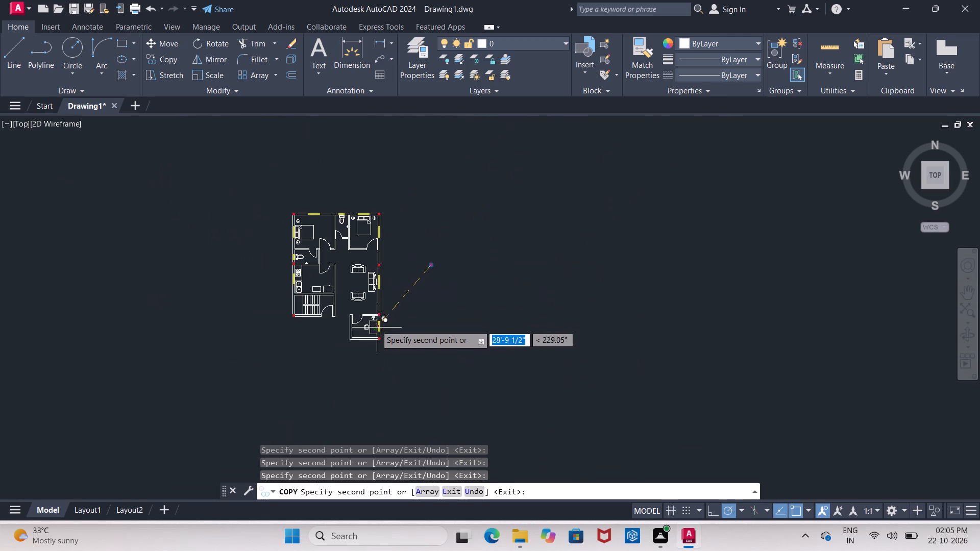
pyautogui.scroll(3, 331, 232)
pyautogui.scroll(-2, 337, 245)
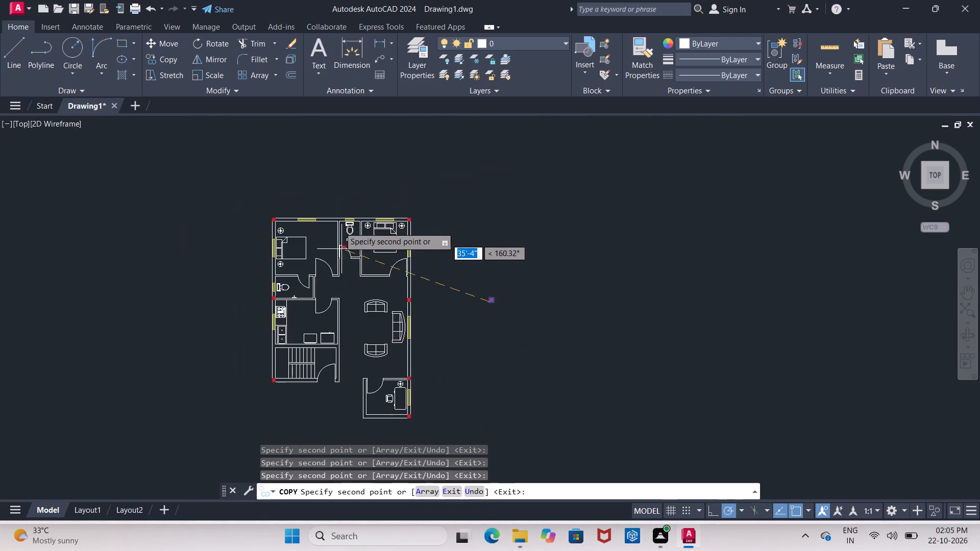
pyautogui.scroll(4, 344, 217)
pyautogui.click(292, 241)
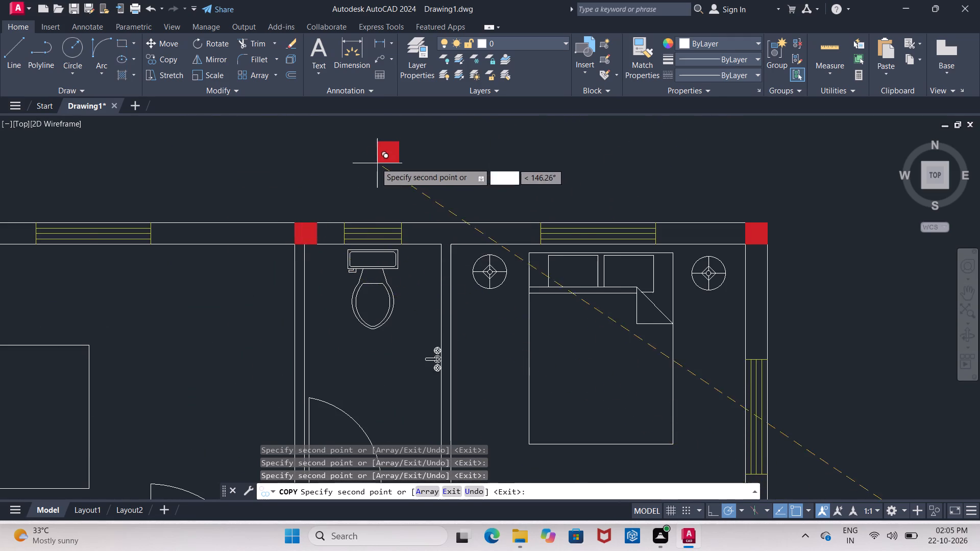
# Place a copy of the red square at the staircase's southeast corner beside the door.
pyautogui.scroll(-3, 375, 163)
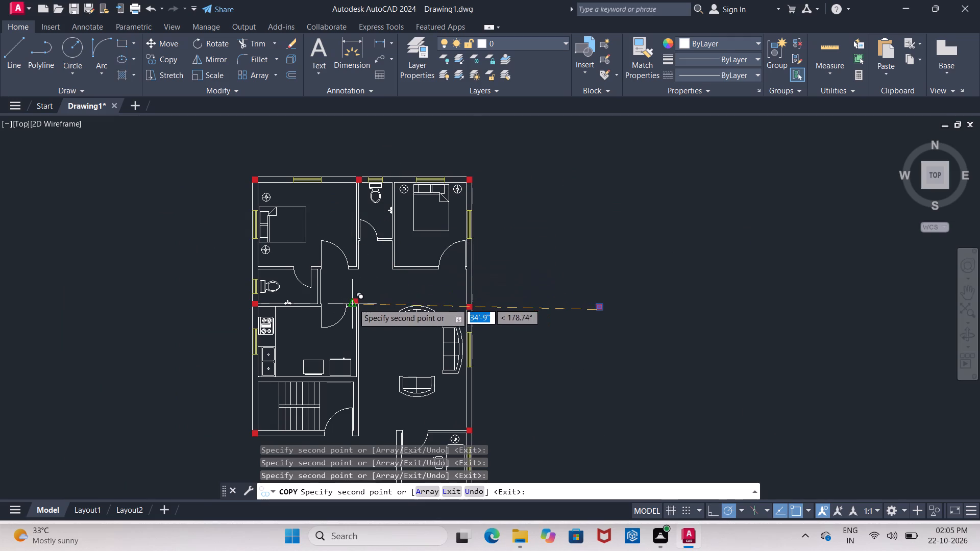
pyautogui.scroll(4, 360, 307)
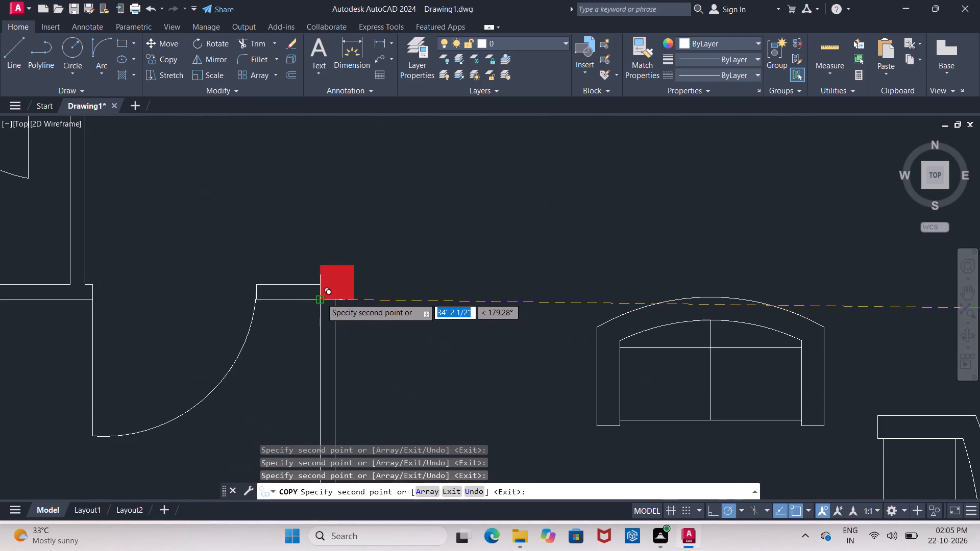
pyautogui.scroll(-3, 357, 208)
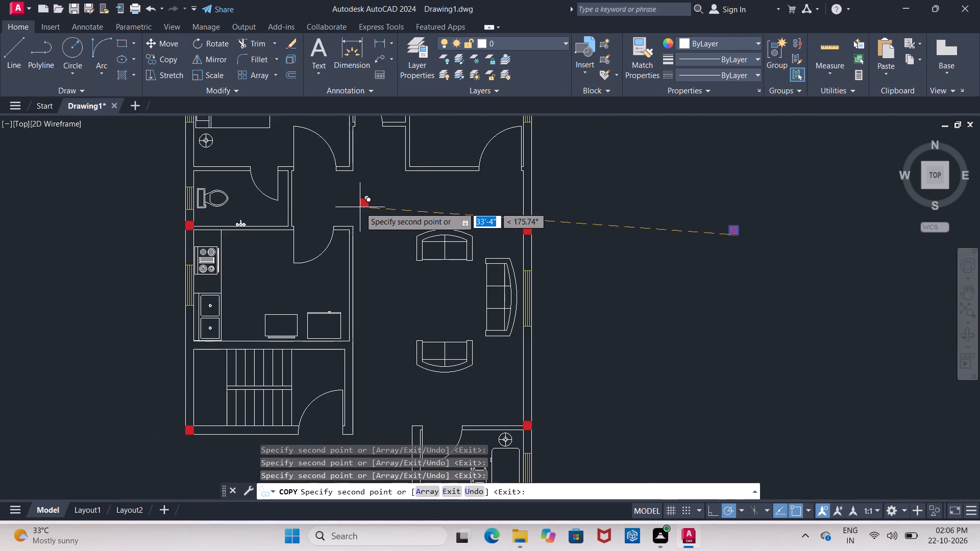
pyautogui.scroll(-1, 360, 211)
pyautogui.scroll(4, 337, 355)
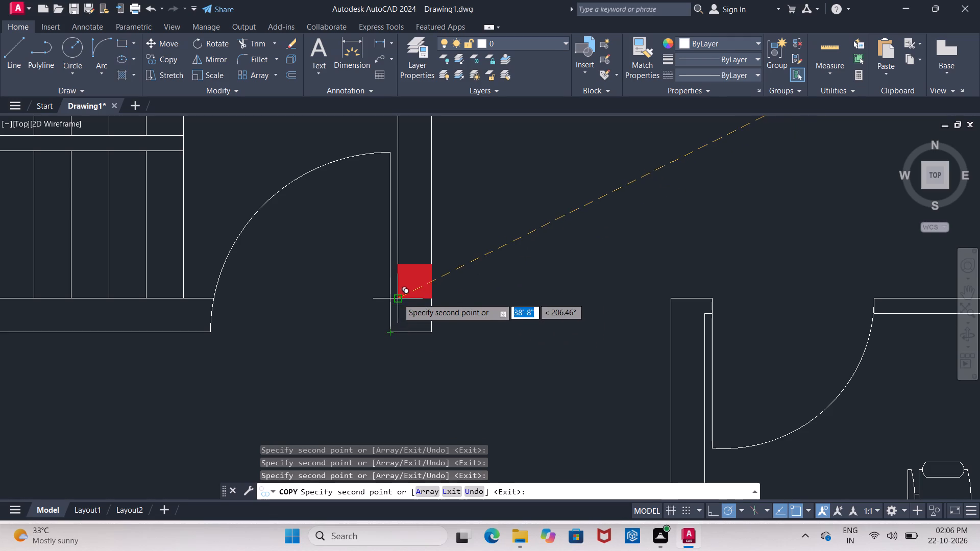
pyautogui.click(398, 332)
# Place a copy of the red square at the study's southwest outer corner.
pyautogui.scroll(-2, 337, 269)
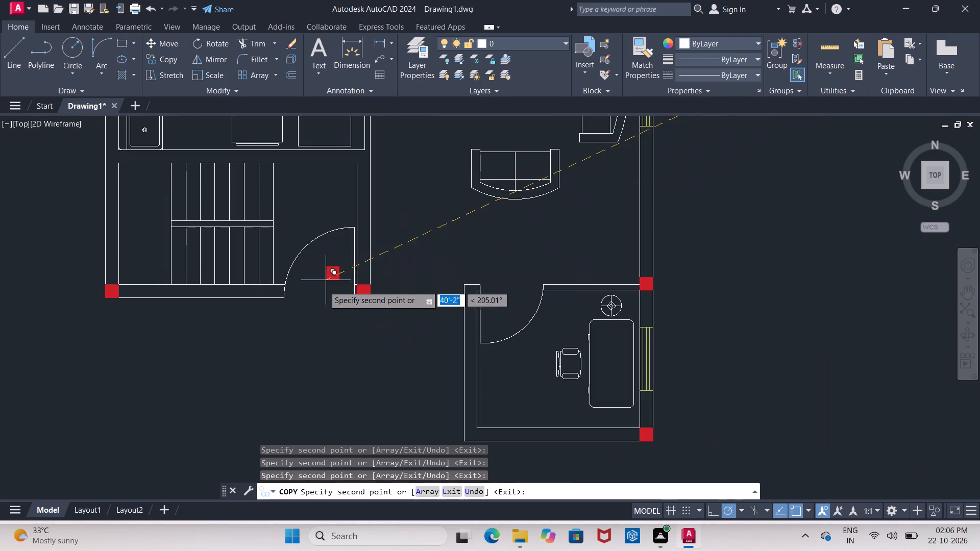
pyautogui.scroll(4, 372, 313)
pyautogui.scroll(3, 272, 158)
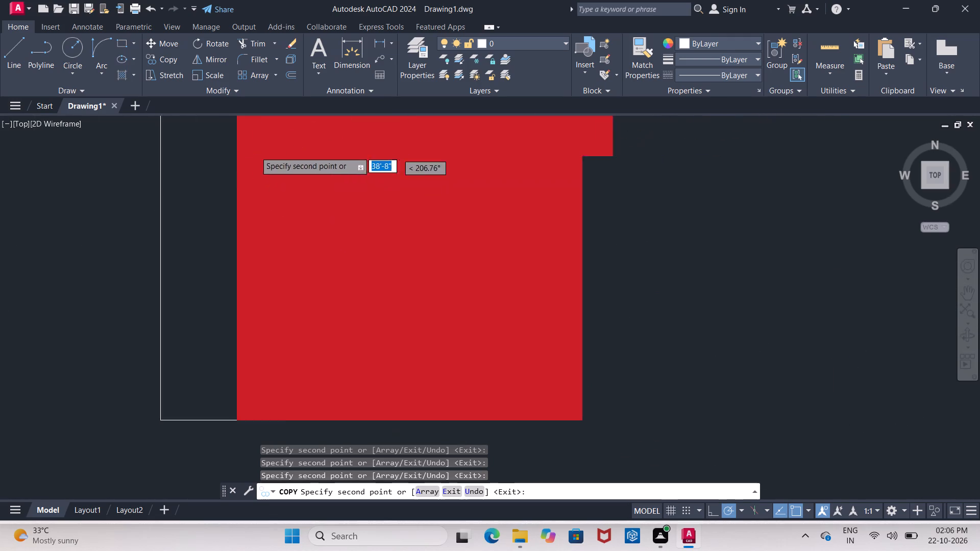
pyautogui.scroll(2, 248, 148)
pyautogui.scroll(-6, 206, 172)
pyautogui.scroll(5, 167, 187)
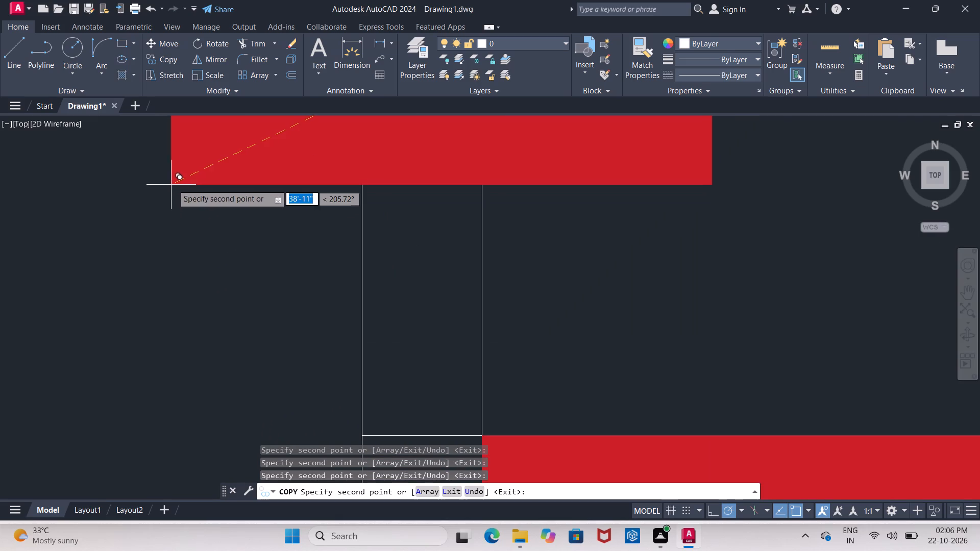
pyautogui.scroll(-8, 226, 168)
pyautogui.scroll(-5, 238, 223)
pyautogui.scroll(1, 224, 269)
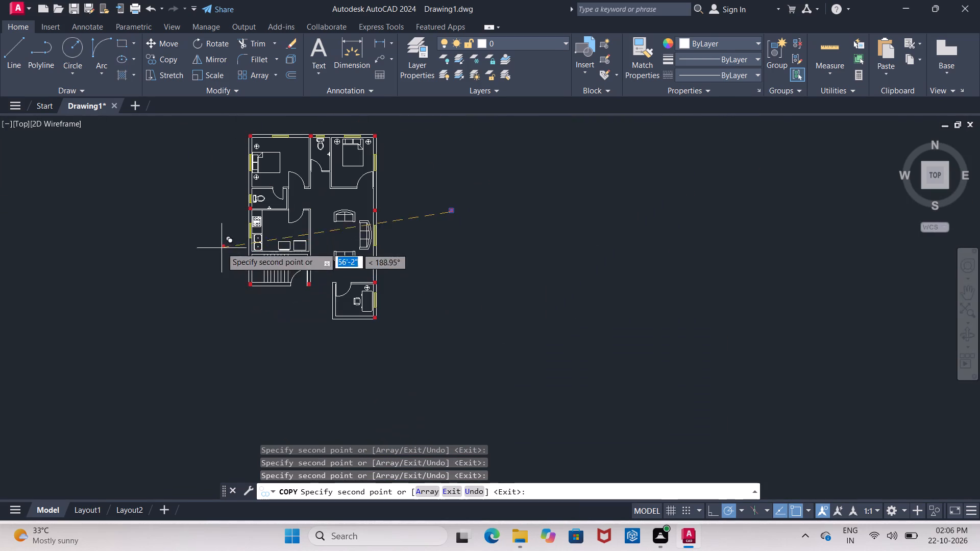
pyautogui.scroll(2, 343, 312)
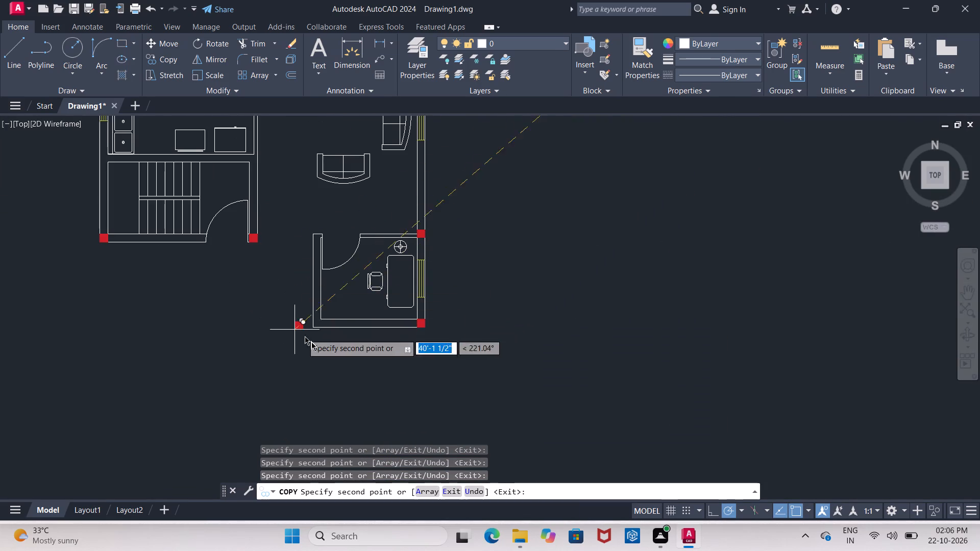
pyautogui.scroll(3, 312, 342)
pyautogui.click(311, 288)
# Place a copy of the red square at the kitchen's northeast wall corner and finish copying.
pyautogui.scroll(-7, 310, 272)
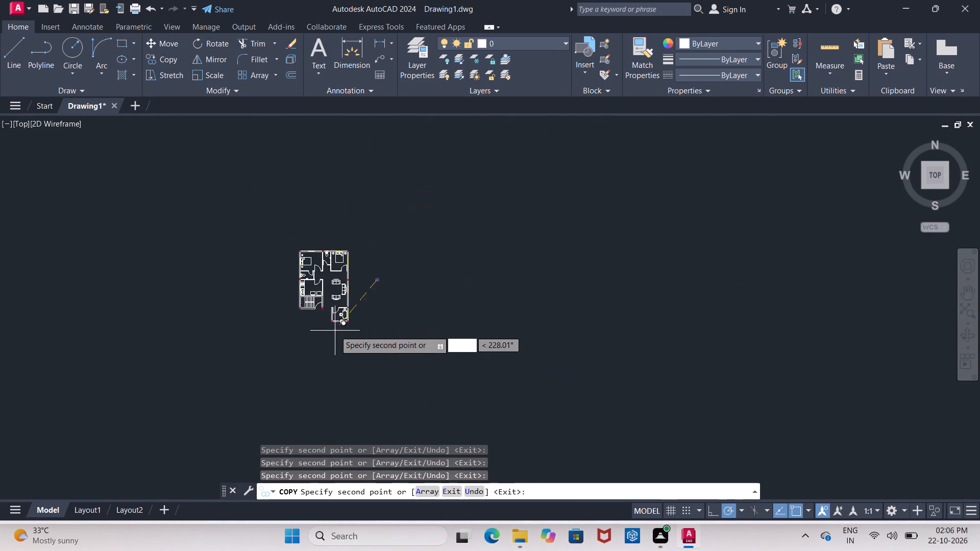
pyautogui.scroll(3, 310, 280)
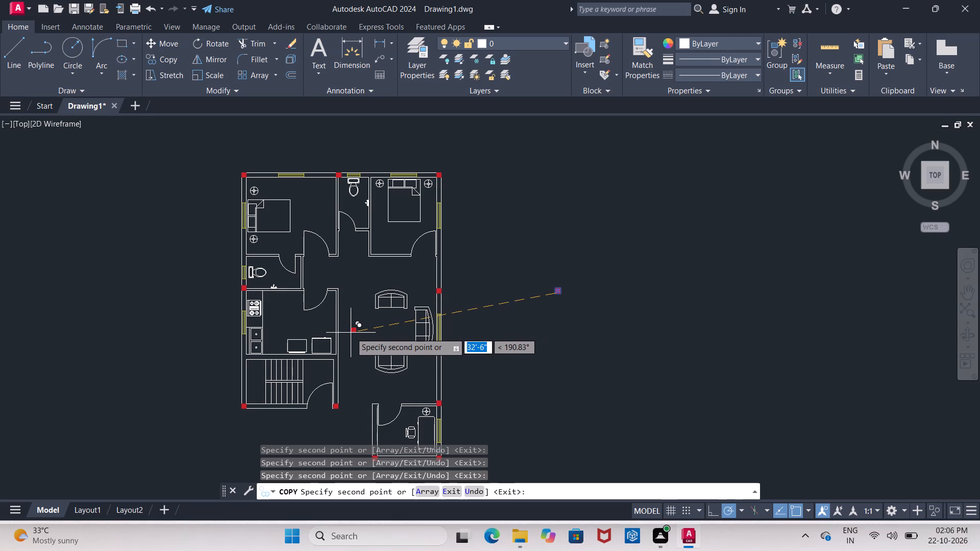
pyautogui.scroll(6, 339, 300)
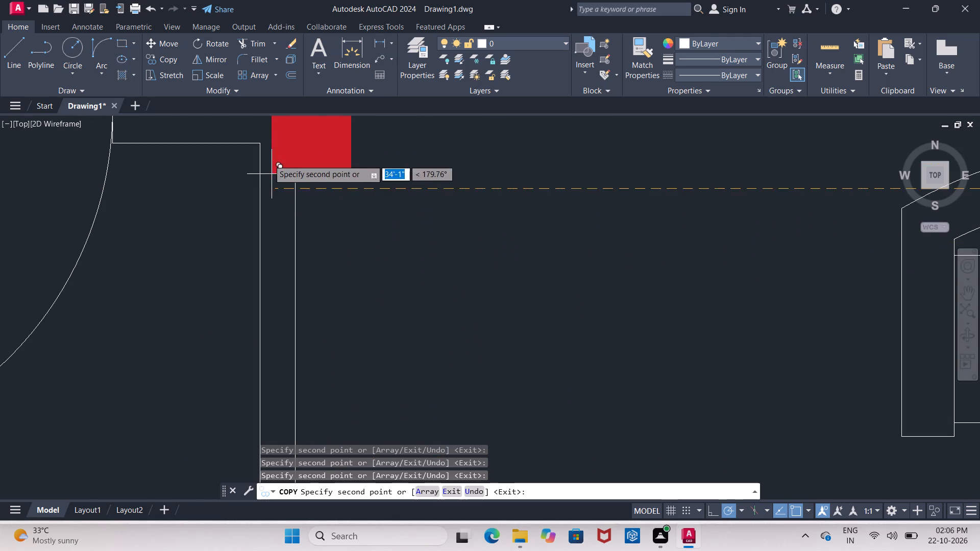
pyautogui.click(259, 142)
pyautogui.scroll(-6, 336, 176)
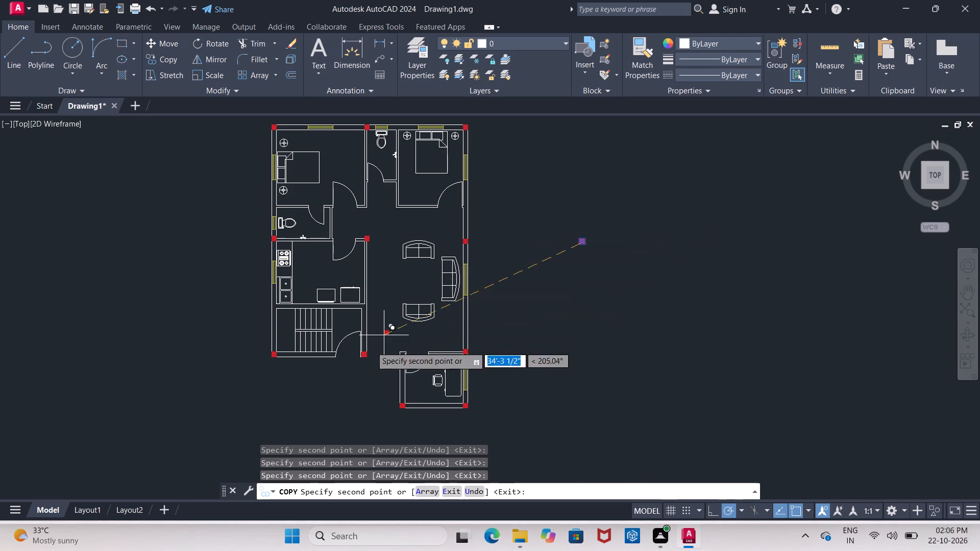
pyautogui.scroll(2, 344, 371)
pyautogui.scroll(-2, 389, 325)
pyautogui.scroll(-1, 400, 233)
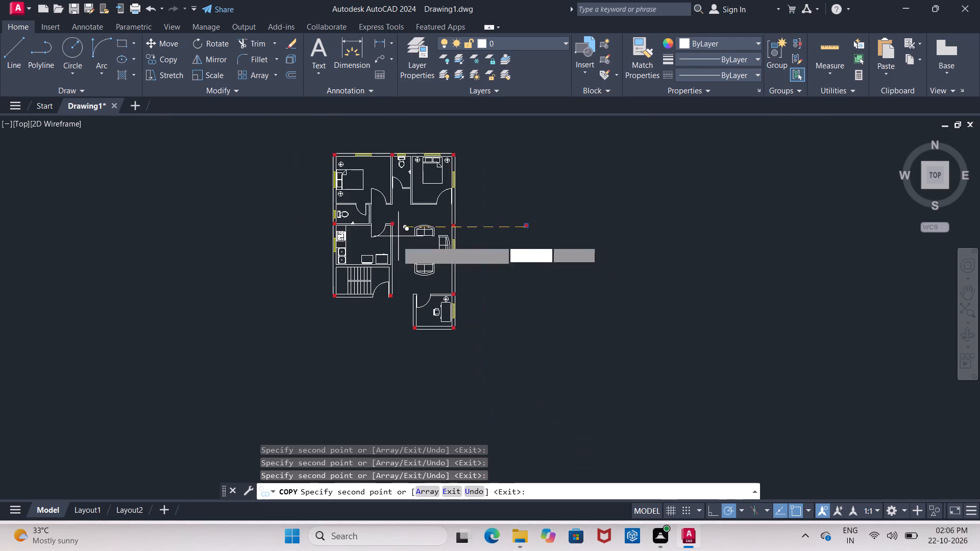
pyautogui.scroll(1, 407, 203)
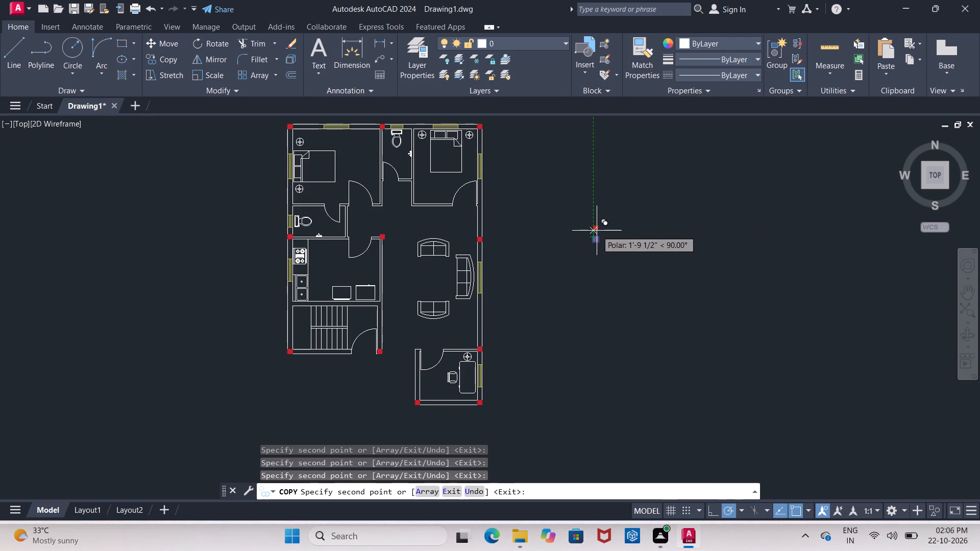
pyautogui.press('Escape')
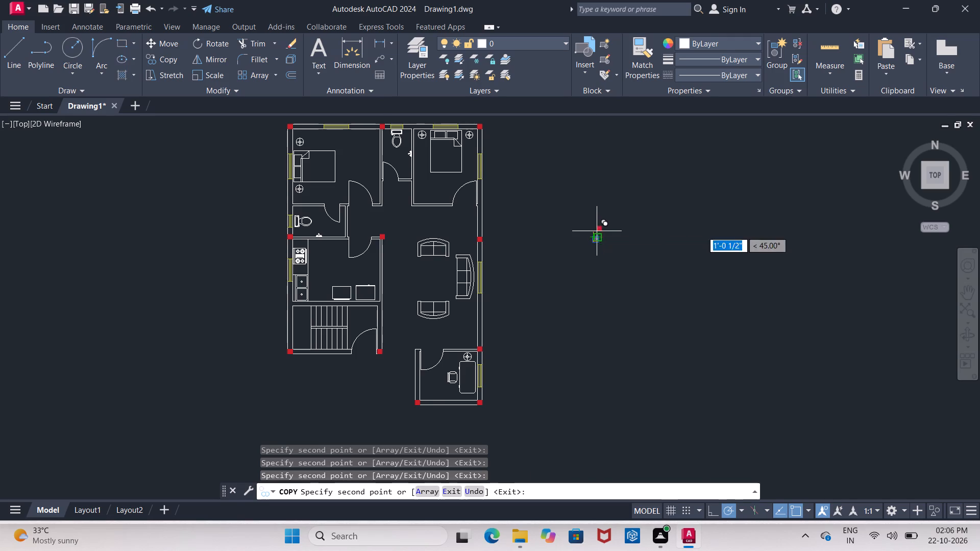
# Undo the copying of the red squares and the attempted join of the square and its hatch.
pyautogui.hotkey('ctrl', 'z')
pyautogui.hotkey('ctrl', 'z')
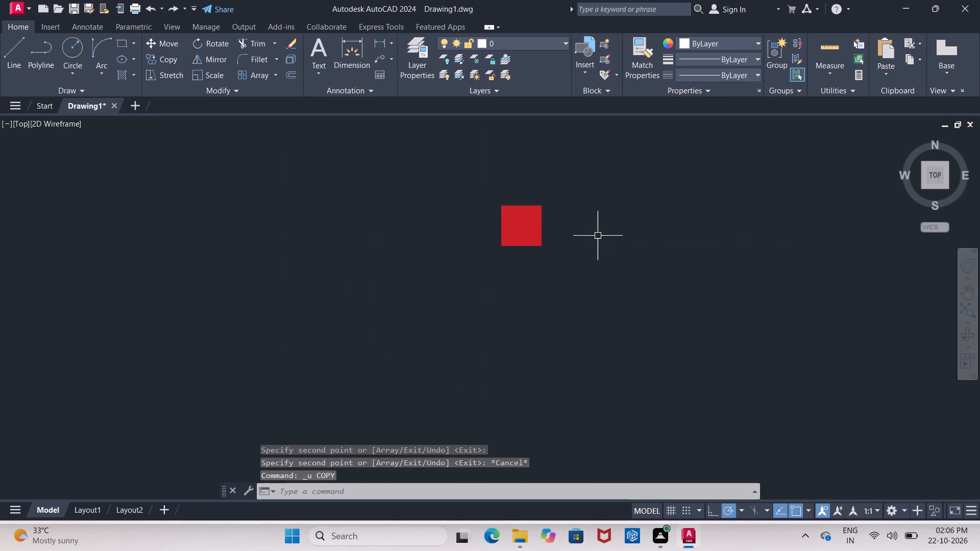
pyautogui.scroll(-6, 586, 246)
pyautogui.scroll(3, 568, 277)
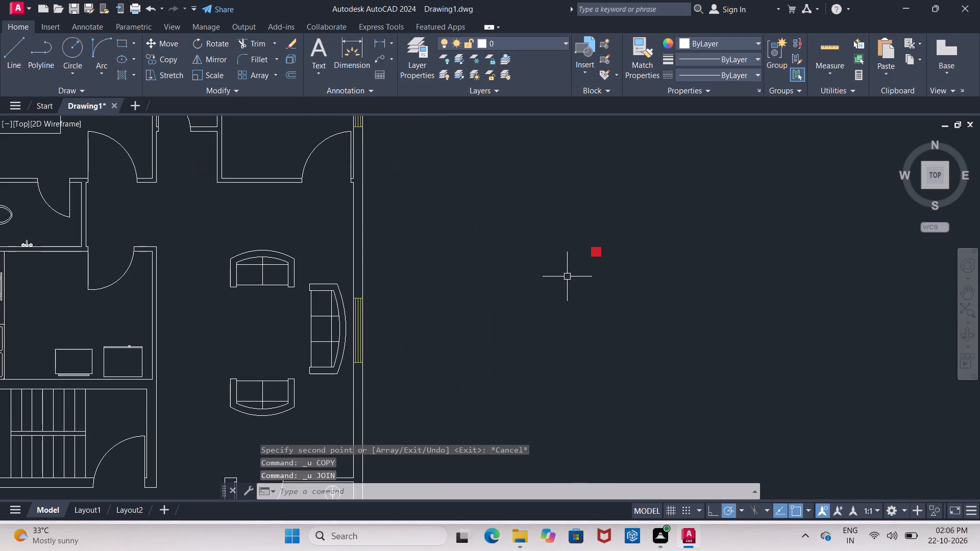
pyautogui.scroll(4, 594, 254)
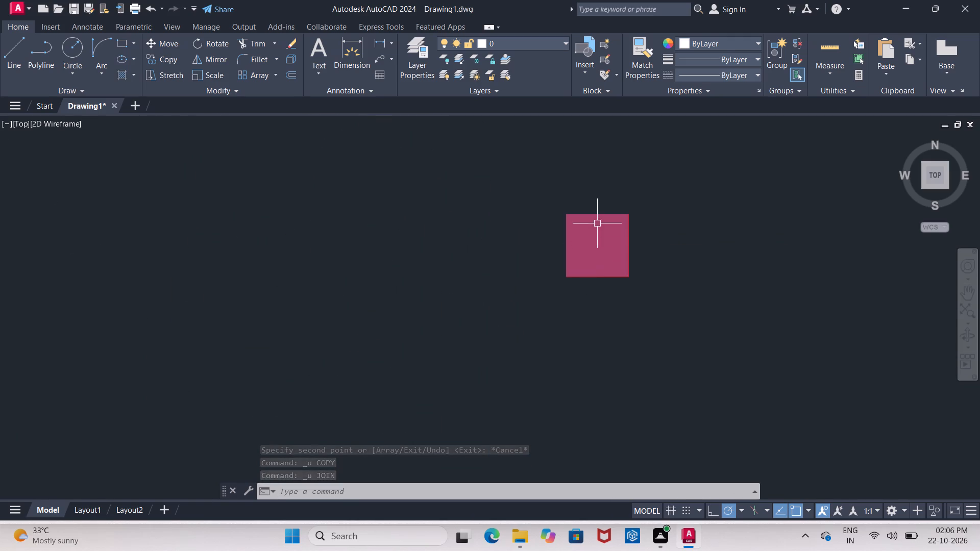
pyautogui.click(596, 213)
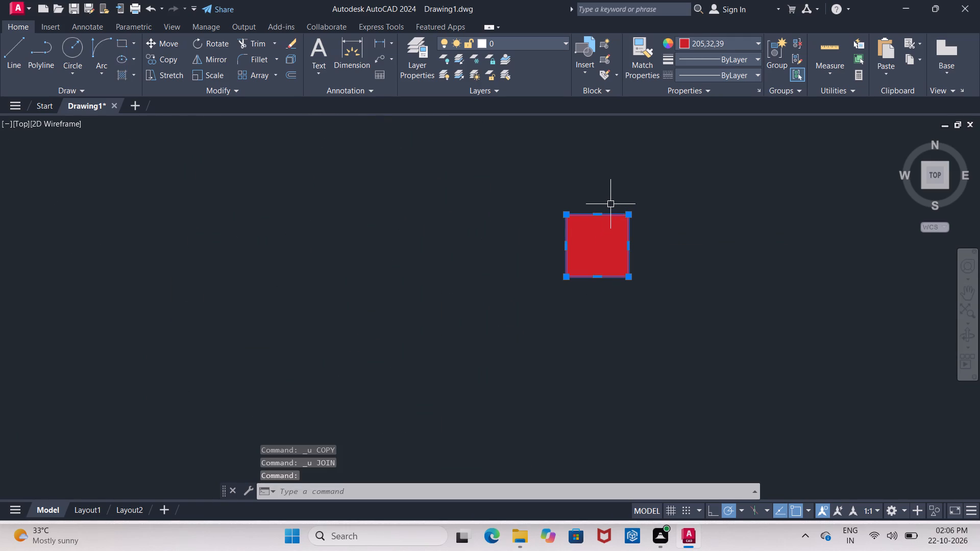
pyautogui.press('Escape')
# Copy the entire furnished floor plan from its southeast corner to the empty area east of the red square.
pyautogui.scroll(-5, 616, 232)
pyautogui.scroll(-1, 531, 265)
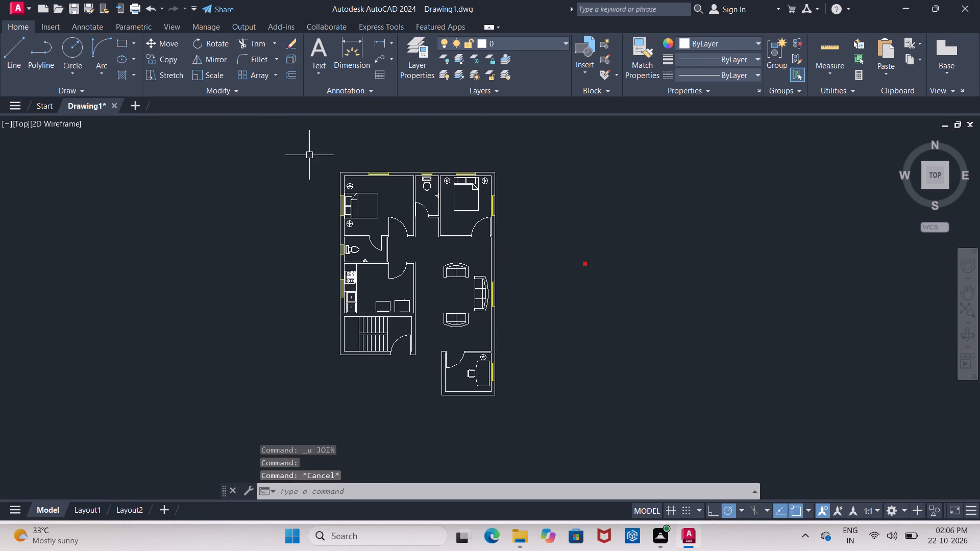
pyautogui.click(259, 141)
pyautogui.click(531, 425)
pyautogui.press('c')
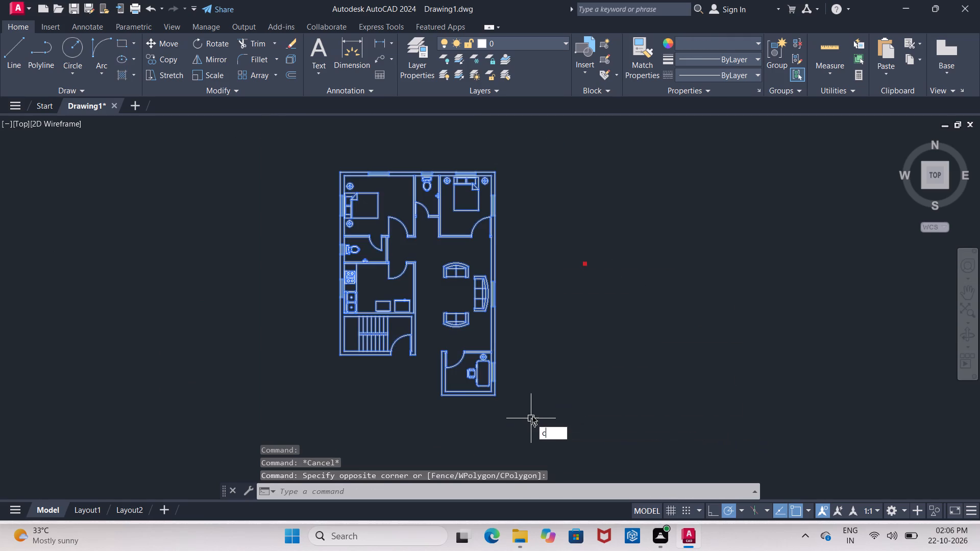
pyautogui.click(577, 362)
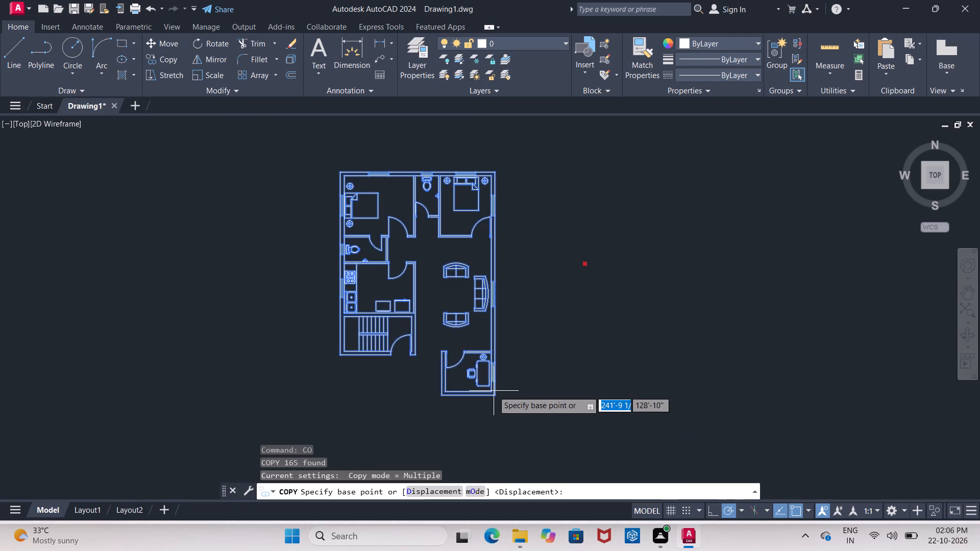
pyautogui.click(497, 397)
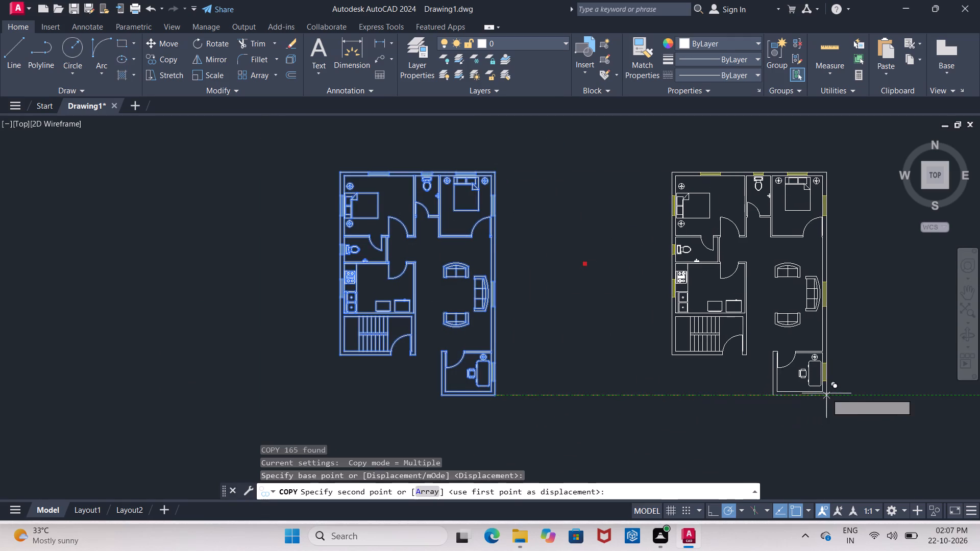
pyautogui.click(827, 393)
pyautogui.scroll(-3, 436, 341)
pyautogui.scroll(4, 534, 380)
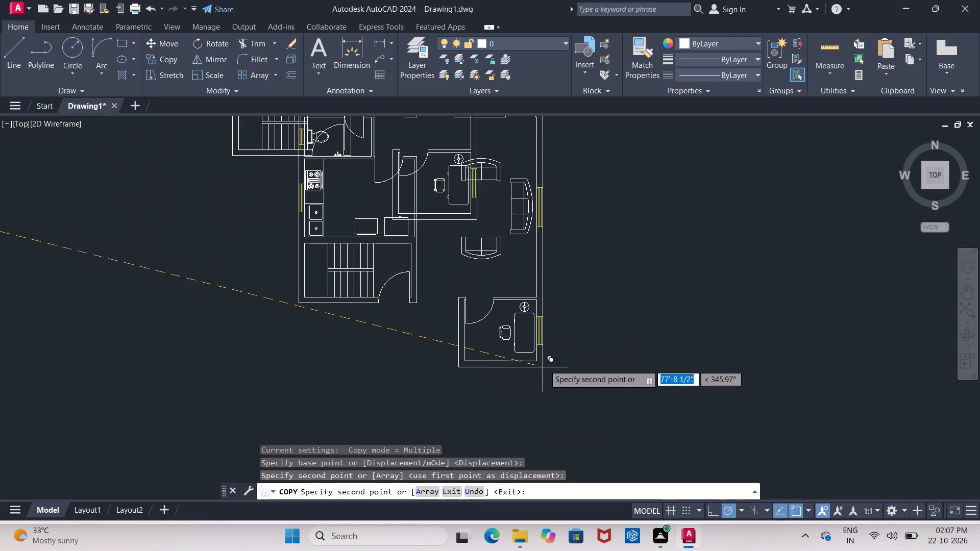
pyautogui.scroll(-1, 540, 399)
pyautogui.press('Escape')
pyautogui.scroll(-1, 514, 389)
pyautogui.scroll(1, 518, 306)
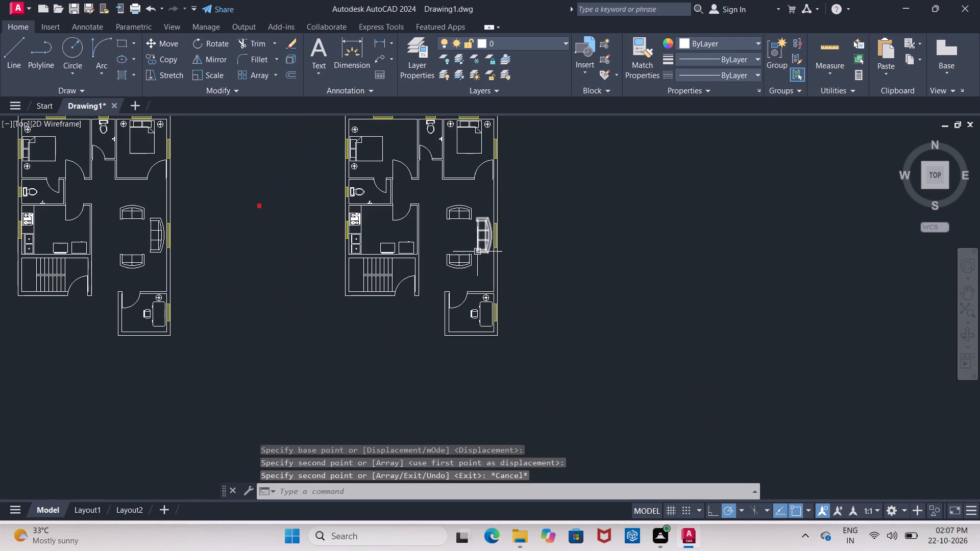
# Delete the three sofas from the living room of the copied floor plan.
pyautogui.click(477, 252)
pyautogui.click(463, 262)
pyautogui.click(467, 210)
pyautogui.press('Delete')
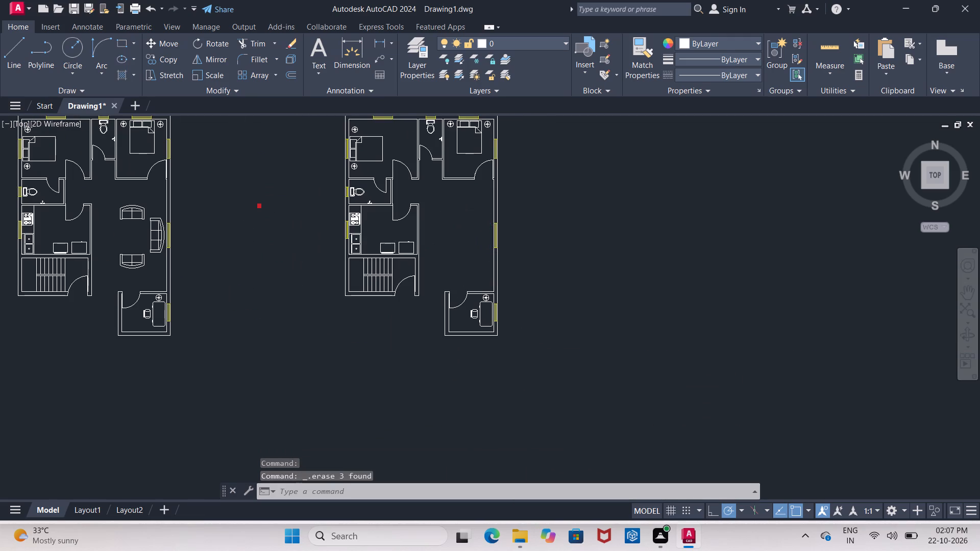
# Delete the two appliance boxes, double sink, stove and counter line from the copied plan's kitchen.
pyautogui.click(386, 250)
pyautogui.click(398, 244)
pyautogui.press('Delete')
pyautogui.click(357, 241)
pyautogui.press('Delete')
pyautogui.click(356, 224)
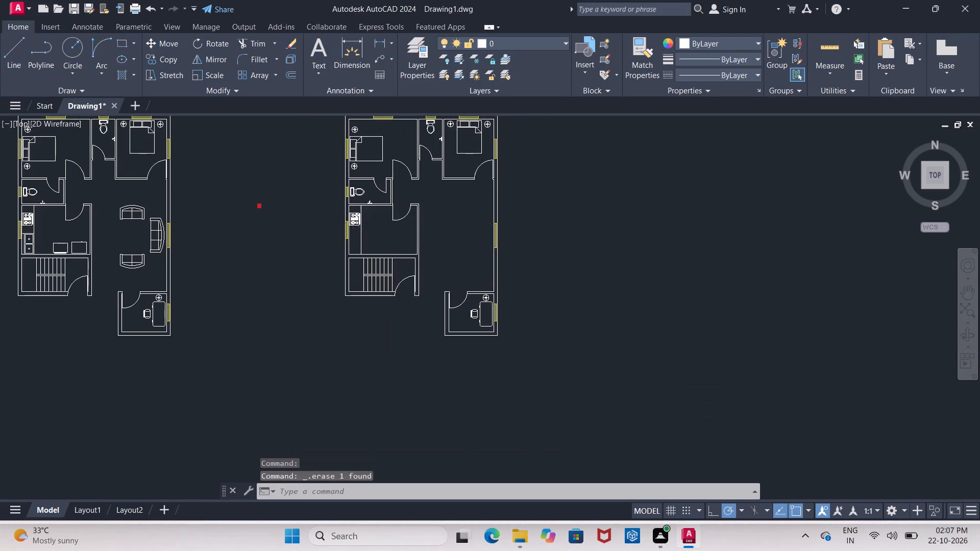
pyautogui.press('Delete')
pyautogui.click(360, 225)
pyautogui.press('Delete')
# Delete the toilet and the wall tap from the copied plan's west bathroom.
pyautogui.scroll(3, 373, 194)
pyautogui.click(358, 226)
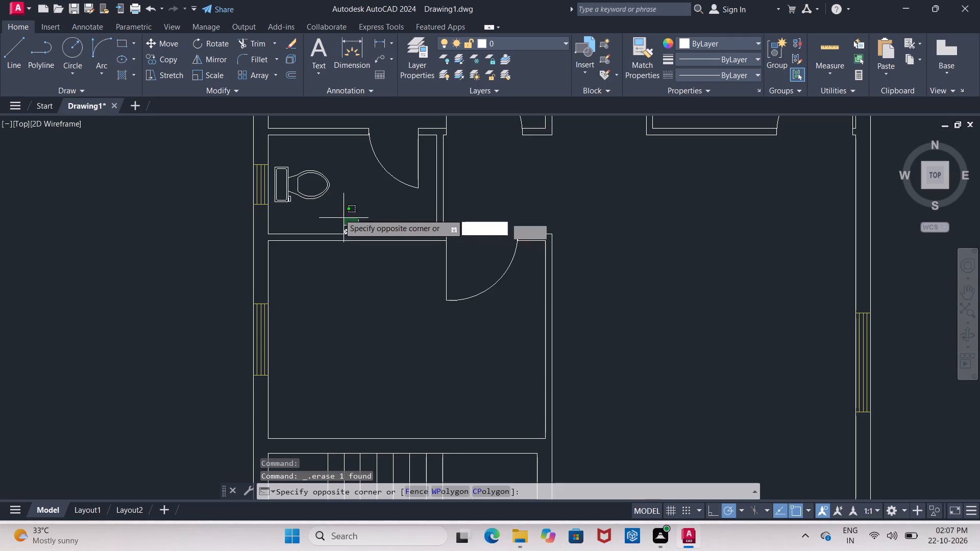
pyautogui.click(311, 191)
pyautogui.press('Delete')
# Delete the bed and both bedside lamps from the copied plan's northwest bedroom.
pyautogui.scroll(-2, 348, 230)
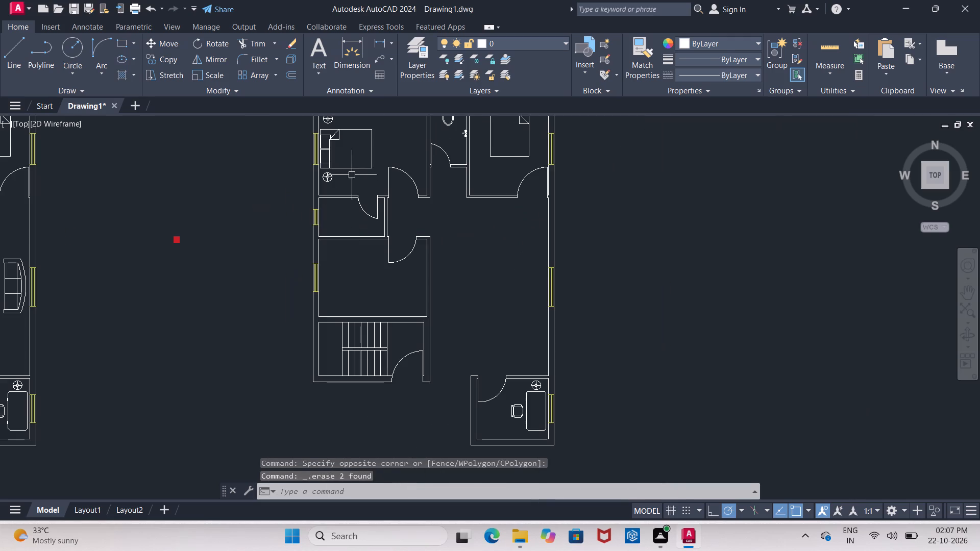
pyautogui.scroll(1, 340, 171)
pyautogui.click(340, 167)
pyautogui.click(324, 178)
pyautogui.press('Delete')
pyautogui.scroll(-2, 342, 205)
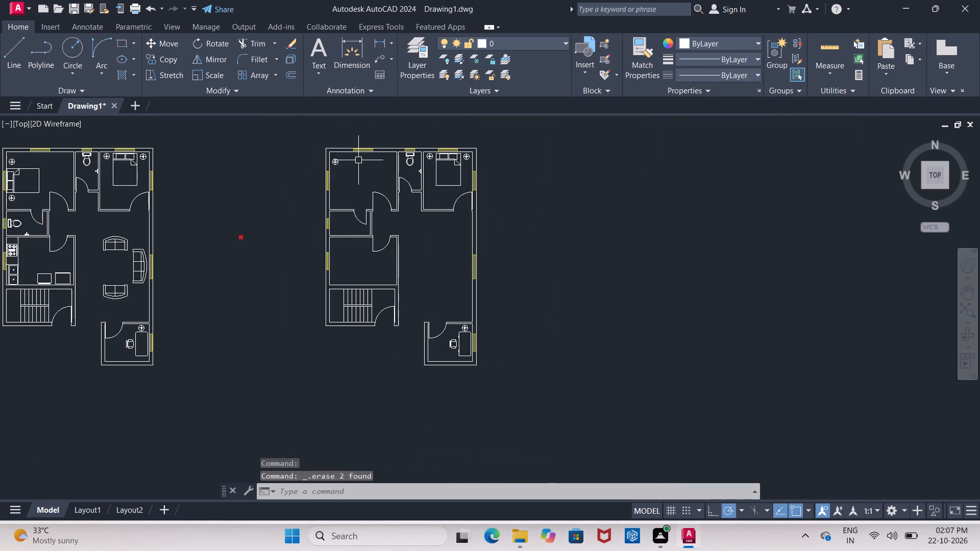
pyautogui.scroll(2, 353, 159)
pyautogui.click(304, 169)
pyautogui.press('Delete')
# Delete the toilet, the wall tap and one window line from the copied plan's north bathroom.
pyautogui.click(500, 176)
pyautogui.press('Delete')
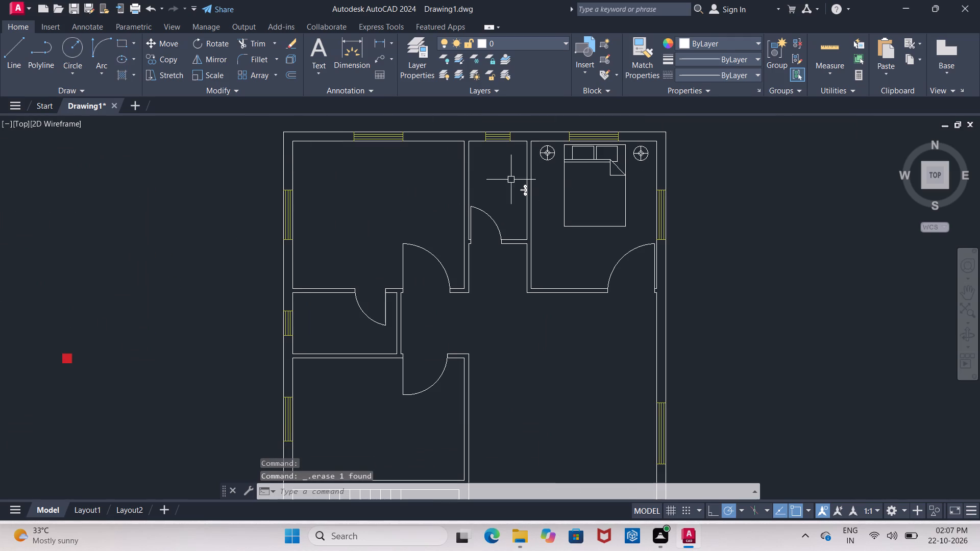
pyautogui.click(519, 193)
pyautogui.press('Delete')
pyautogui.click(499, 138)
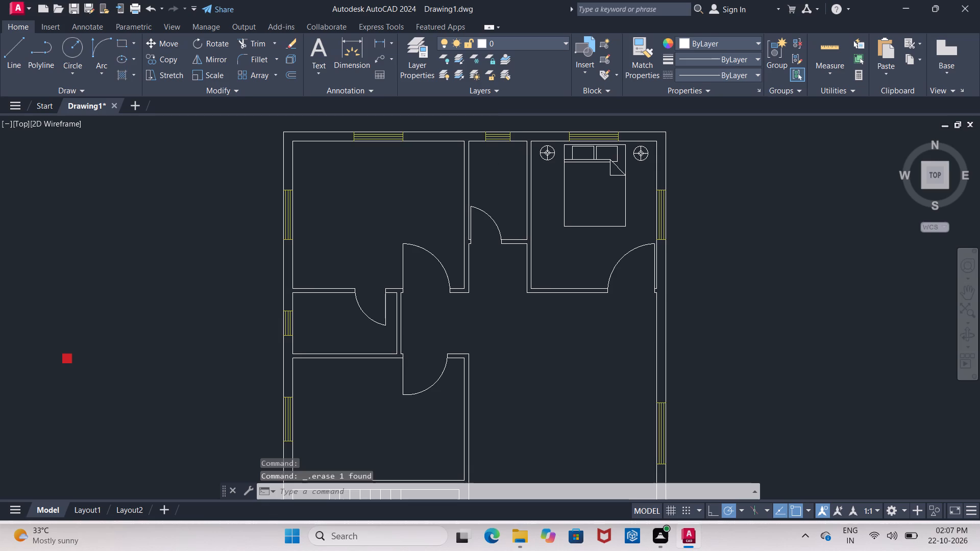
pyautogui.press('Delete')
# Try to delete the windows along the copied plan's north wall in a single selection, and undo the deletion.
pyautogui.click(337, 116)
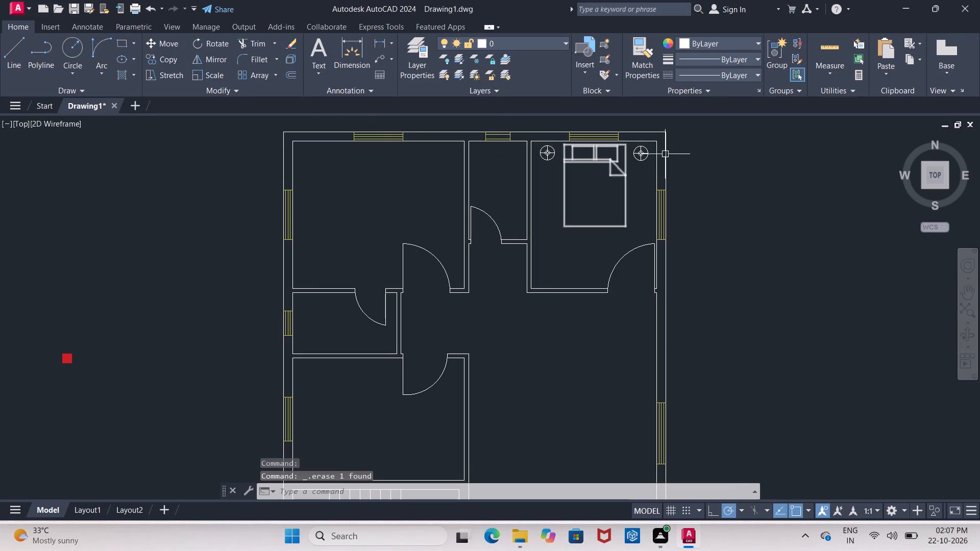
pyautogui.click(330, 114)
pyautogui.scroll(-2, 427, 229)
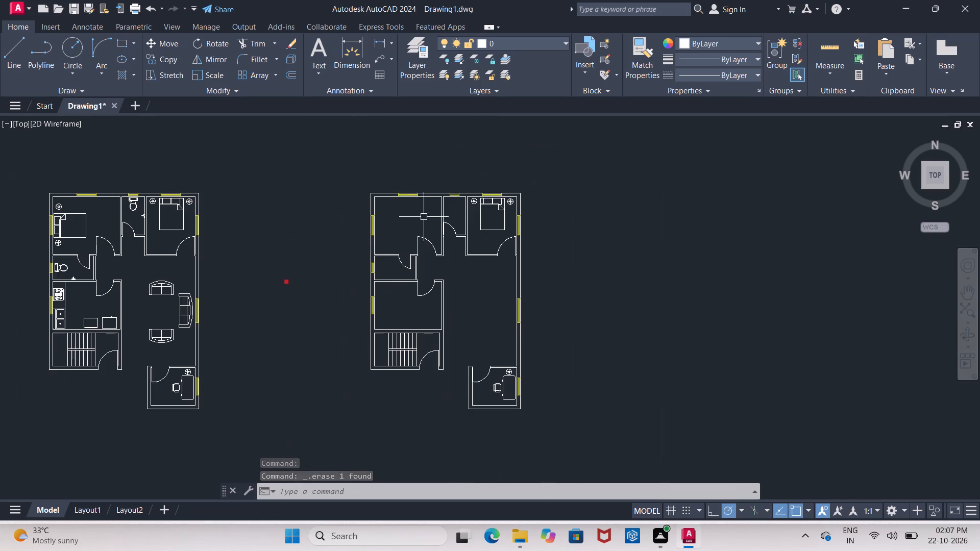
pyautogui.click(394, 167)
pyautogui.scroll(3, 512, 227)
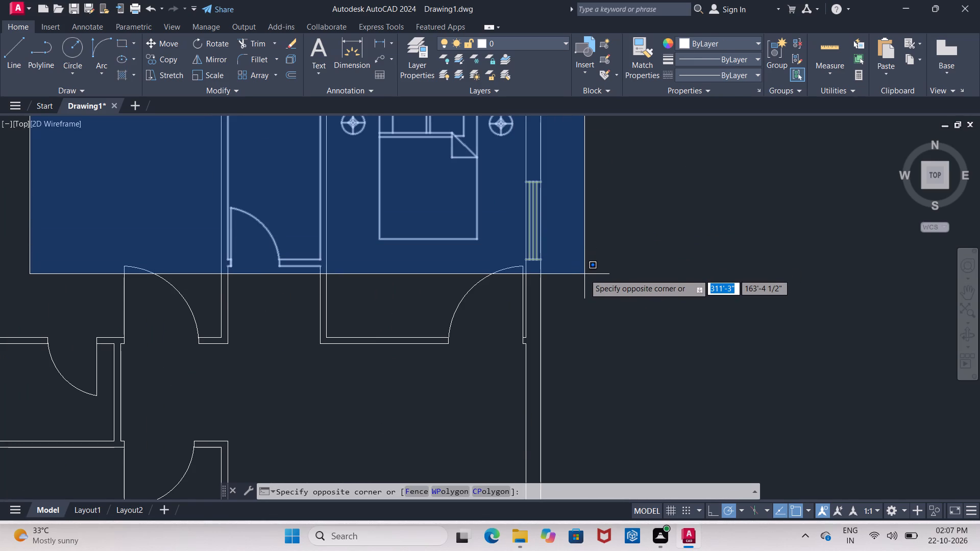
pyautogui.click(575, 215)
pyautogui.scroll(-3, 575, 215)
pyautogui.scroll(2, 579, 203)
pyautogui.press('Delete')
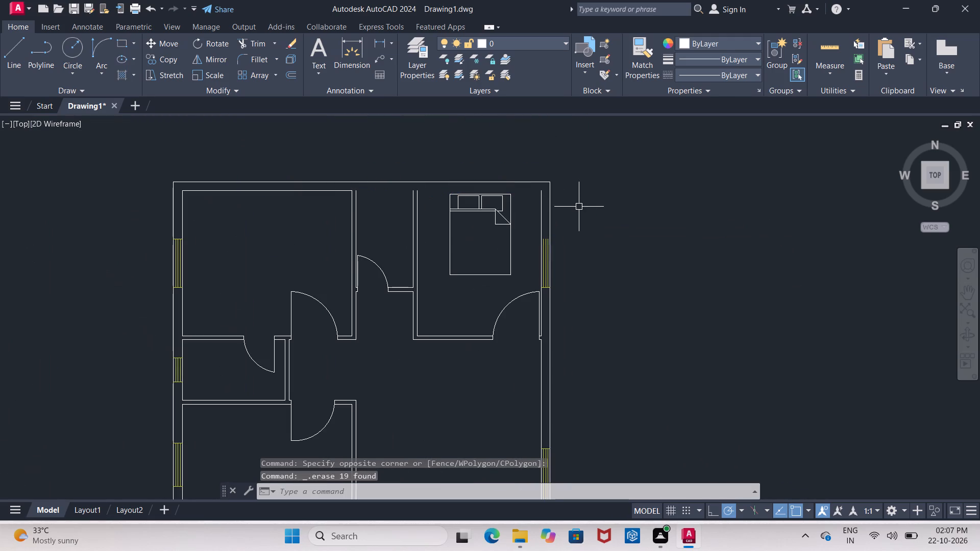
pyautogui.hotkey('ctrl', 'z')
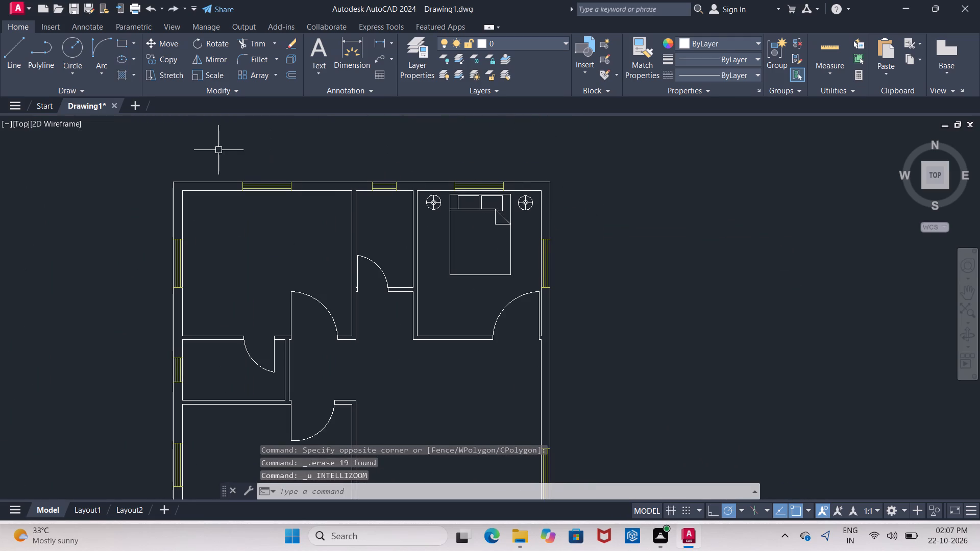
# Delete the north-wall windows of the northwest bedroom and the north bathroom in the copied plan.
pyautogui.click(240, 159)
pyautogui.click(316, 214)
pyautogui.press('Delete')
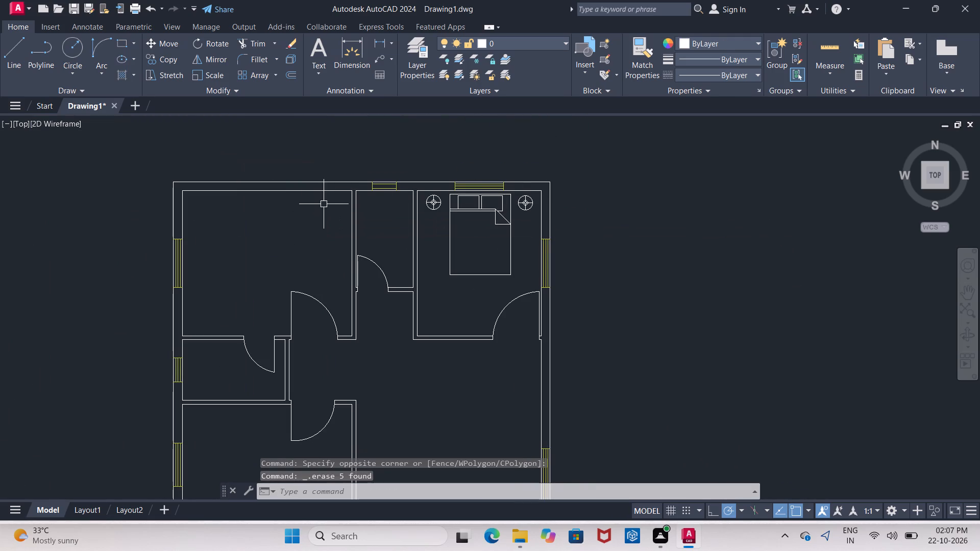
pyautogui.click(364, 170)
pyautogui.click(401, 206)
pyautogui.press('Delete')
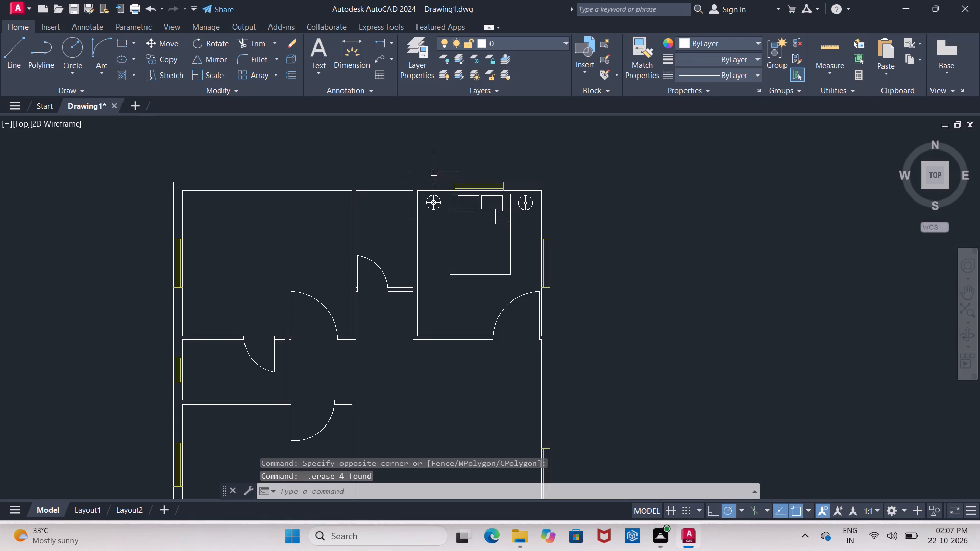
# Delete the north-wall window, the bed and both bedside lamps from the copied plan's northeast bedroom.
pyautogui.click(434, 172)
pyautogui.press('Delete')
pyautogui.click(523, 283)
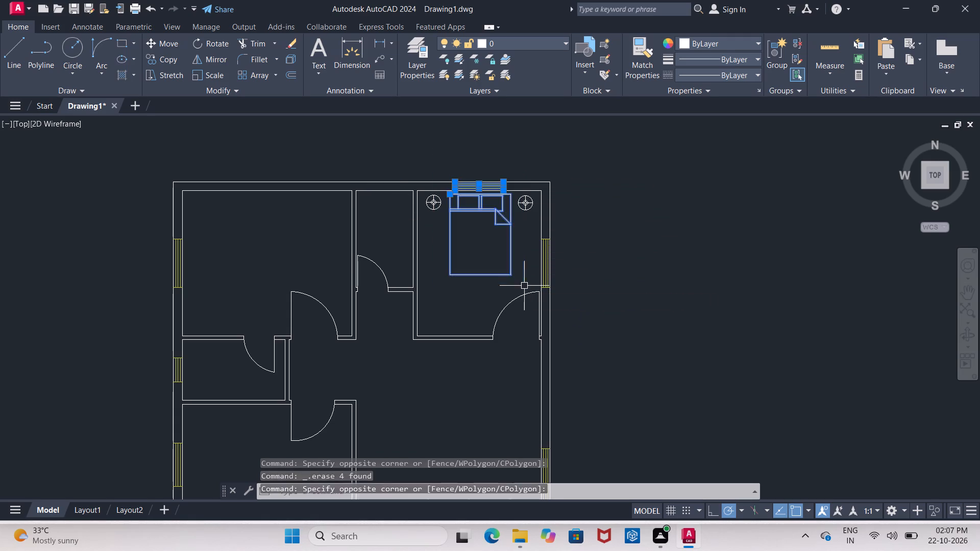
pyautogui.press('Delete')
pyautogui.click(427, 209)
pyautogui.press('Delete')
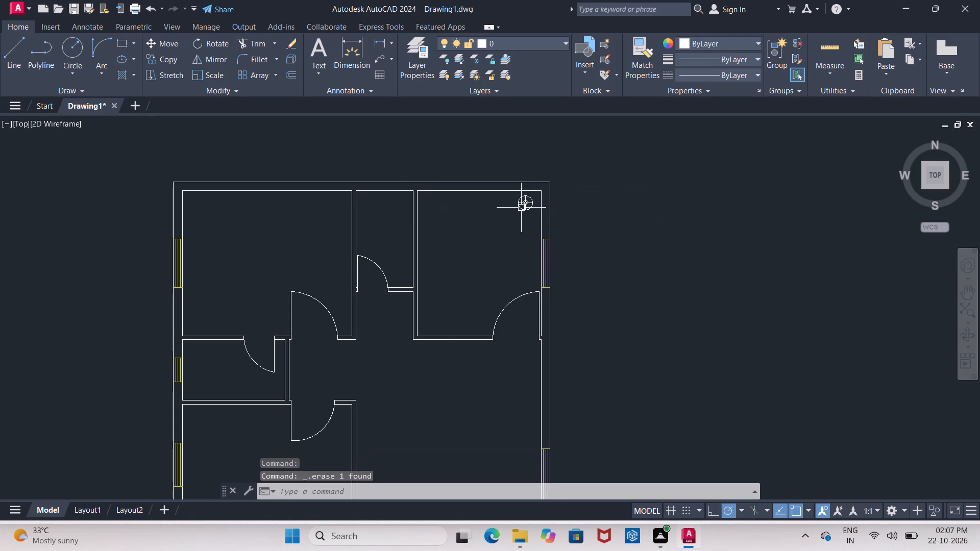
pyautogui.click(521, 205)
pyautogui.press('Delete')
# Delete the northwest bedroom's west window and the east-wall windows of the northeast bedroom and living room in the copied plan.
pyautogui.scroll(-3, 464, 202)
pyautogui.scroll(4, 416, 218)
pyautogui.click(219, 151)
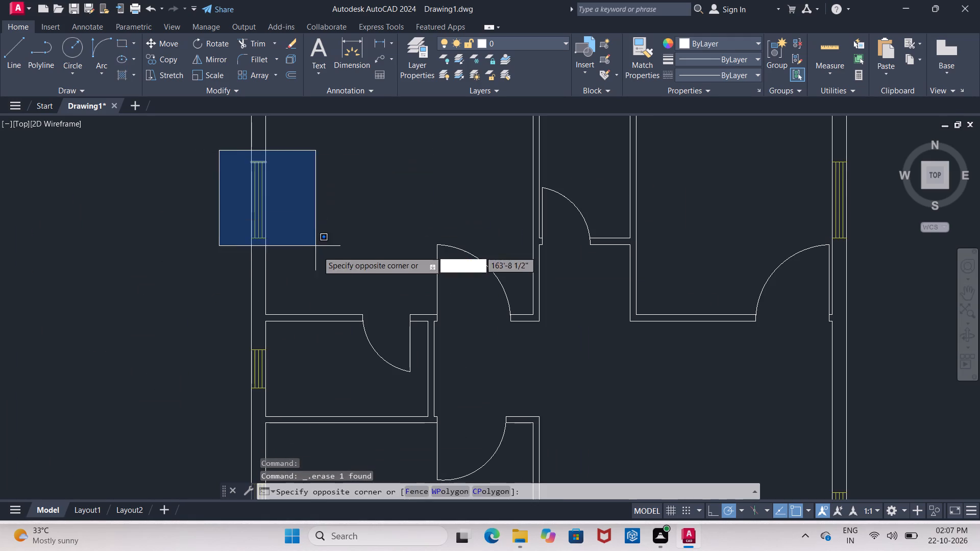
pyautogui.click(323, 261)
pyautogui.press('Delete')
pyautogui.scroll(-2, 321, 208)
pyautogui.click(499, 187)
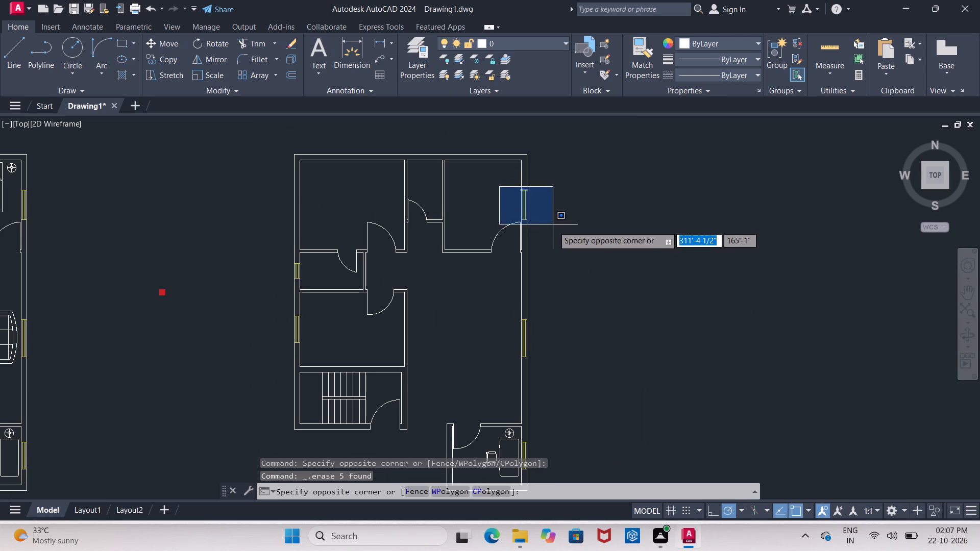
pyautogui.click(556, 228)
pyautogui.press('Delete')
pyautogui.scroll(-2, 498, 296)
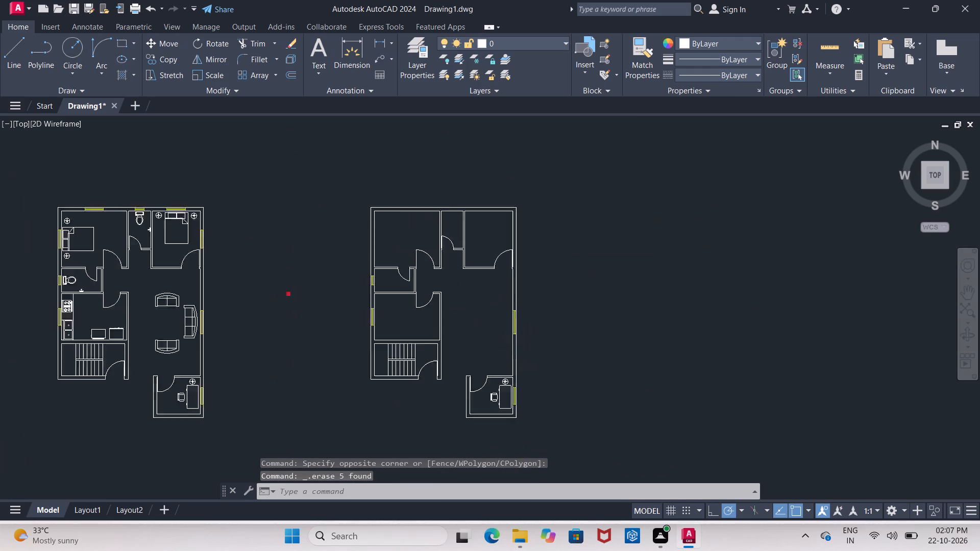
pyautogui.scroll(3, 516, 324)
pyautogui.click(437, 250)
pyautogui.click(529, 334)
pyautogui.press('Delete')
# Delete the lamp, chair, desk and east-wall window from the copied plan's southeast room.
pyautogui.scroll(-3, 457, 231)
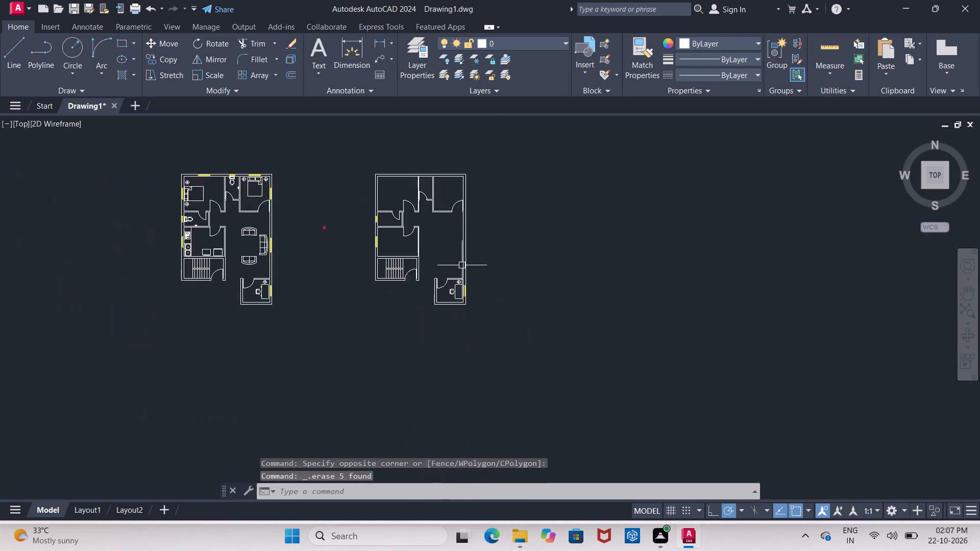
pyautogui.scroll(4, 459, 275)
pyautogui.click(434, 287)
pyautogui.click(400, 340)
pyautogui.click(434, 344)
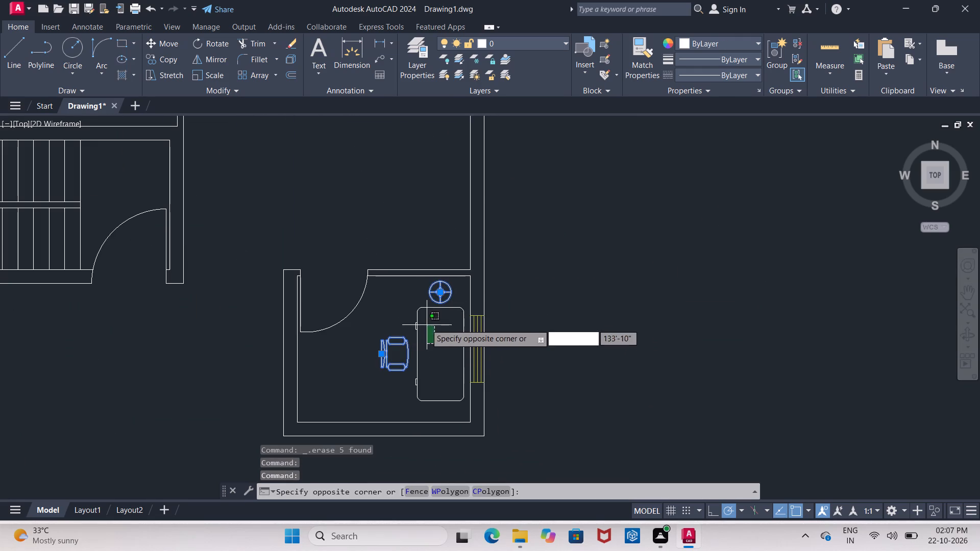
pyautogui.click(410, 312)
pyautogui.press('Delete')
pyautogui.click(451, 306)
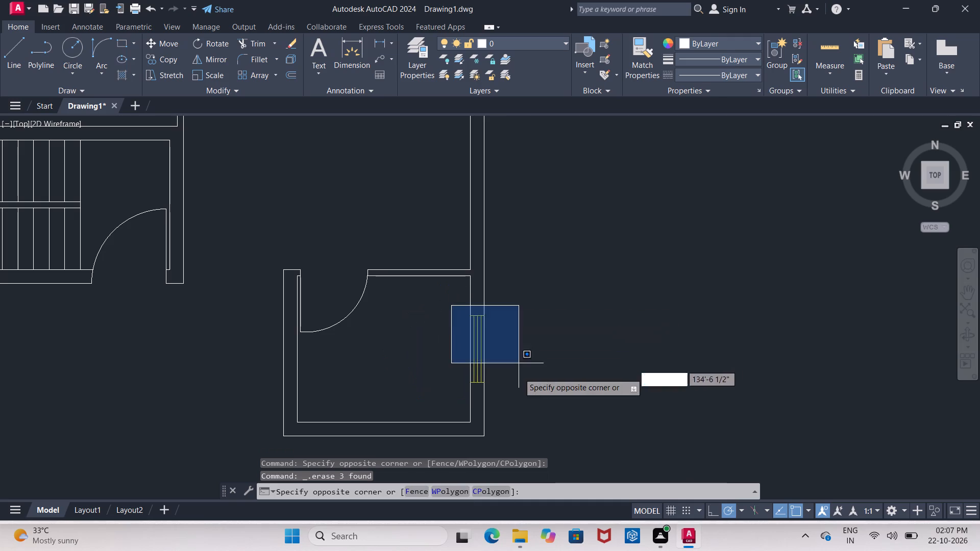
pyautogui.click(517, 395)
pyautogui.press('Delete')
# Delete the west-wall windows of the kitchen and the west bathroom in the copied plan.
pyautogui.scroll(-4, 542, 347)
pyautogui.scroll(3, 482, 324)
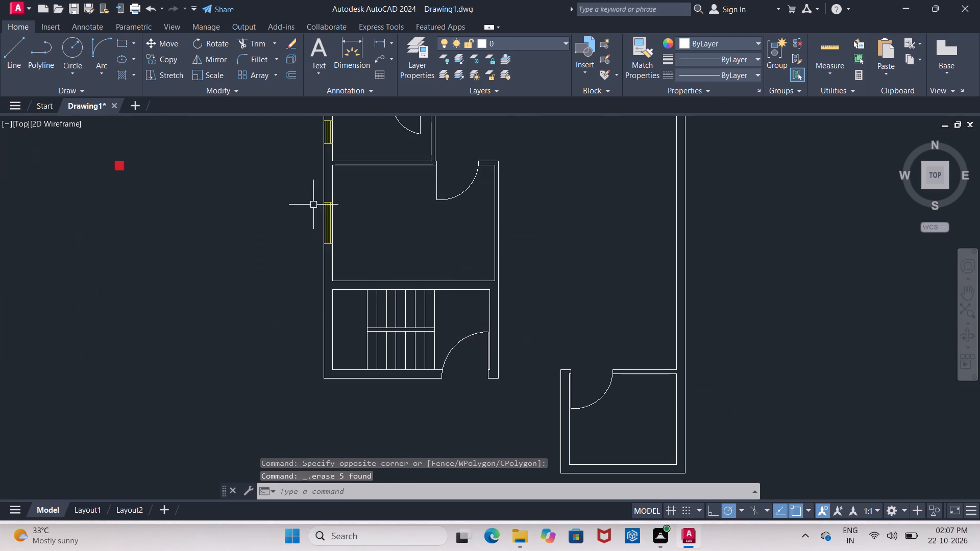
pyautogui.click(314, 195)
pyautogui.click(394, 257)
pyautogui.press('Delete')
pyautogui.scroll(-1, 378, 265)
pyautogui.scroll(2, 335, 165)
pyautogui.click(348, 178)
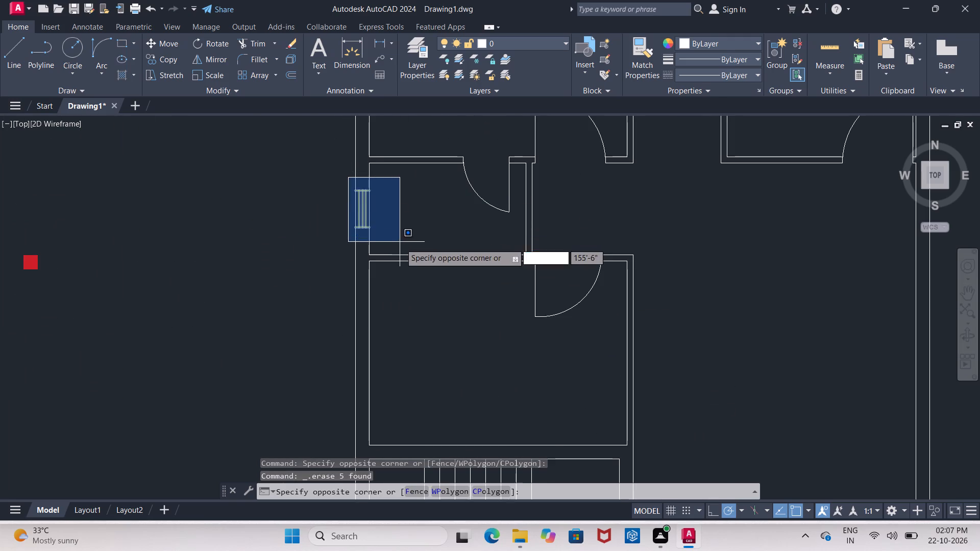
pyautogui.click(400, 243)
pyautogui.press('Delete')
# Delete the door leaves and swing arcs of the west bathroom and northwest bedroom in the copied plan.
pyautogui.scroll(-3, 371, 240)
pyautogui.scroll(2, 447, 244)
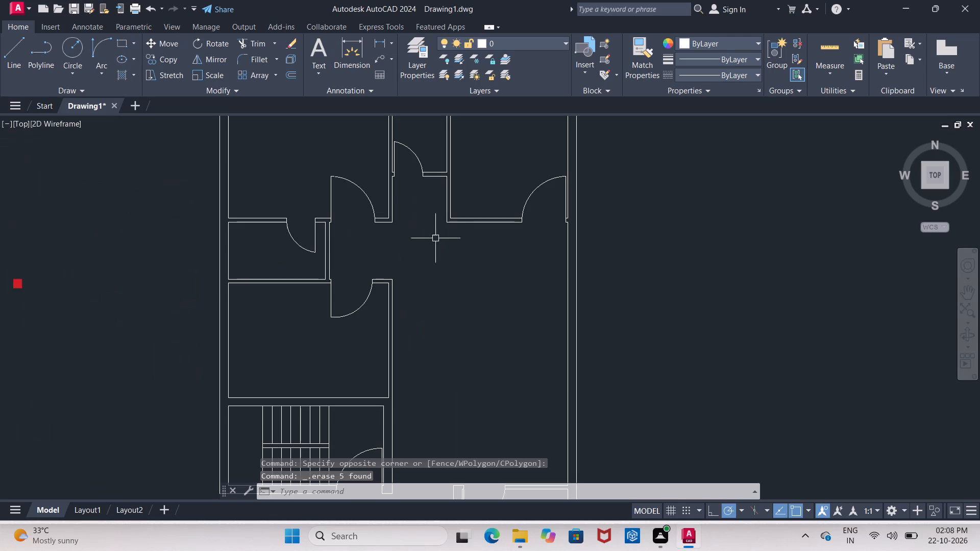
pyautogui.click(315, 238)
pyautogui.press('Delete')
pyautogui.click(304, 248)
pyautogui.press('Delete')
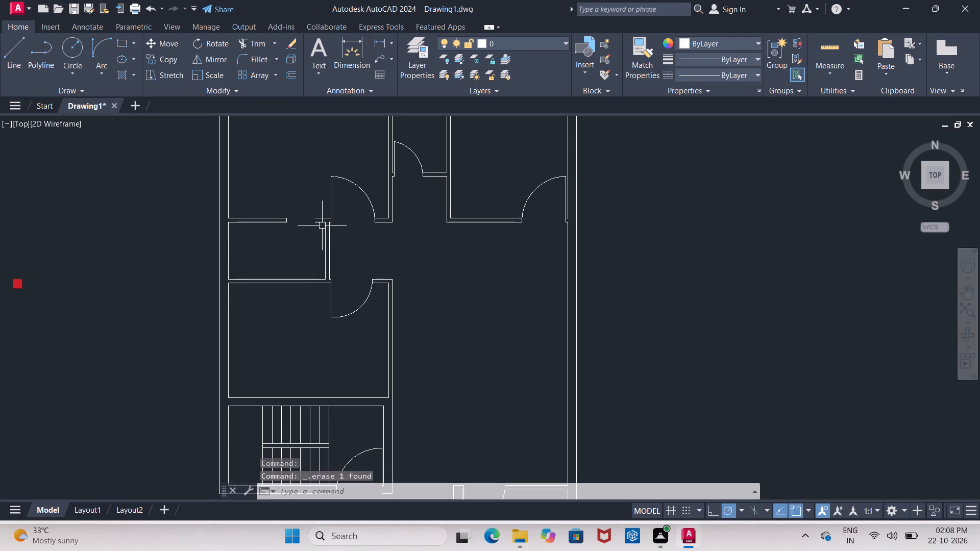
pyautogui.click(365, 191)
pyautogui.press('Delete')
pyautogui.click(335, 190)
pyautogui.click(321, 192)
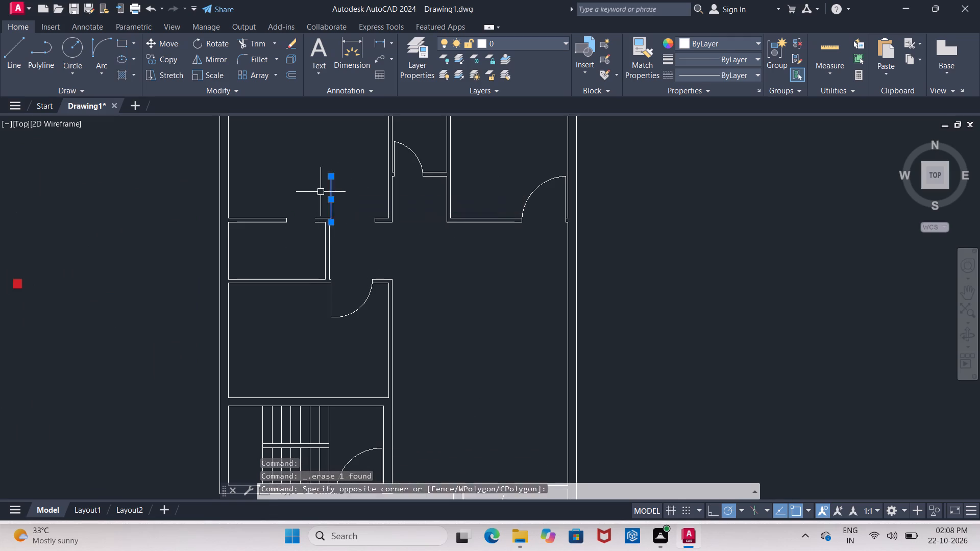
pyautogui.press('Delete')
# Delete the door leaves and swing arcs of the north bathroom and northeast bedroom in the copied plan.
pyautogui.click(419, 160)
pyautogui.press('Delete')
pyautogui.click(397, 158)
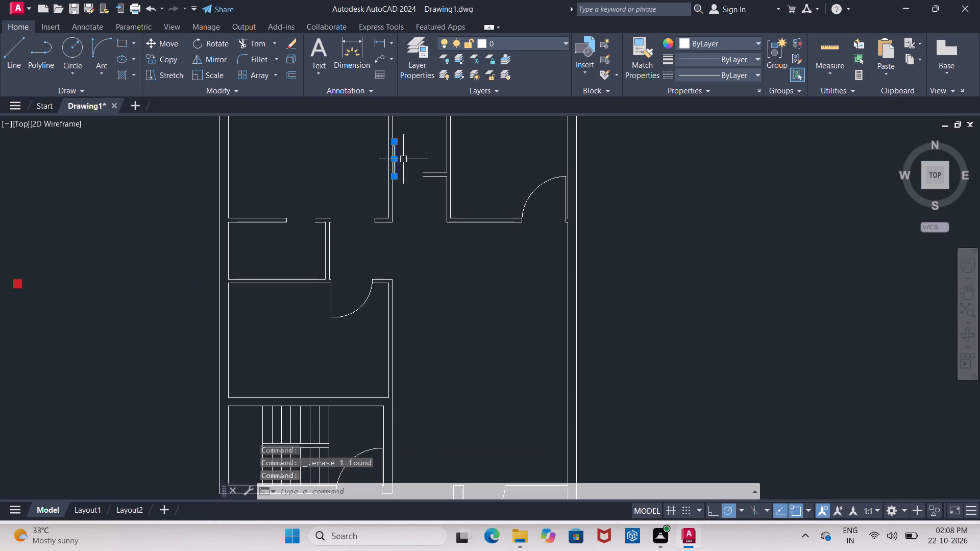
pyautogui.press('Delete')
pyautogui.click(539, 191)
pyautogui.press('Delete')
pyautogui.click(563, 197)
pyautogui.press('Delete')
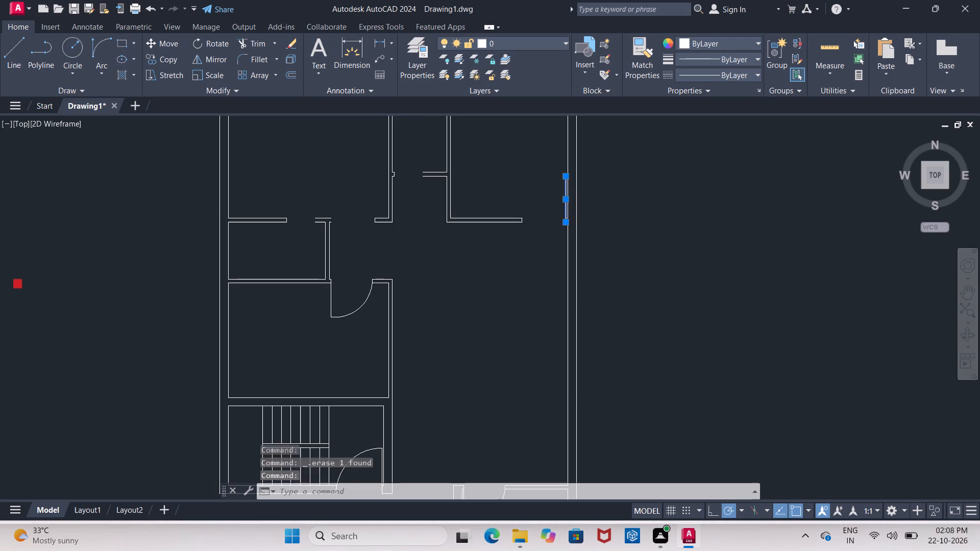
# Delete the kitchen, stair room and southeast room doors, leaves and swing arcs included, from the copied plan.
pyautogui.scroll(-3, 476, 168)
pyautogui.scroll(3, 461, 226)
pyautogui.click(386, 141)
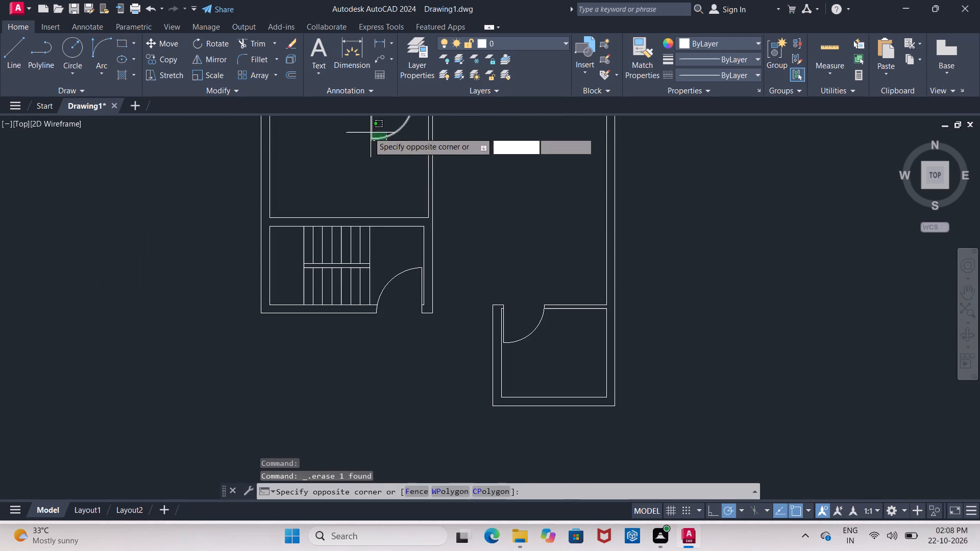
pyautogui.click(361, 129)
pyautogui.press('Delete')
pyautogui.click(408, 271)
pyautogui.press('Delete')
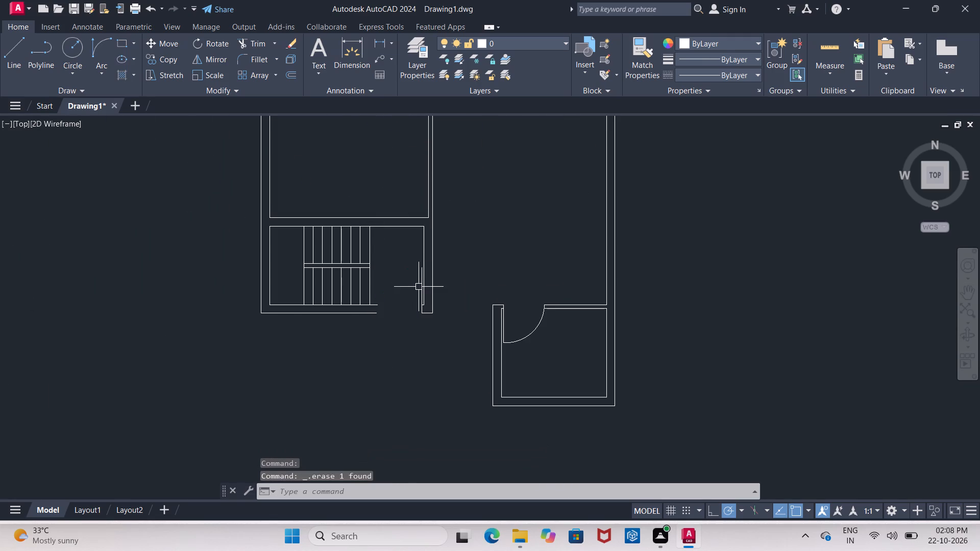
pyautogui.click(420, 284)
pyautogui.press('Delete')
pyautogui.click(532, 334)
pyautogui.press('Delete')
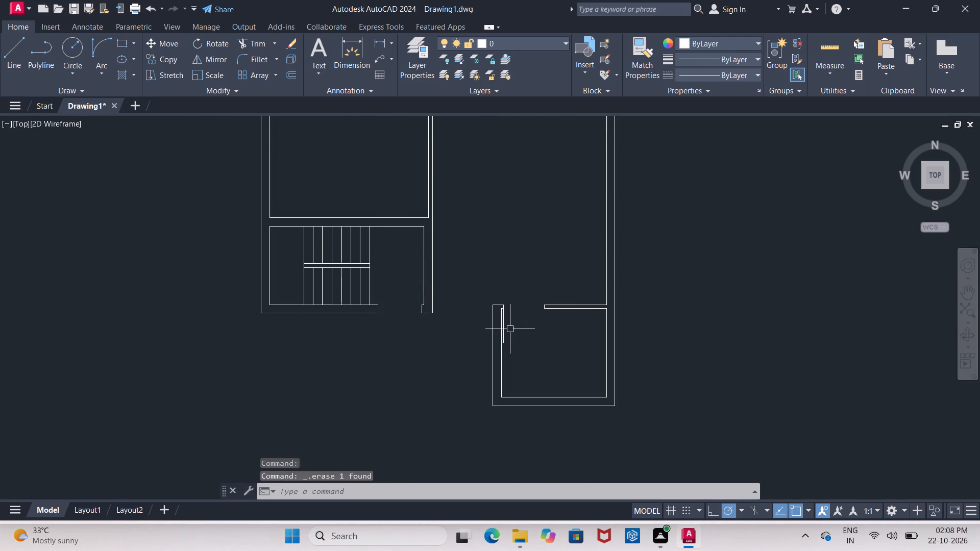
pyautogui.click(506, 331)
pyautogui.press('Delete')
# Delete all the staircase treads and landing lines from the copied plan's stair room.
pyautogui.scroll(-2, 416, 277)
pyautogui.scroll(1, 419, 192)
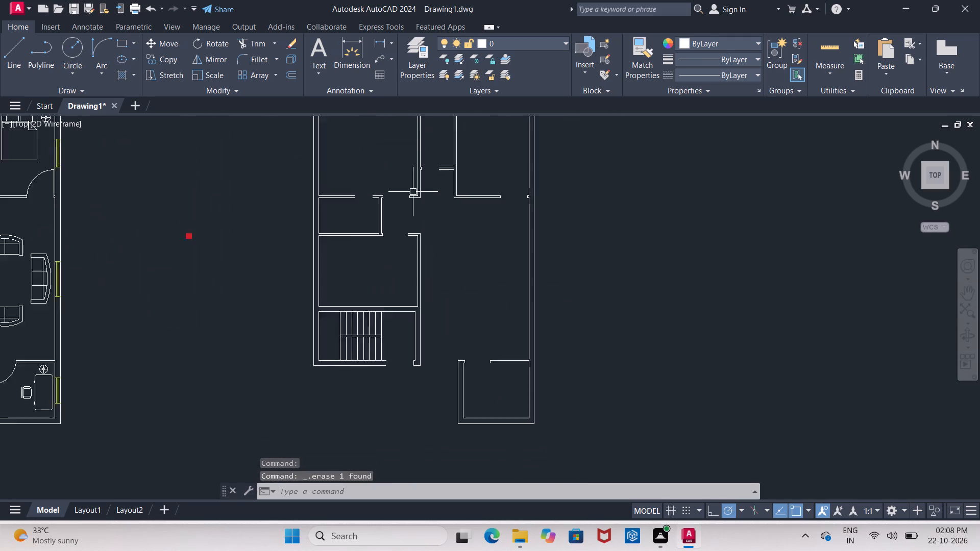
pyautogui.scroll(1, 411, 192)
pyautogui.scroll(-2, 367, 204)
pyautogui.scroll(3, 381, 286)
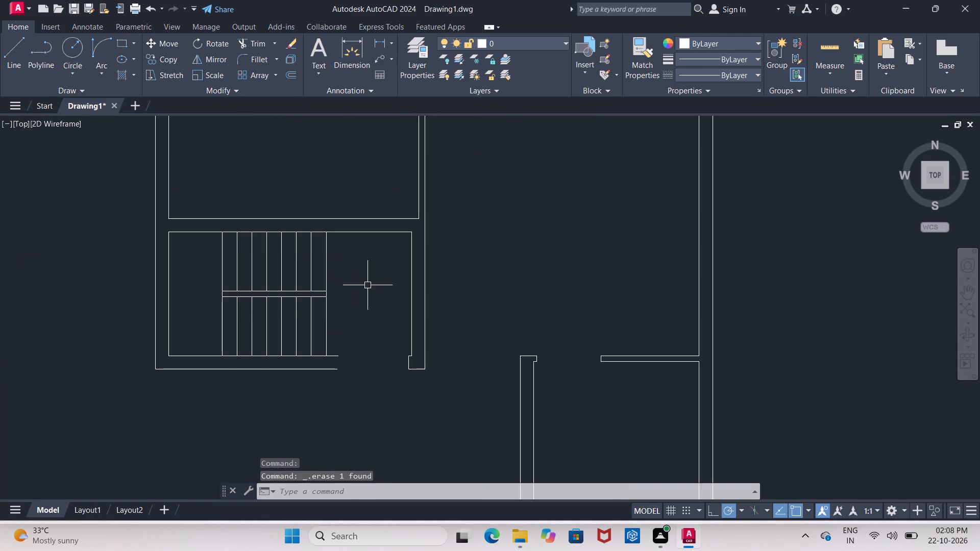
pyautogui.click(367, 282)
pyautogui.click(169, 295)
pyautogui.press('Delete')
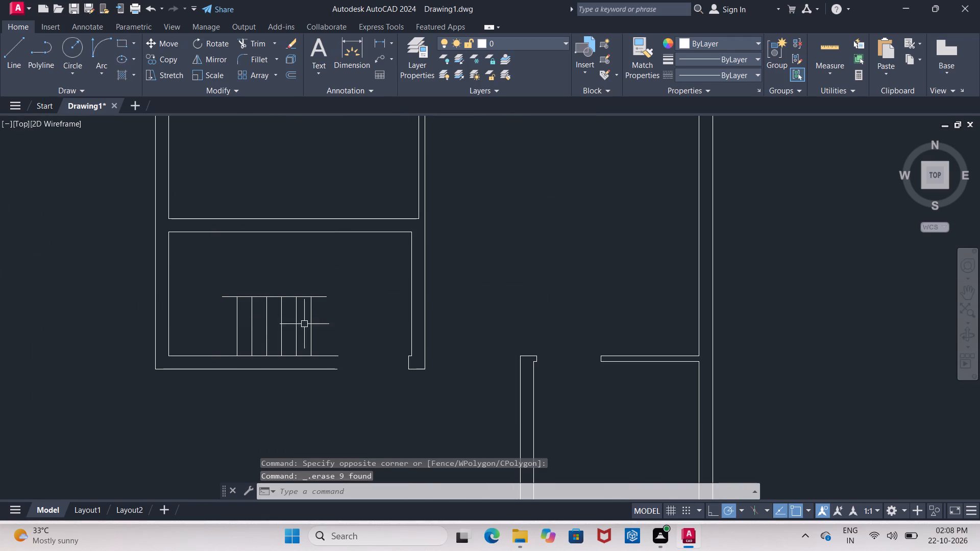
pyautogui.click(358, 329)
pyautogui.click(200, 292)
pyautogui.press('Delete')
pyautogui.scroll(-4, 315, 300)
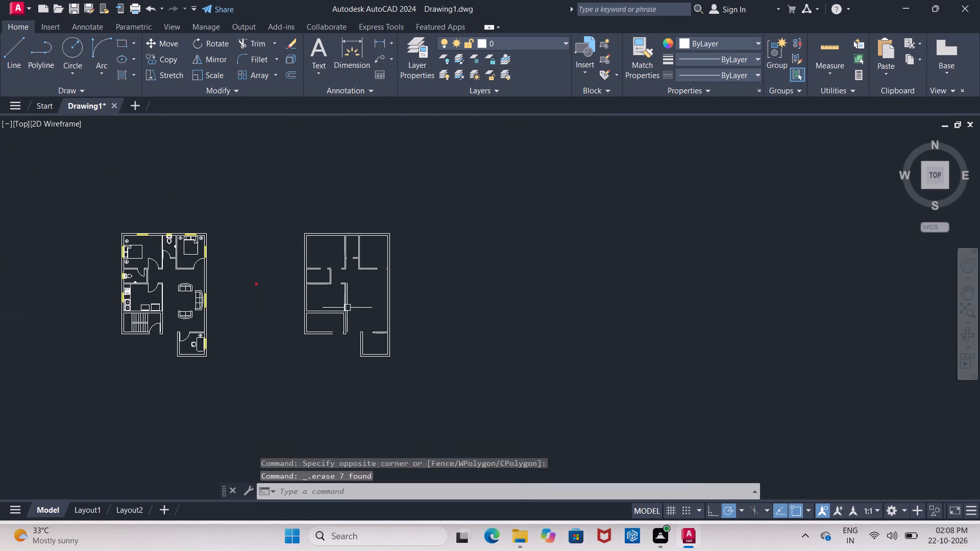
pyautogui.scroll(1, 349, 306)
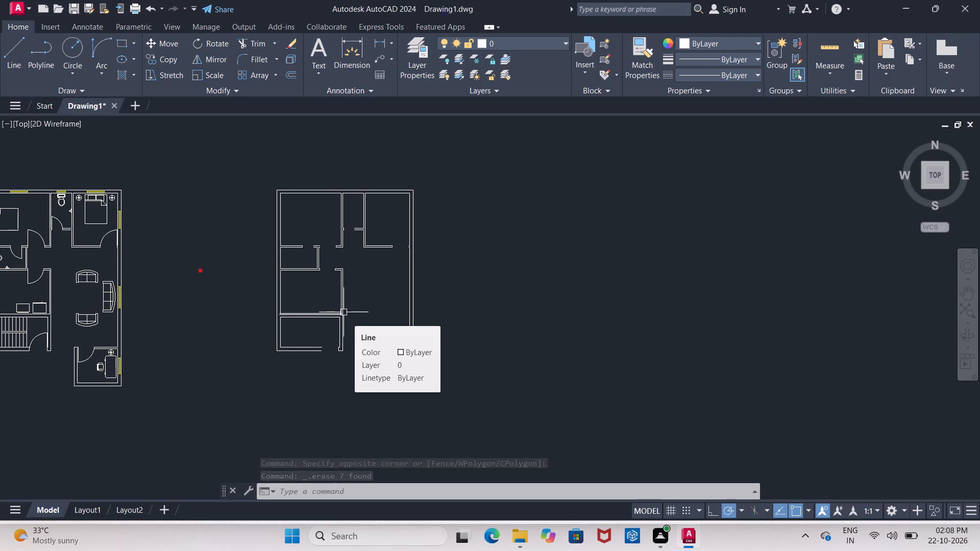
# Undo the last erasures of the staircase treads and landing lines in the copied plan's stair room.
pyautogui.hotkey('ctrl', 'z')
pyautogui.hotkey('ctrl', 'z')
pyautogui.hotkey('ctrl', 'z')
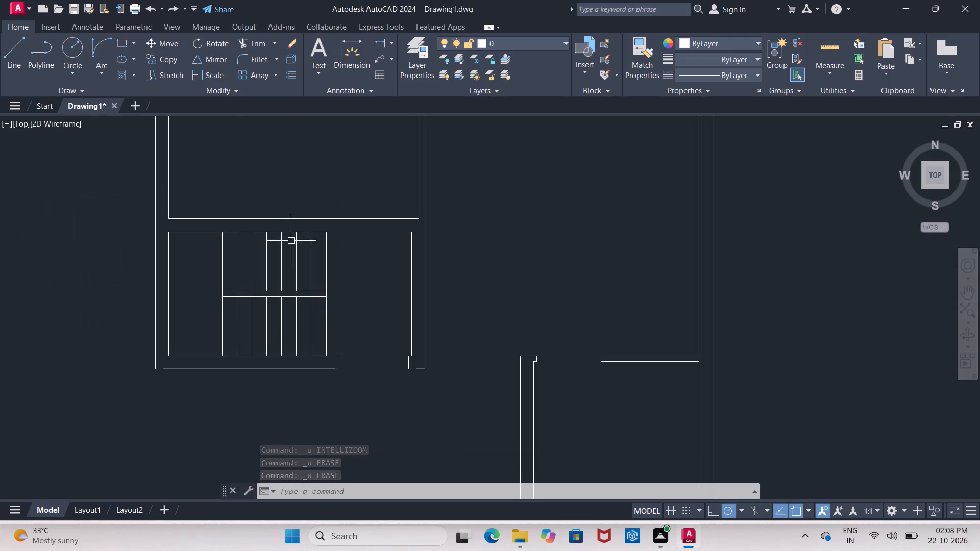
pyautogui.scroll(-4, 348, 241)
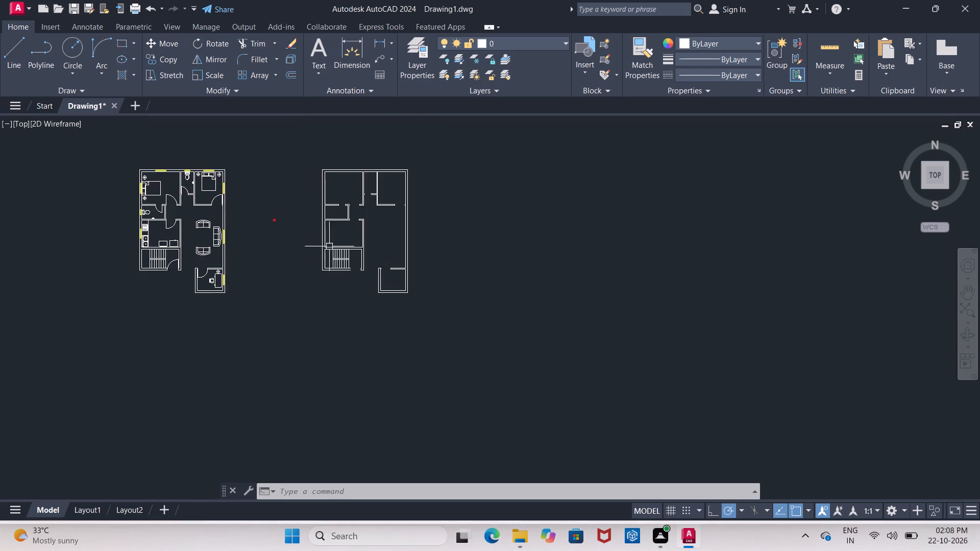
# Copy the red column square from its southwest corner onto the northwest and northeast outer wall corners of the copied plan.
pyautogui.scroll(2, 265, 183)
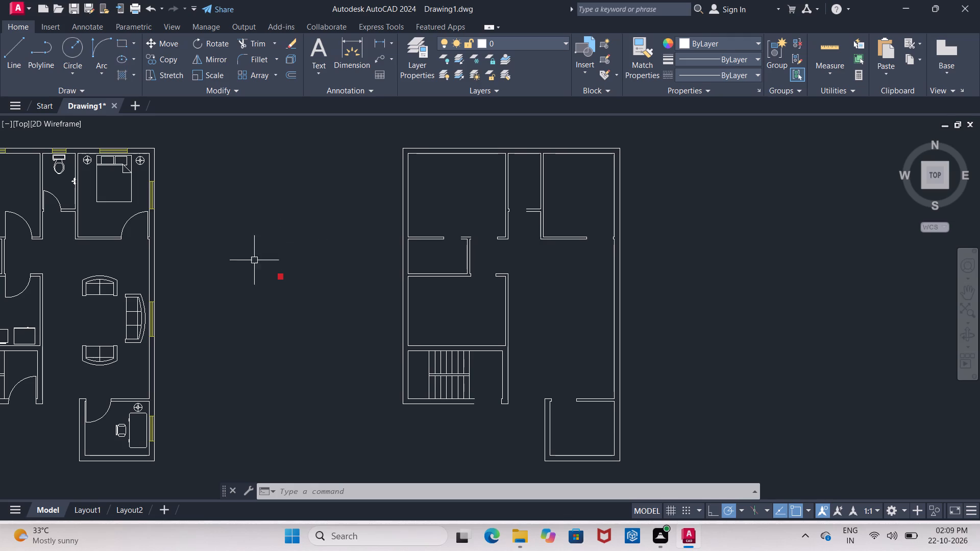
pyautogui.moveTo(259, 260); pyautogui.dragTo(266, 262)
pyautogui.click(313, 308)
pyautogui.press('c')
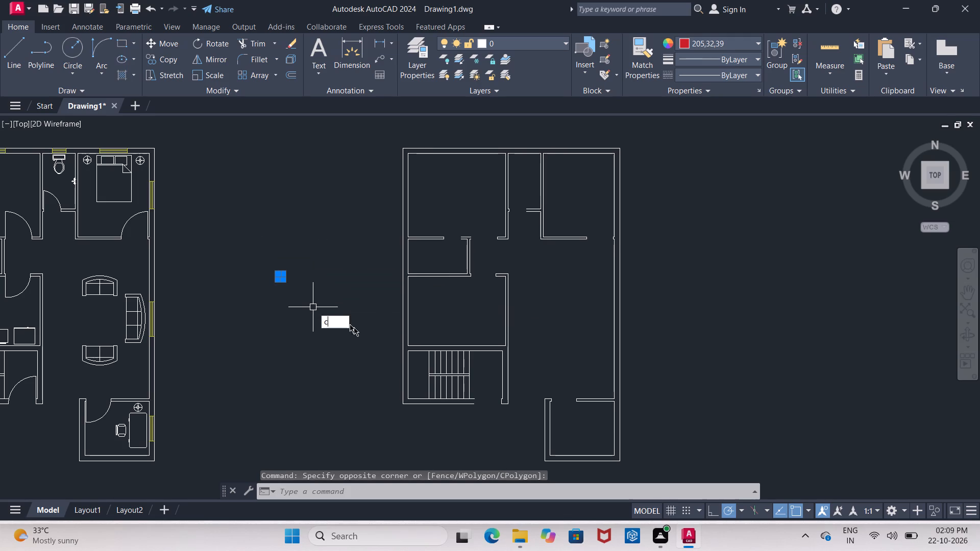
pyautogui.click(353, 346)
pyautogui.scroll(4, 272, 287)
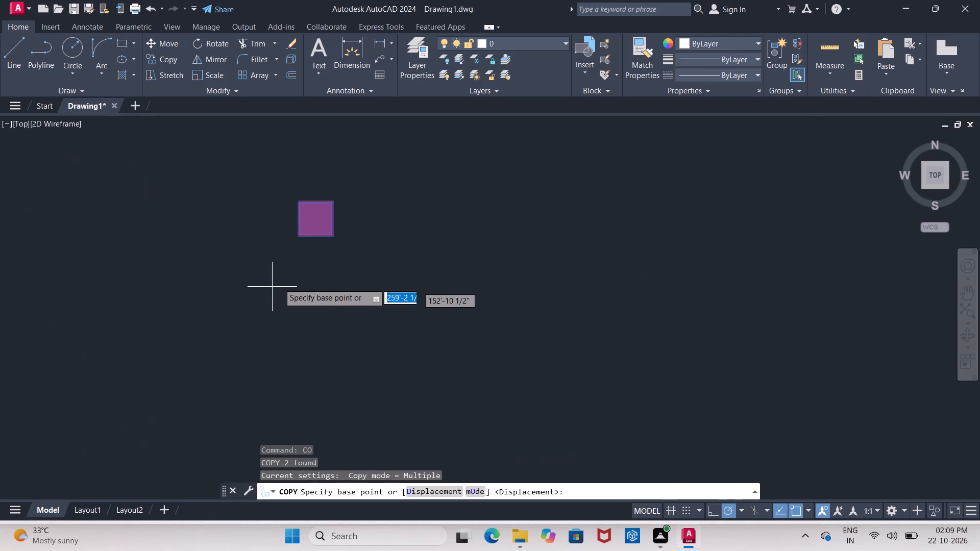
pyautogui.click(298, 235)
pyautogui.scroll(-5, 232, 270)
pyautogui.scroll(2, 373, 185)
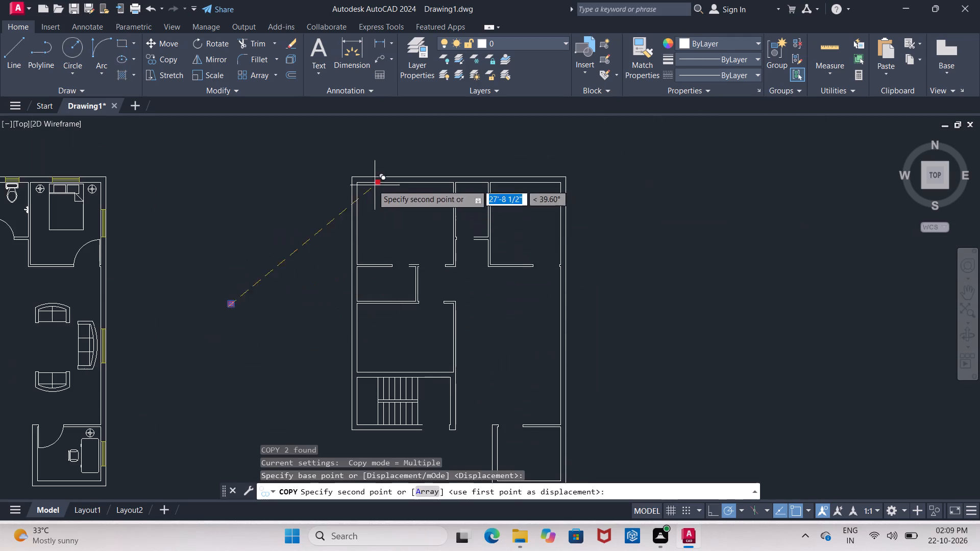
pyautogui.scroll(3, 372, 184)
pyautogui.scroll(-5, 229, 166)
pyautogui.scroll(2, 211, 229)
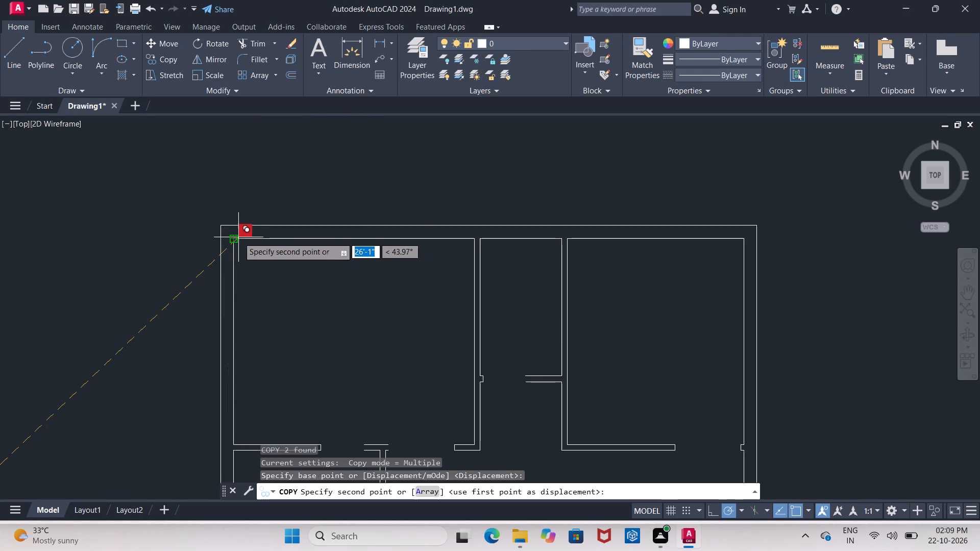
pyautogui.scroll(2, 225, 237)
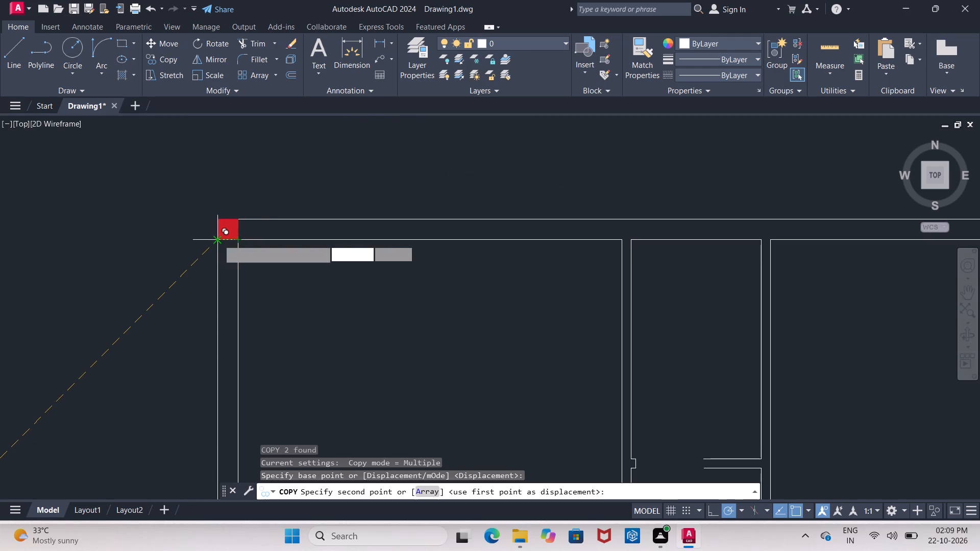
pyautogui.click(218, 240)
pyautogui.scroll(-4, 241, 212)
pyautogui.scroll(4, 346, 207)
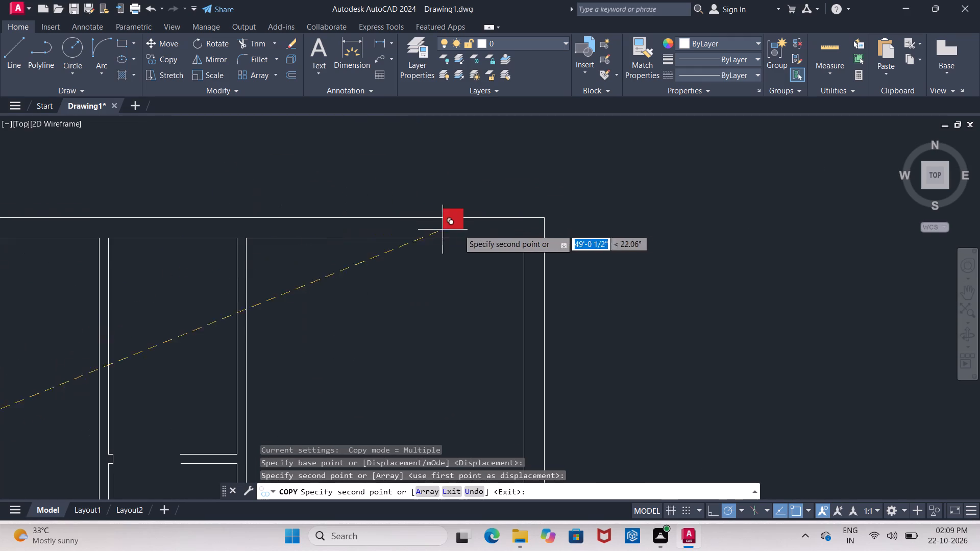
pyautogui.click(524, 238)
# Place column copies where the kitchen's north wall meets the west wall and at the stair room's southwest and southeast corners.
pyautogui.scroll(-5, 523, 207)
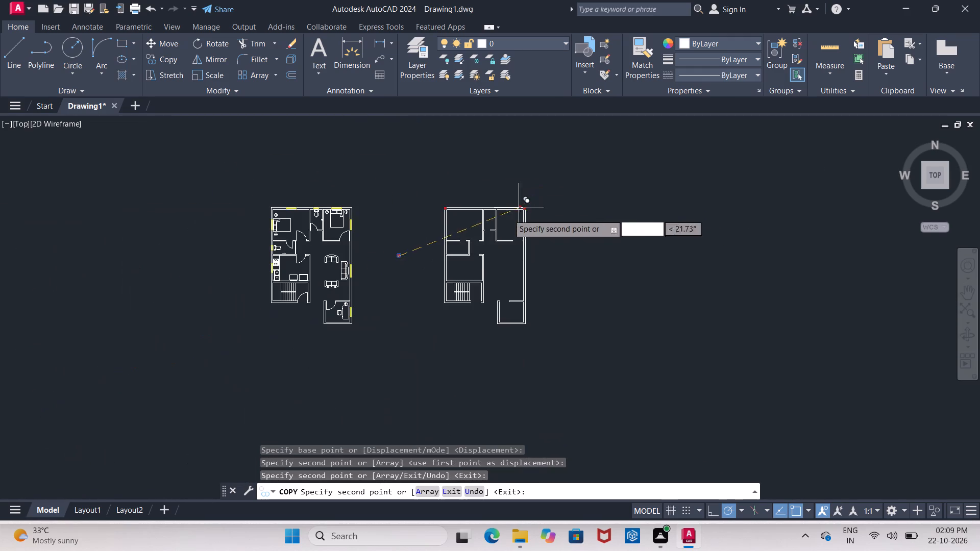
pyautogui.scroll(5, 438, 297)
pyautogui.scroll(-4, 328, 307)
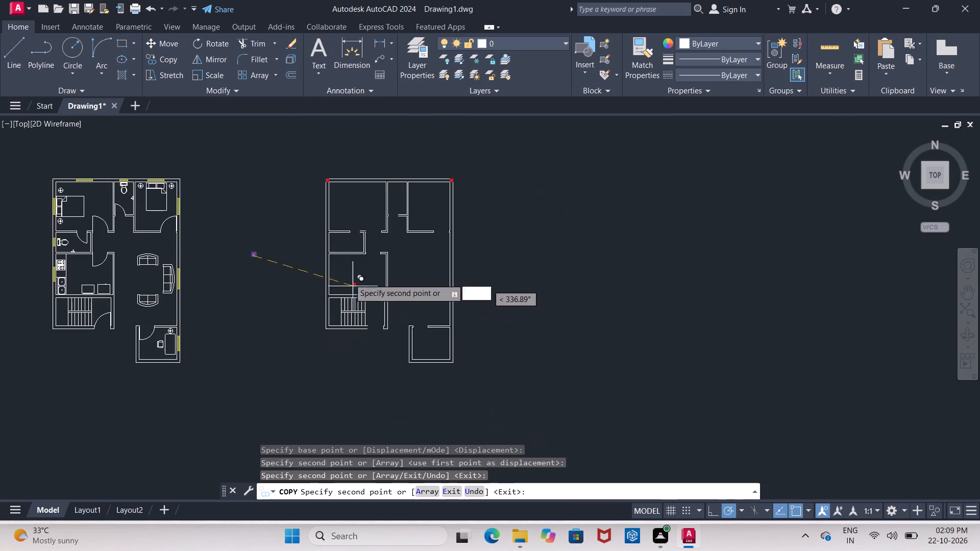
pyautogui.scroll(2, 330, 237)
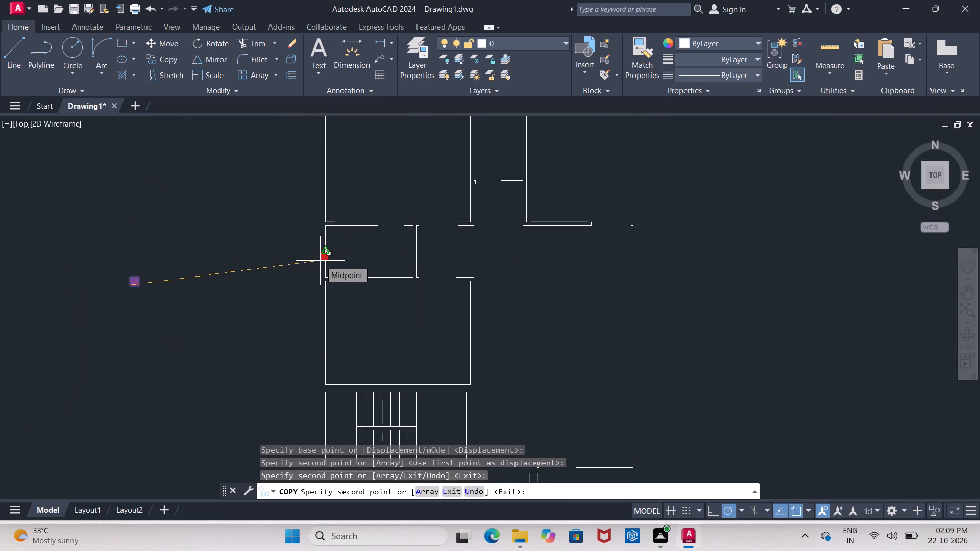
pyautogui.scroll(3, 322, 275)
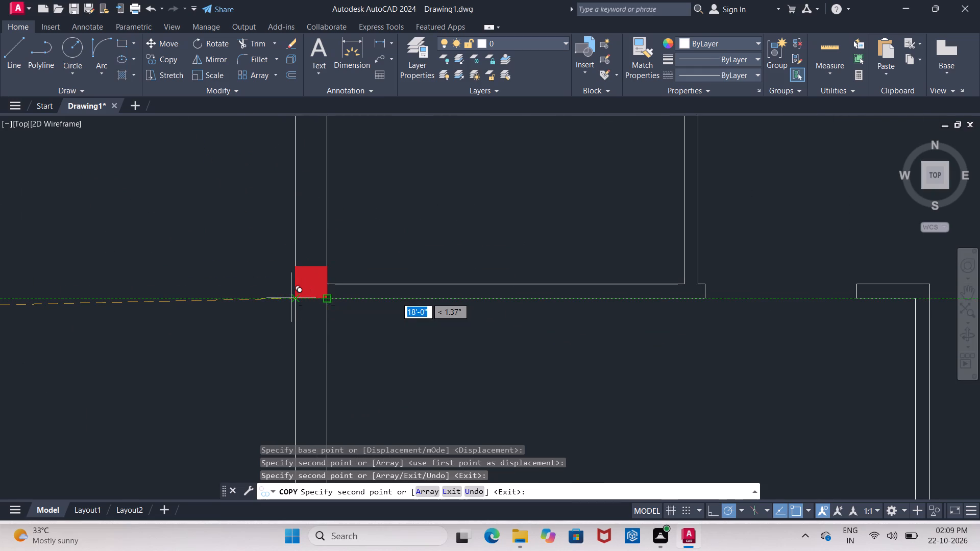
pyautogui.click(295, 297)
pyautogui.scroll(-4, 294, 244)
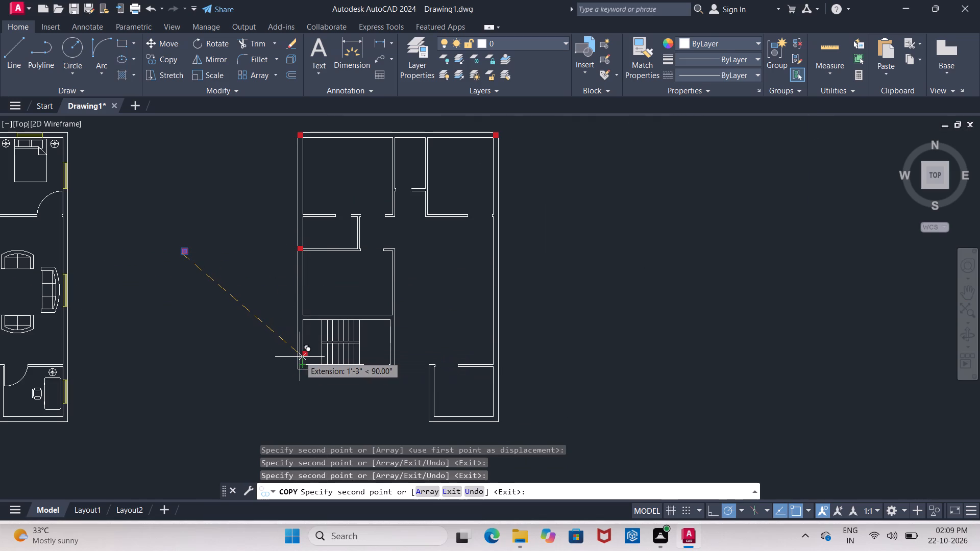
pyautogui.scroll(4, 303, 371)
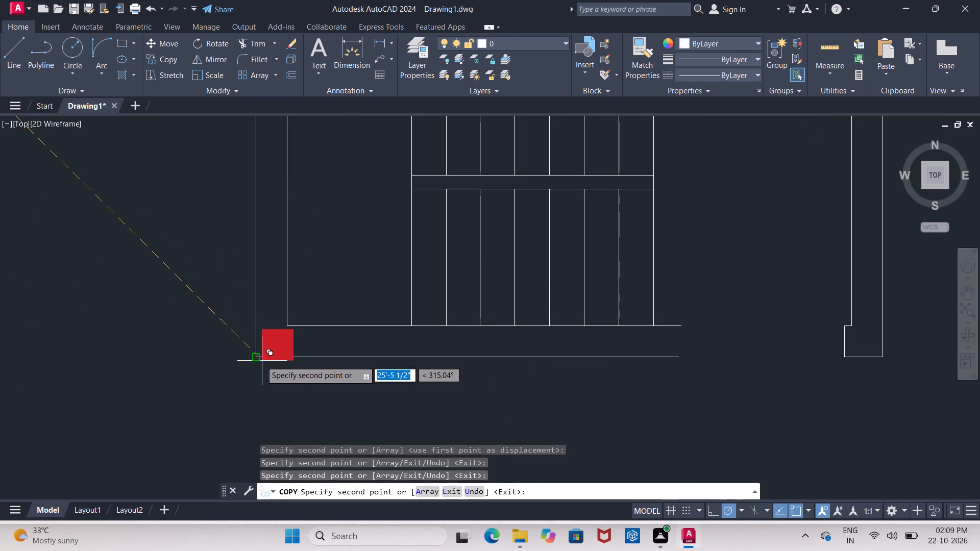
pyautogui.click(257, 360)
pyautogui.scroll(-4, 186, 293)
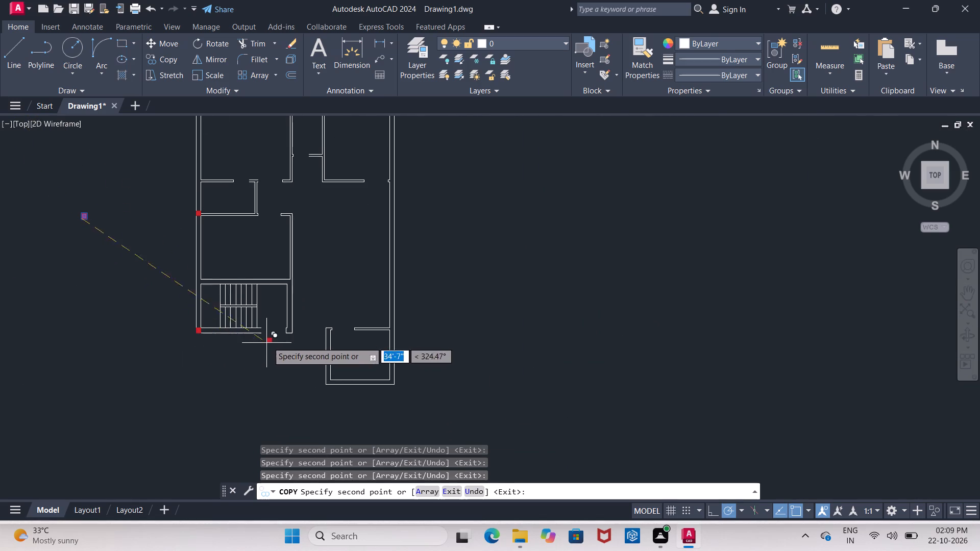
pyautogui.scroll(6, 288, 332)
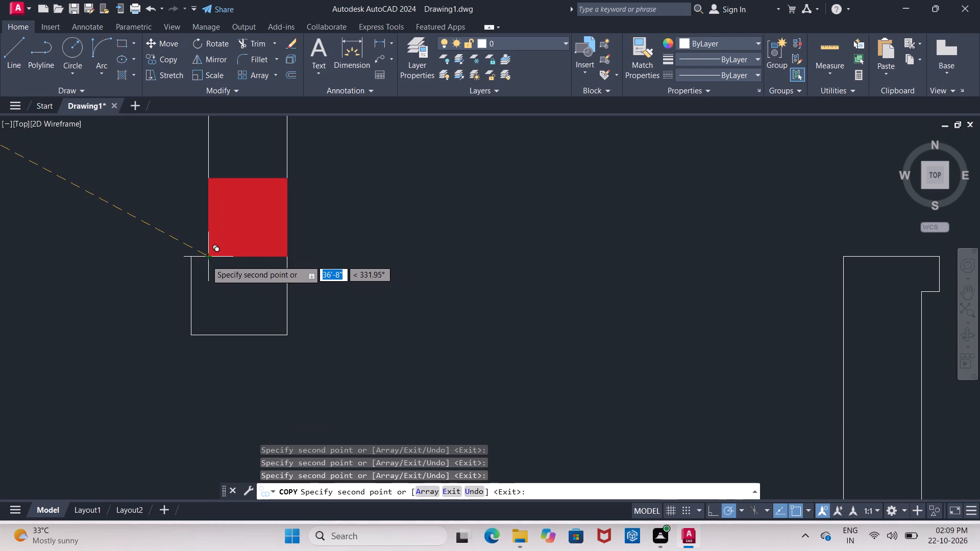
pyautogui.click(210, 335)
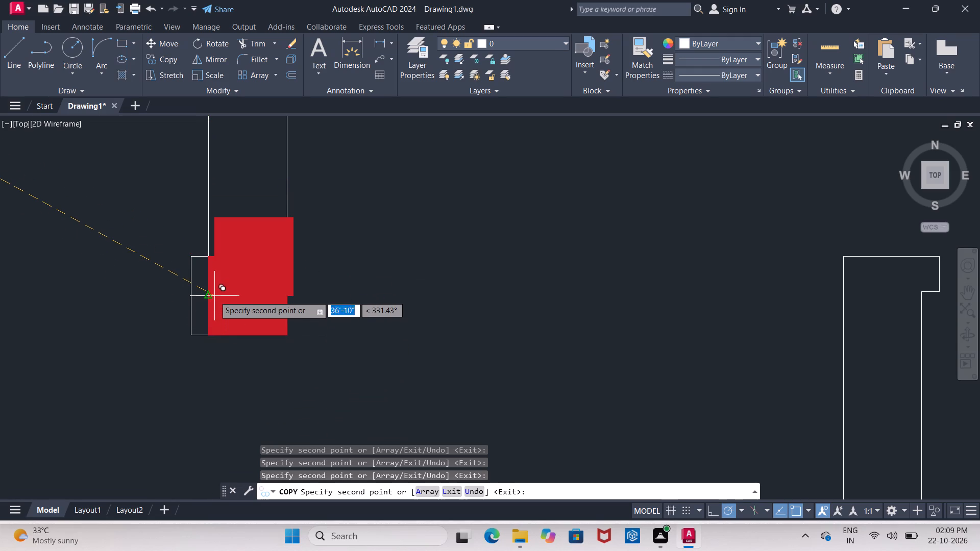
# Place column copies at the southeast, southwest and northeast corners of the southeast room.
pyautogui.scroll(-4, 222, 299)
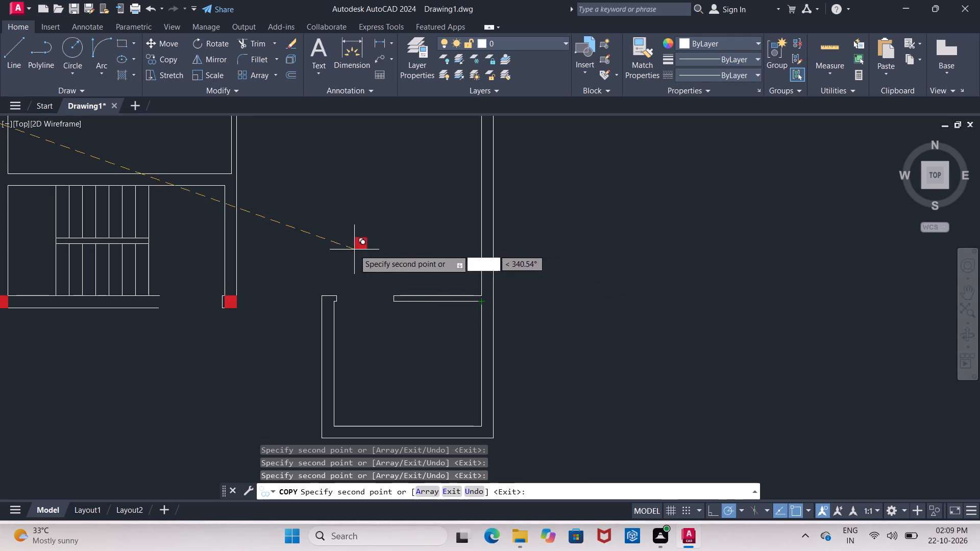
pyautogui.scroll(-1, 329, 228)
pyautogui.scroll(2, 428, 353)
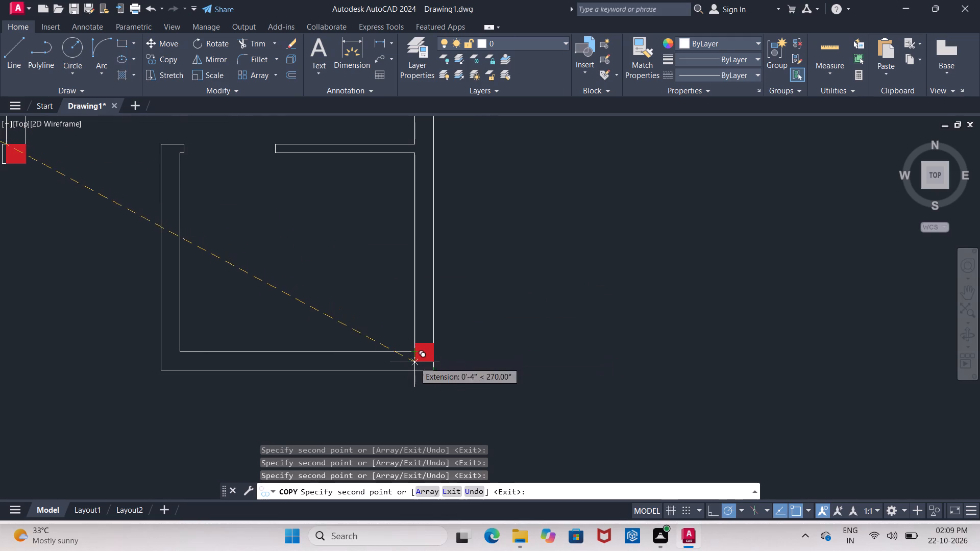
pyautogui.click(414, 368)
pyautogui.scroll(-2, 351, 282)
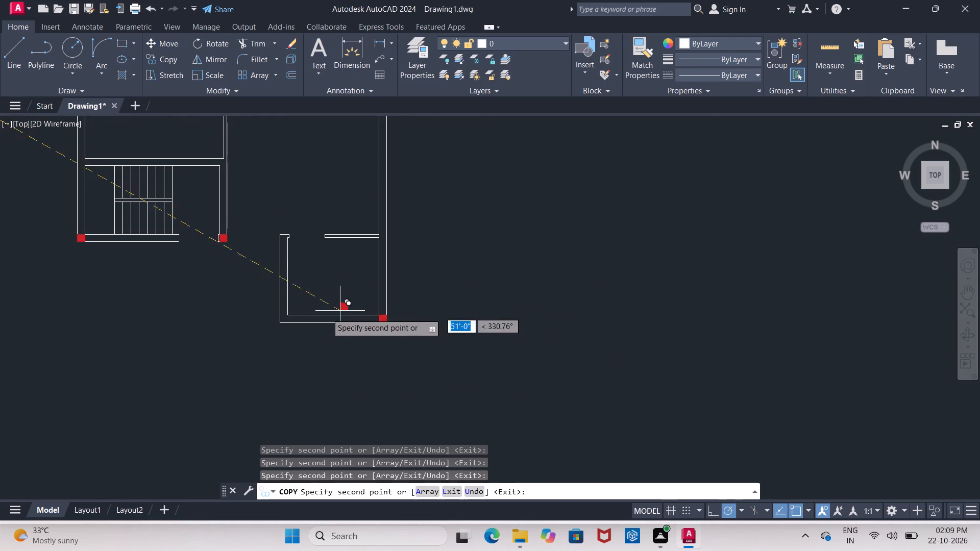
pyautogui.scroll(3, 278, 320)
pyautogui.click(277, 332)
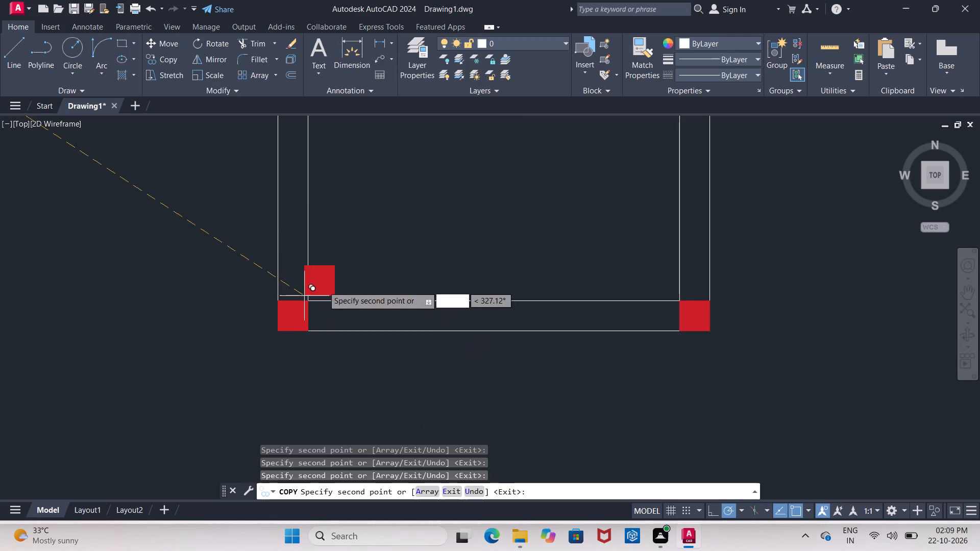
pyautogui.scroll(-5, 351, 317)
pyautogui.scroll(3, 378, 319)
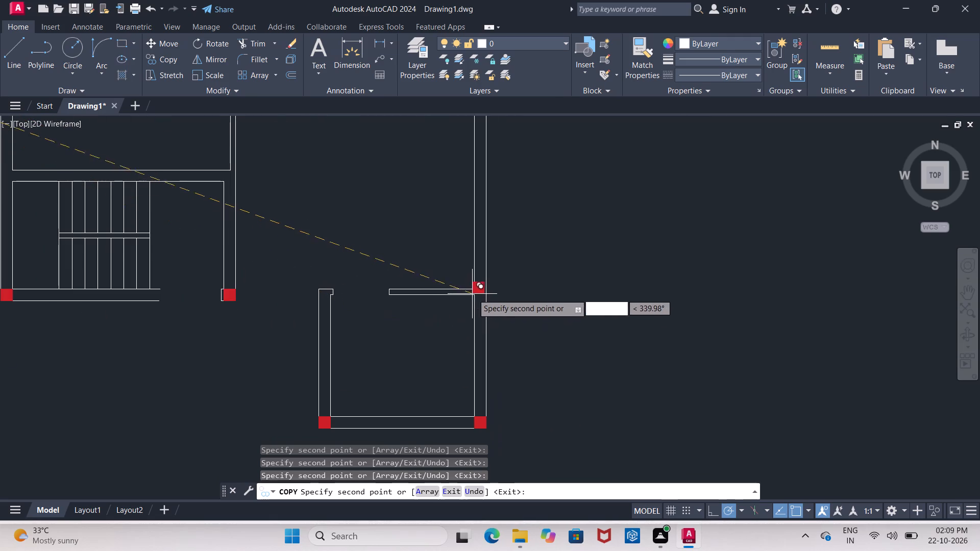
pyautogui.click(476, 296)
# Place a column copy on the east outer wall, level with the column at the middle of the west wall.
pyautogui.scroll(-4, 364, 294)
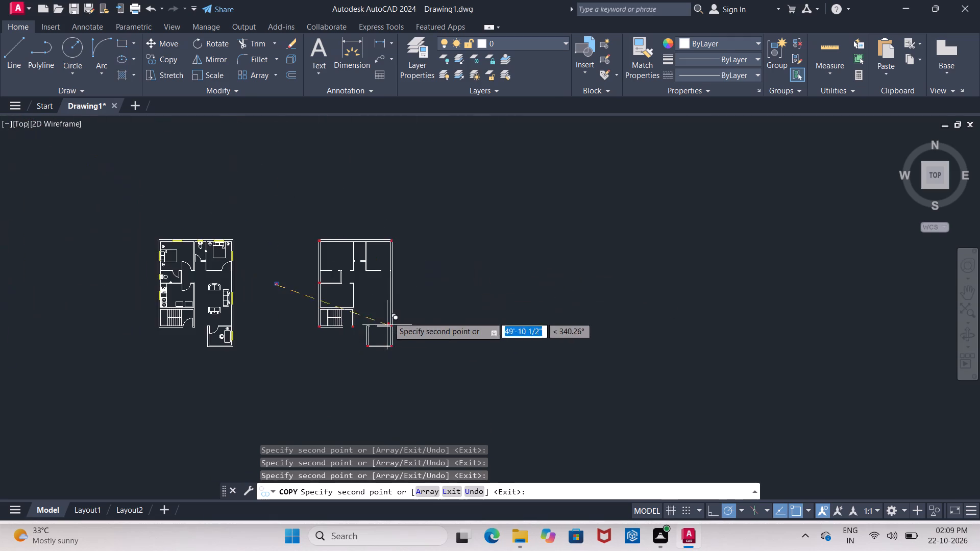
pyautogui.scroll(3, 390, 297)
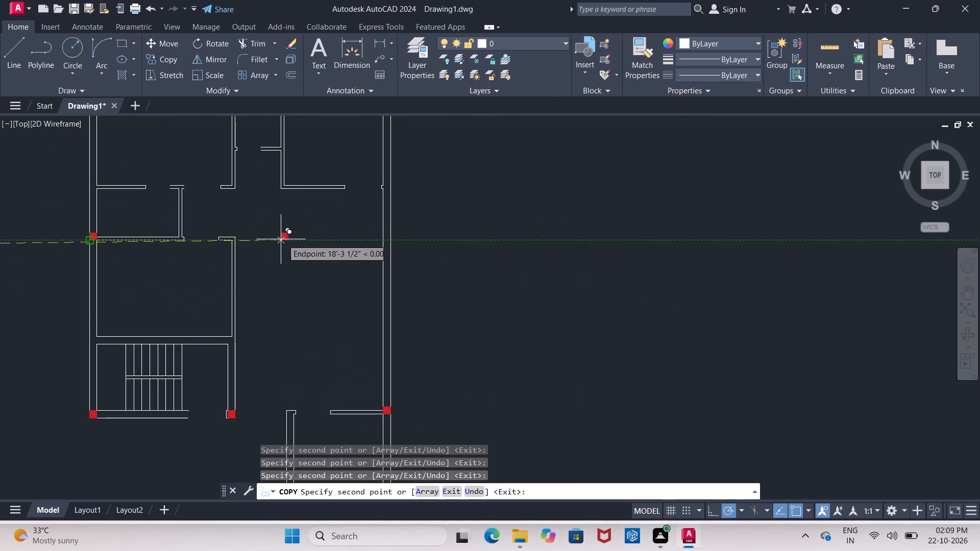
pyautogui.click(384, 237)
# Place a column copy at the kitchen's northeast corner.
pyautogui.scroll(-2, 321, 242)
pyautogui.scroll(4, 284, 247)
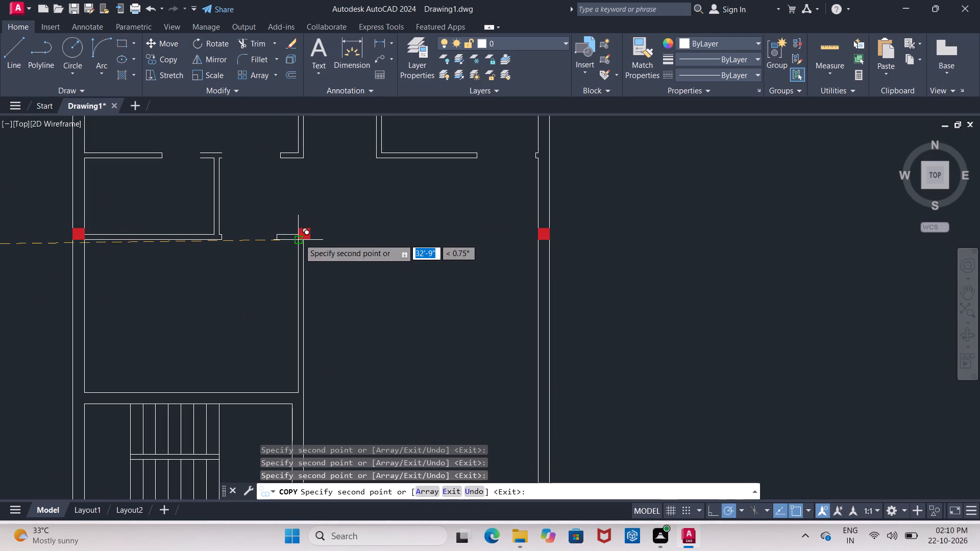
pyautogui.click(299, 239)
# Place a column copy in the north outer wall where the wall between the northwest bedroom and north bathroom meets it.
pyautogui.scroll(-3, 367, 253)
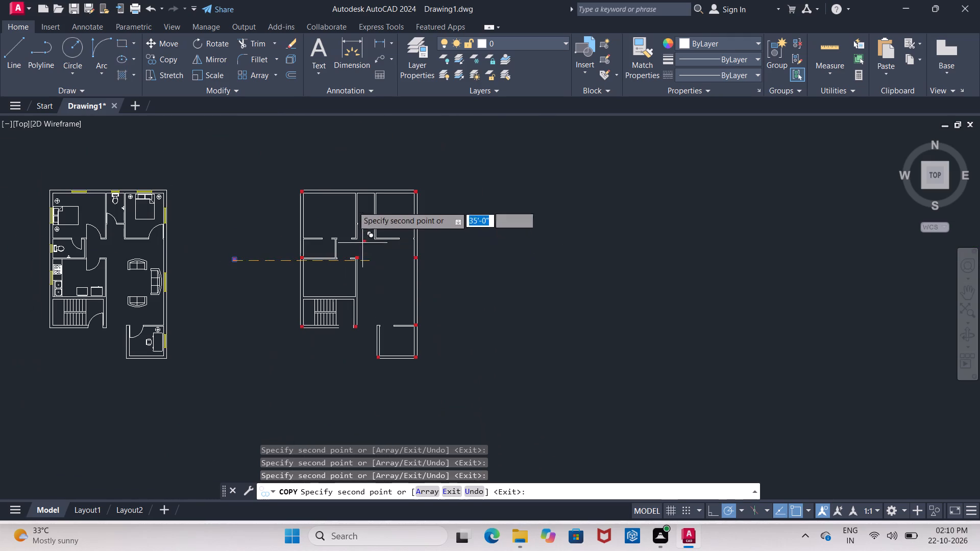
pyautogui.scroll(4, 377, 195)
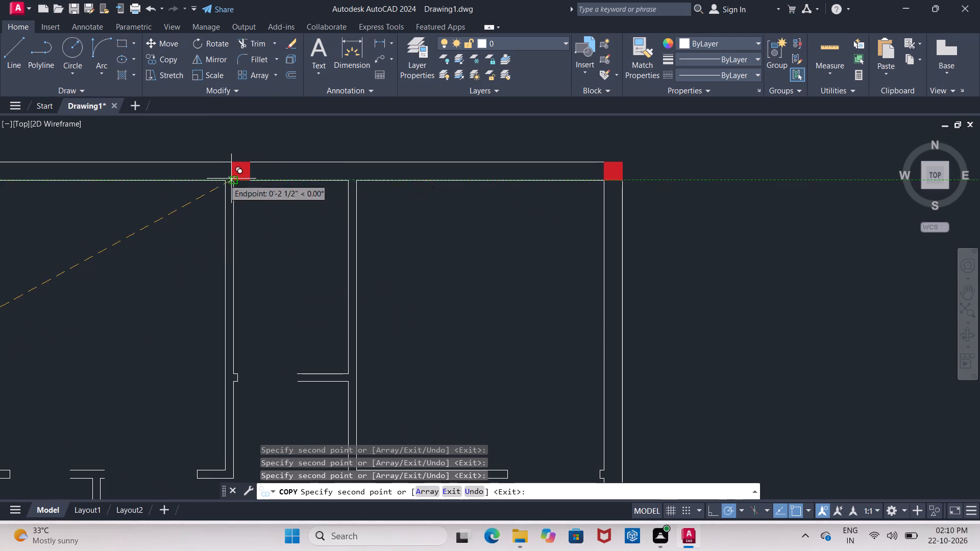
pyautogui.click(223, 179)
pyautogui.scroll(-3, 330, 159)
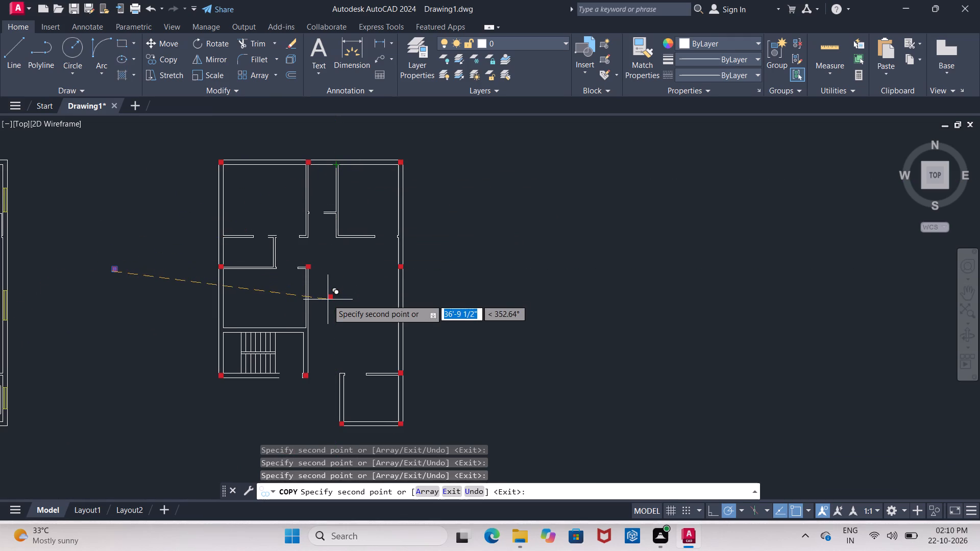
pyautogui.scroll(1, 322, 308)
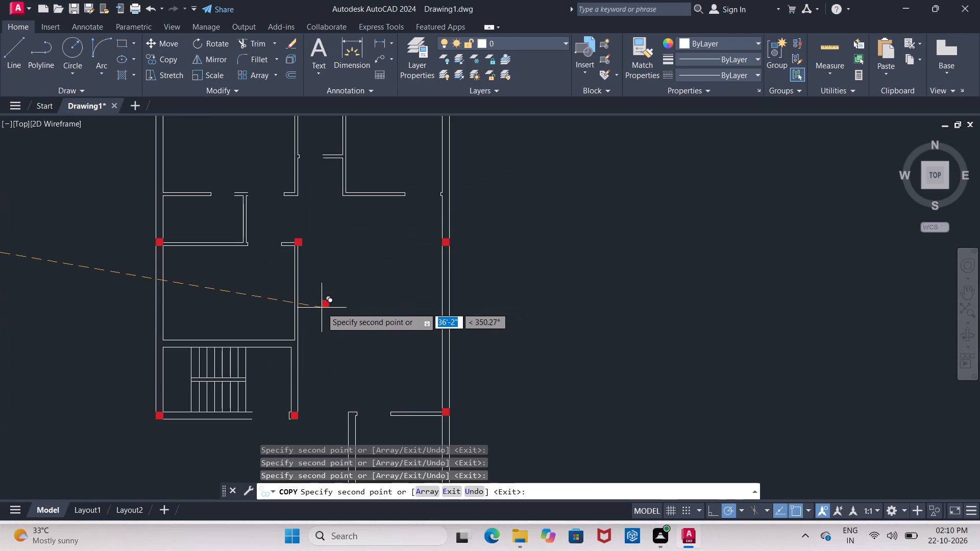
pyautogui.scroll(1, 322, 308)
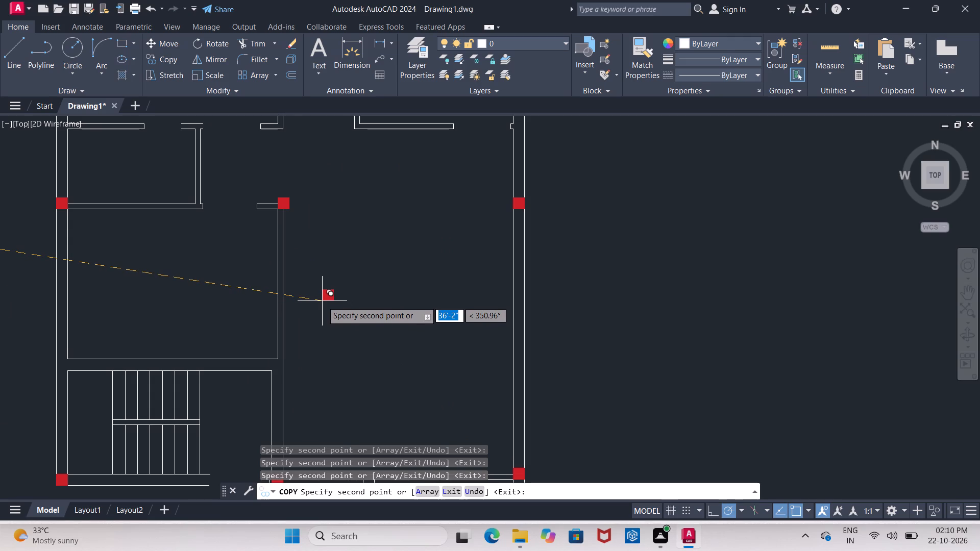
pyautogui.press('Escape')
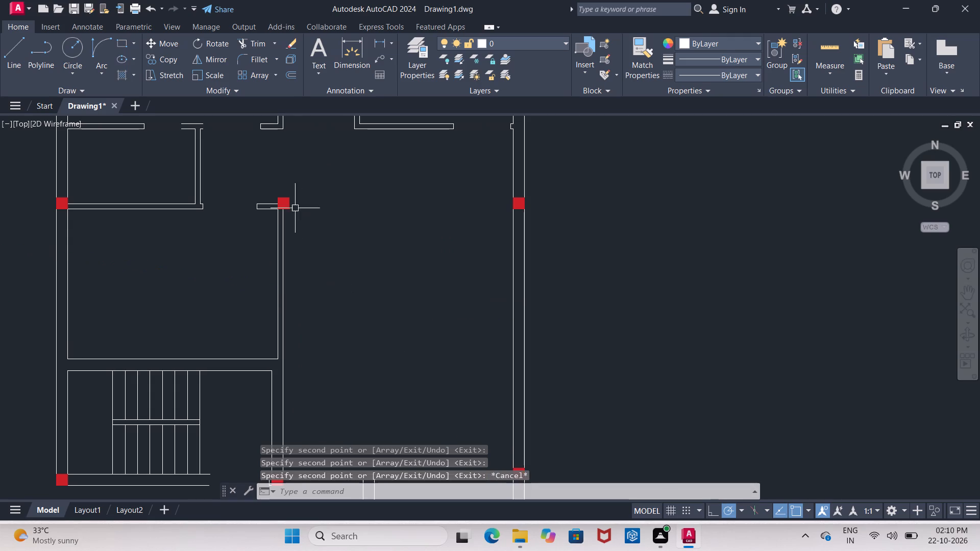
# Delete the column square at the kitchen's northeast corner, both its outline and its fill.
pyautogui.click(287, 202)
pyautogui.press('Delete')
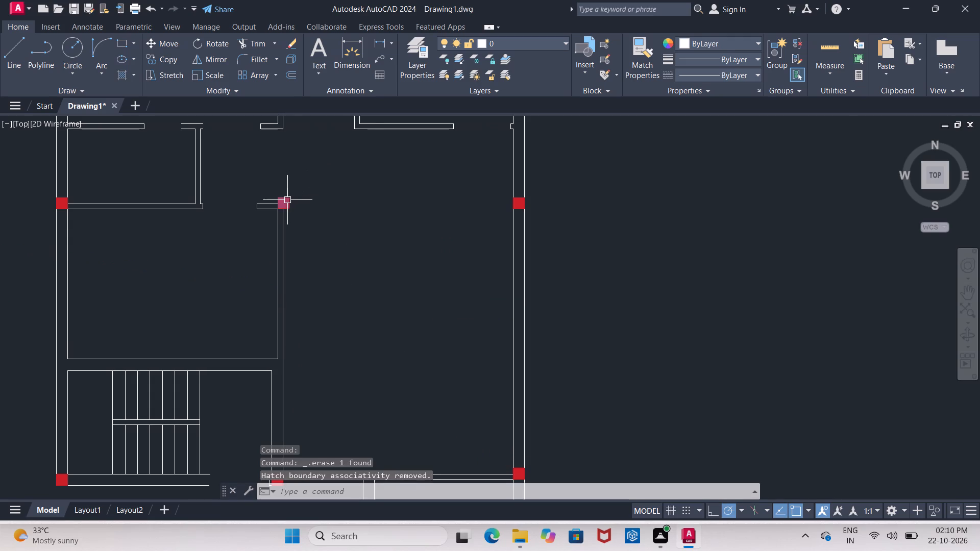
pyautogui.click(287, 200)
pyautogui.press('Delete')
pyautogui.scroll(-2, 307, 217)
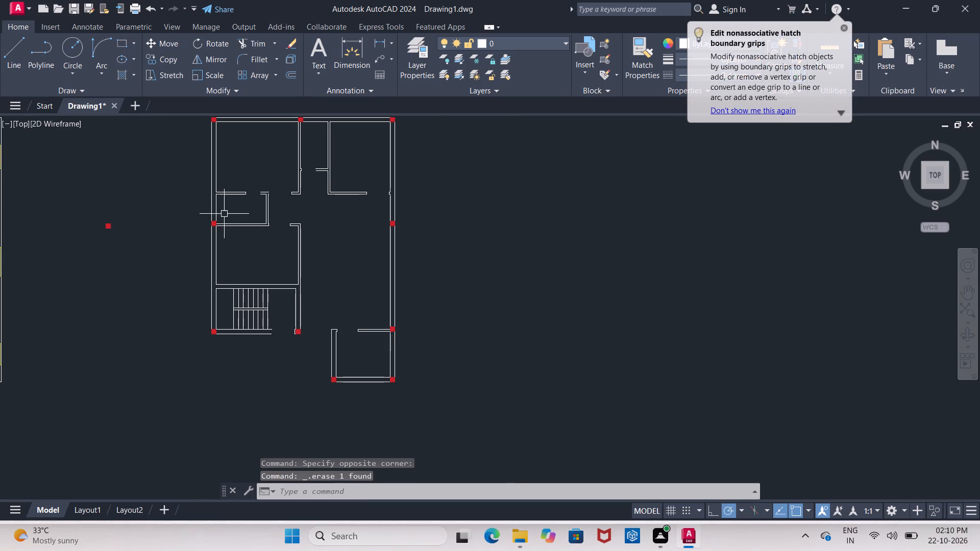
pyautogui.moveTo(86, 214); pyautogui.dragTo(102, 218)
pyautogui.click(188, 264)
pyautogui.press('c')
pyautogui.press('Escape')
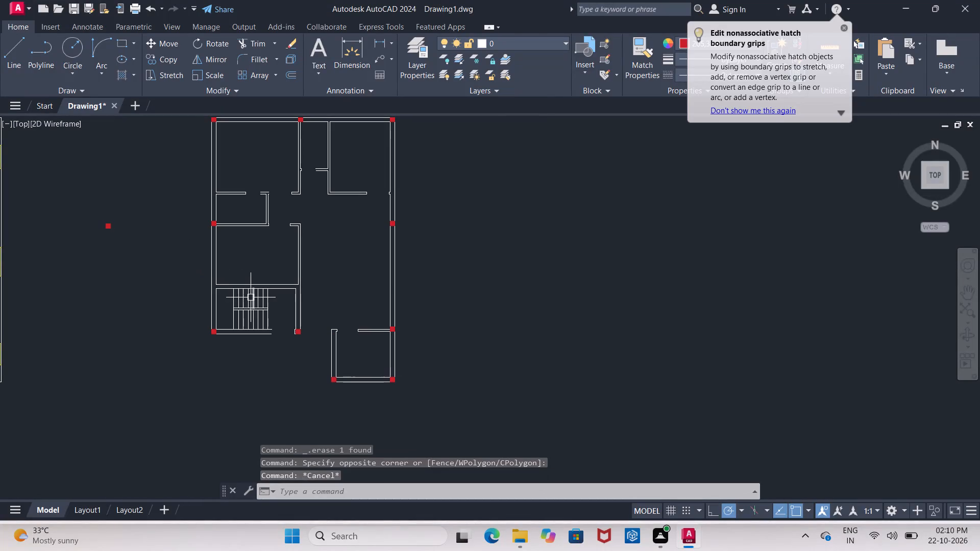
# Copy the spare column square by its lower-left corner onto the kitchen's northeast wall corner.
pyautogui.click(101, 210)
pyautogui.click(145, 257)
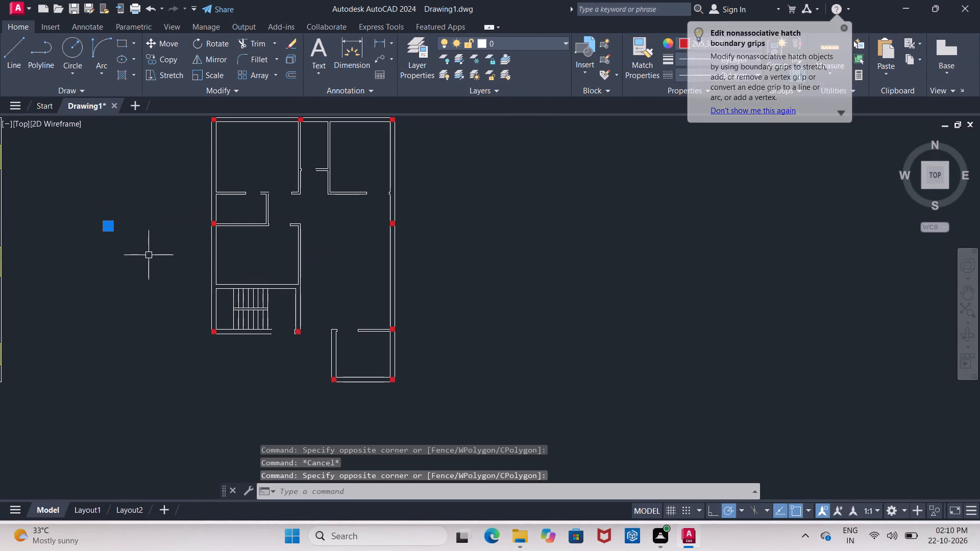
pyautogui.press('c')
pyautogui.click(183, 293)
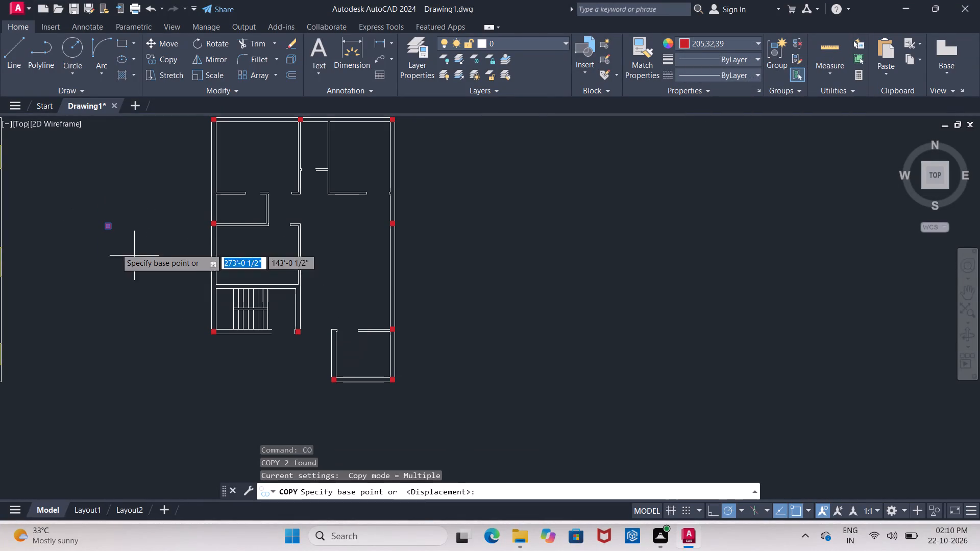
pyautogui.click(106, 232)
pyautogui.scroll(-3, 165, 261)
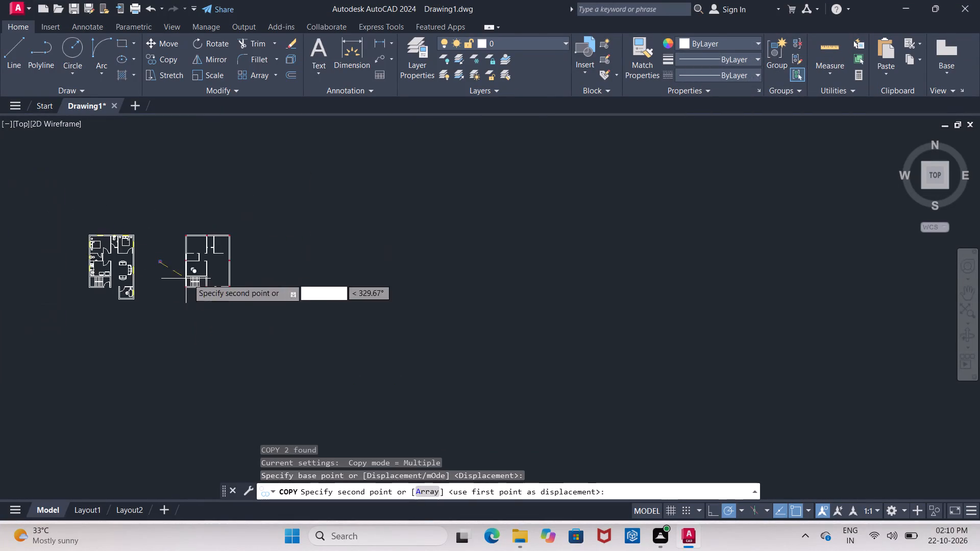
pyautogui.scroll(4, 202, 234)
pyautogui.scroll(-2, 212, 211)
pyautogui.scroll(2, 215, 239)
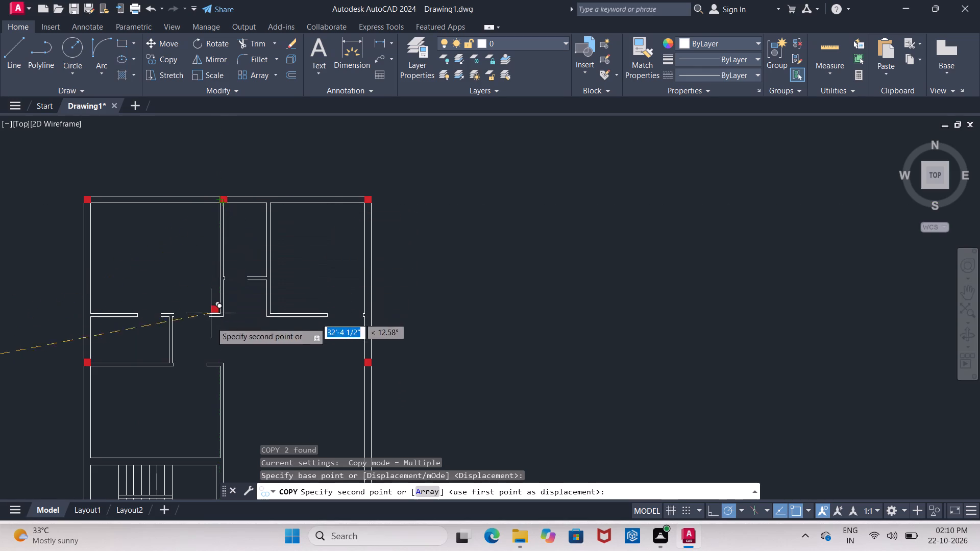
pyautogui.scroll(2, 208, 371)
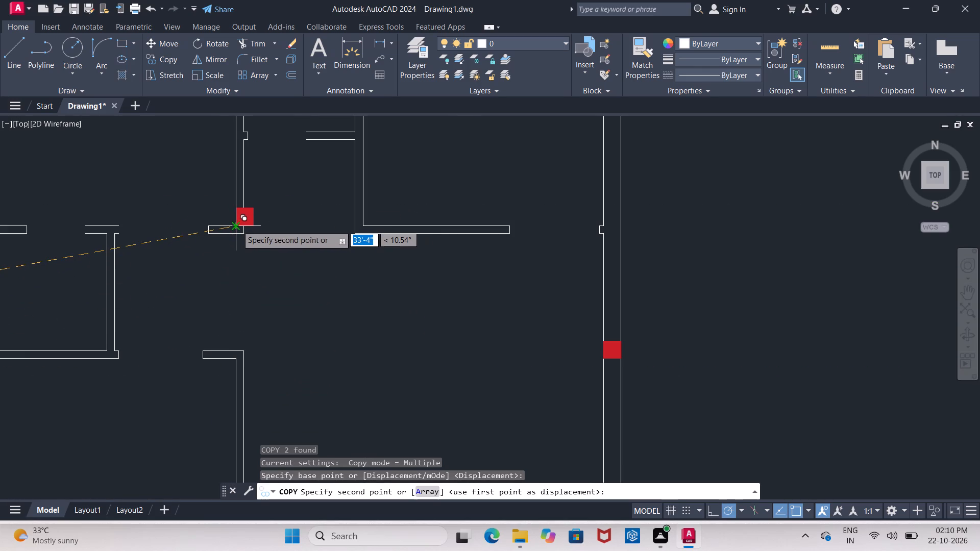
pyautogui.click(236, 356)
pyautogui.scroll(-3, 239, 246)
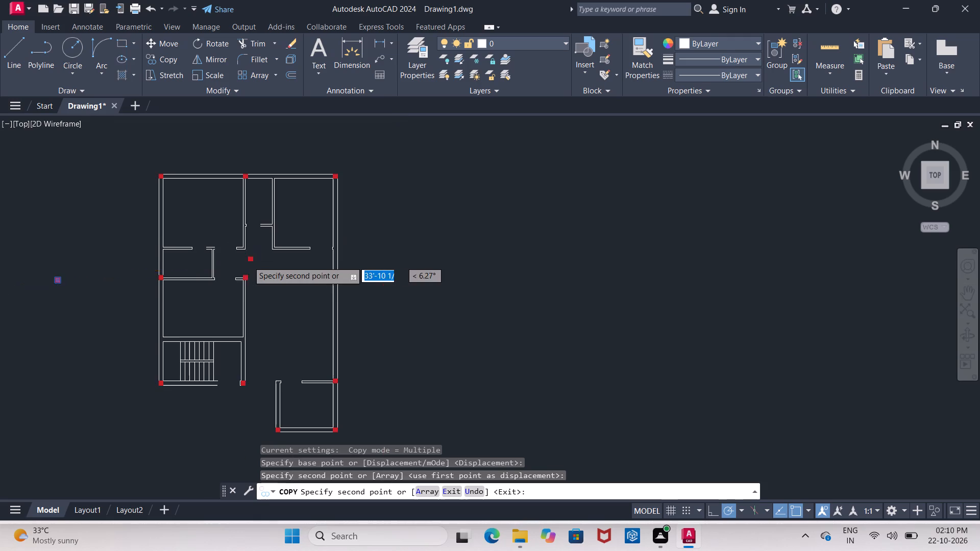
pyautogui.scroll(3, 237, 394)
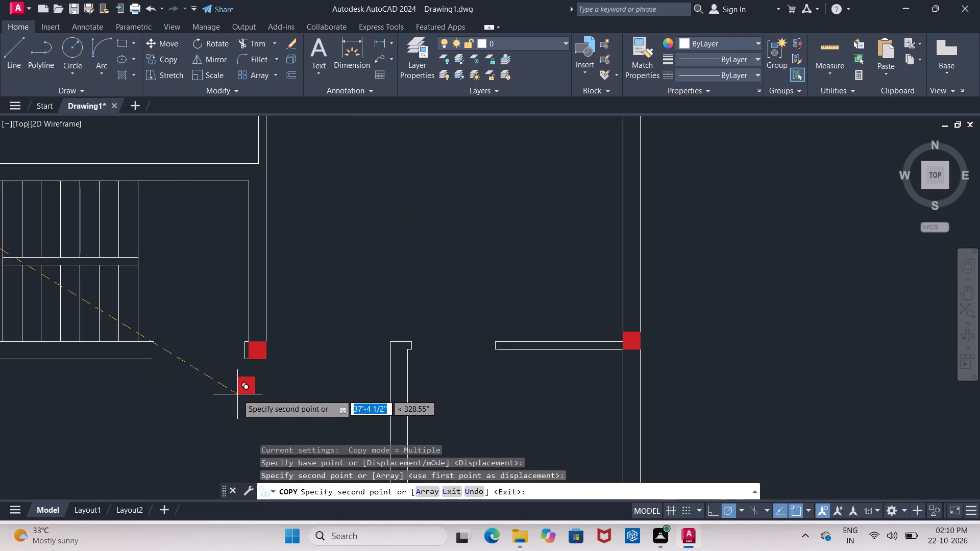
pyautogui.scroll(-2, 243, 395)
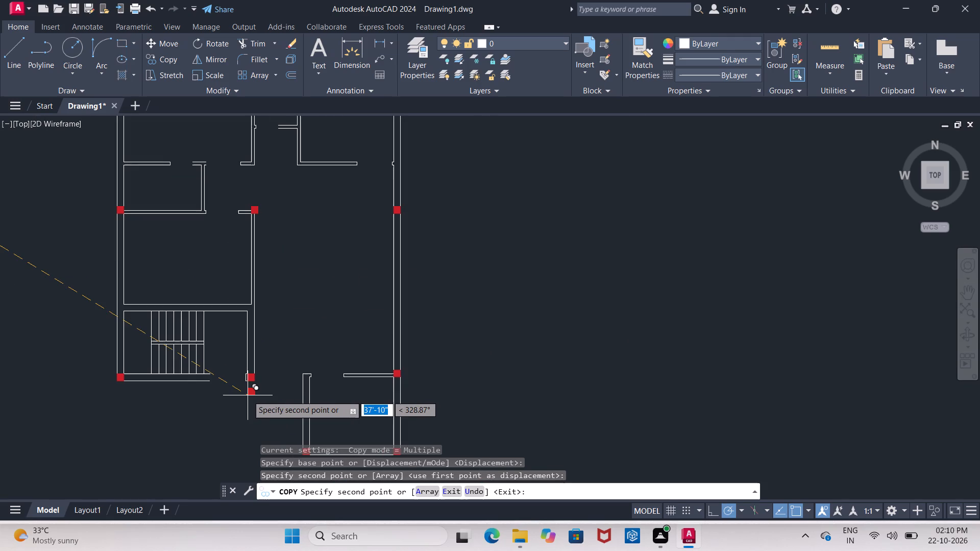
pyautogui.scroll(-1, 248, 395)
pyautogui.scroll(1, 248, 395)
pyautogui.press('Escape')
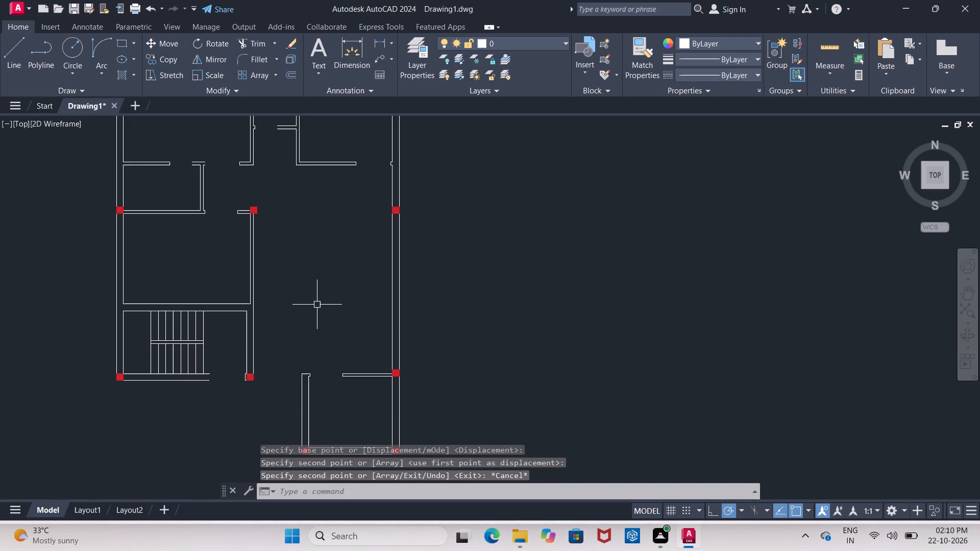
# Examine the column layout across the stripped-down plan, checking wall corners, junctions, the staircase and the southeast room.
pyautogui.scroll(-1, 310, 311)
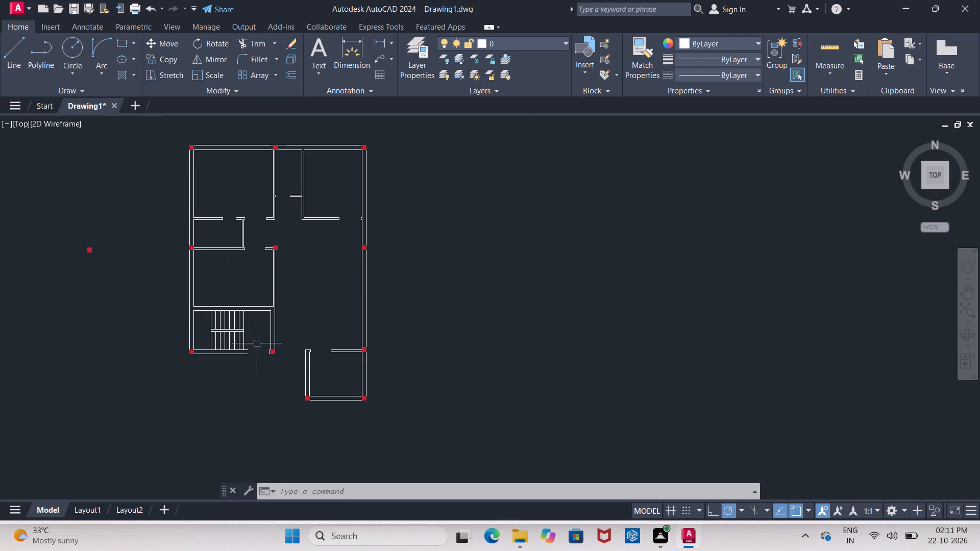
pyautogui.scroll(3, 258, 348)
pyautogui.scroll(-4, 296, 338)
pyautogui.scroll(2, 284, 358)
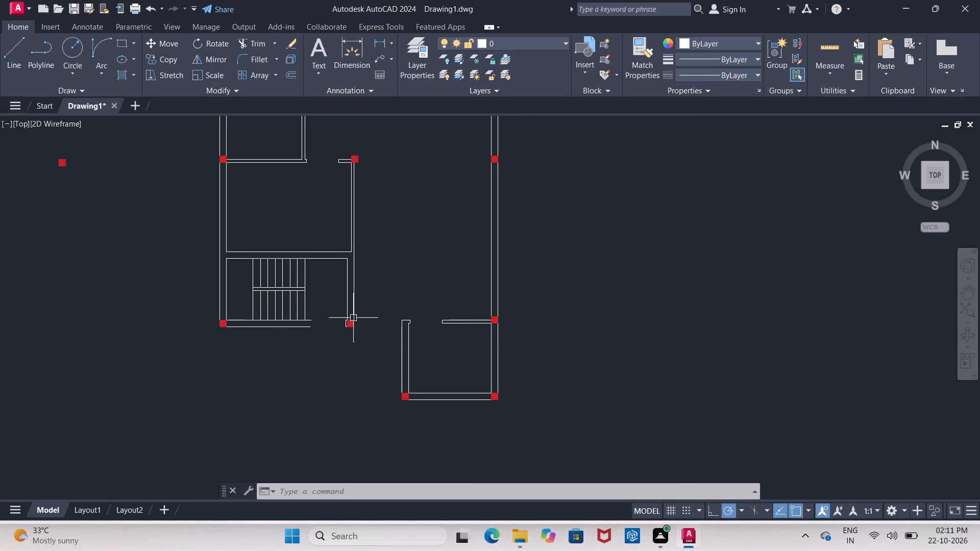
pyautogui.scroll(3, 369, 334)
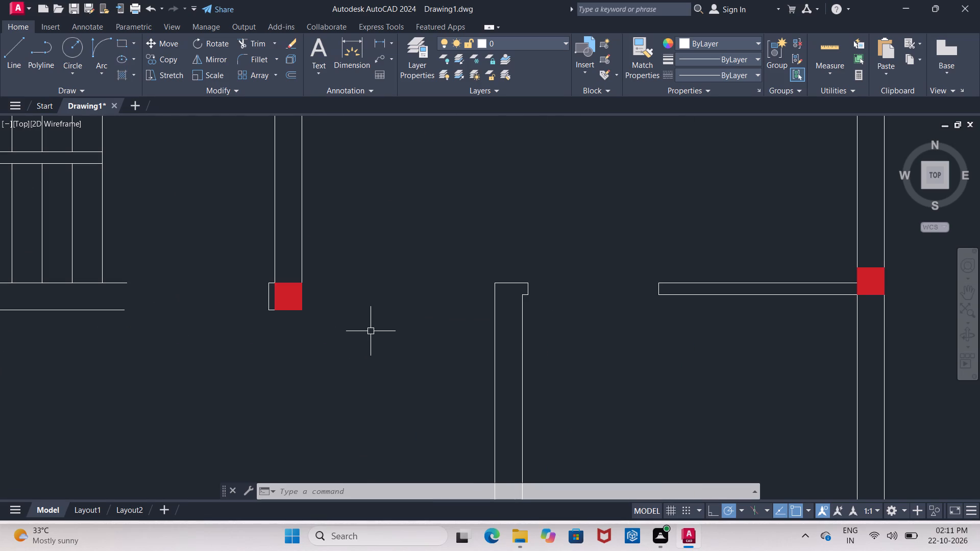
pyautogui.scroll(-4, 371, 336)
pyautogui.scroll(3, 359, 246)
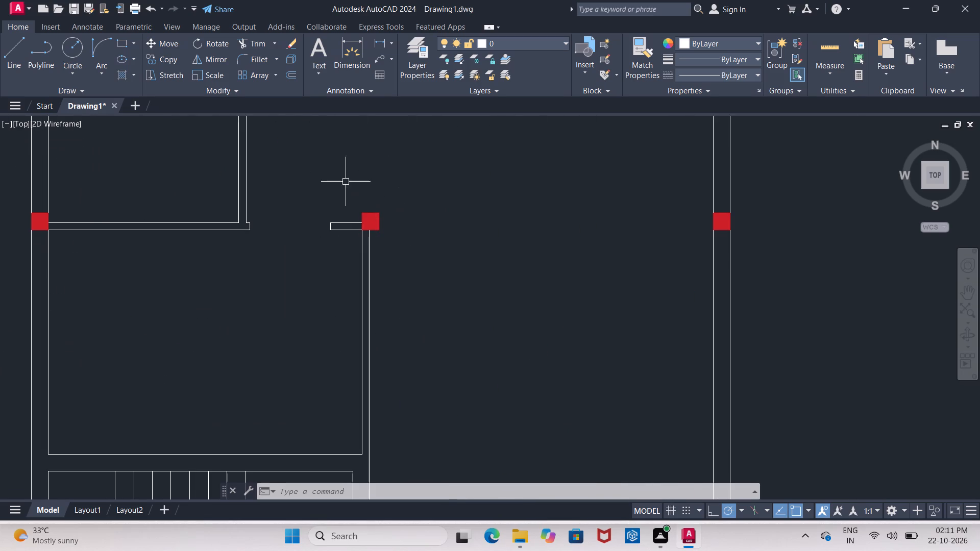
pyautogui.scroll(-2, 342, 177)
pyautogui.scroll(-2, 327, 226)
pyautogui.scroll(2, 376, 246)
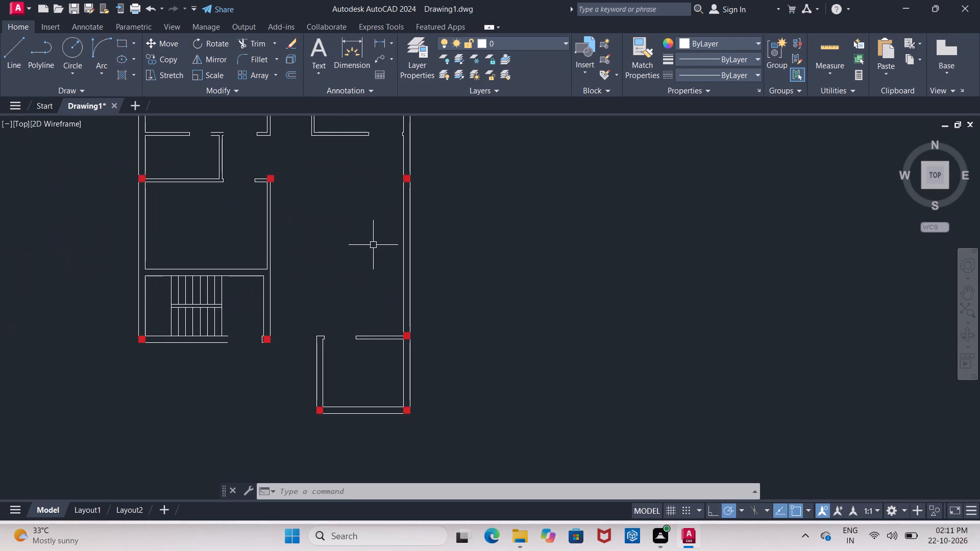
pyautogui.scroll(-2, 367, 269)
pyautogui.scroll(2, 311, 220)
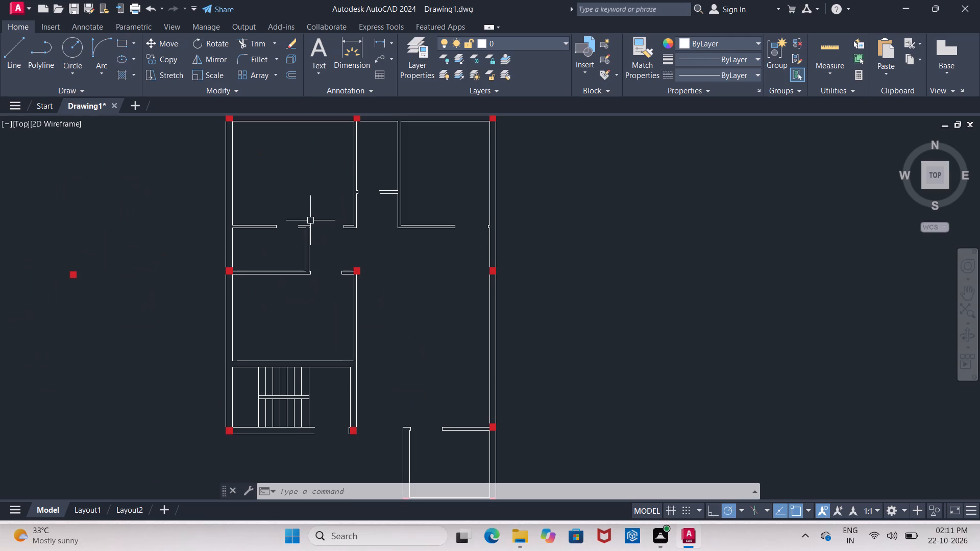
pyautogui.scroll(-1, 314, 234)
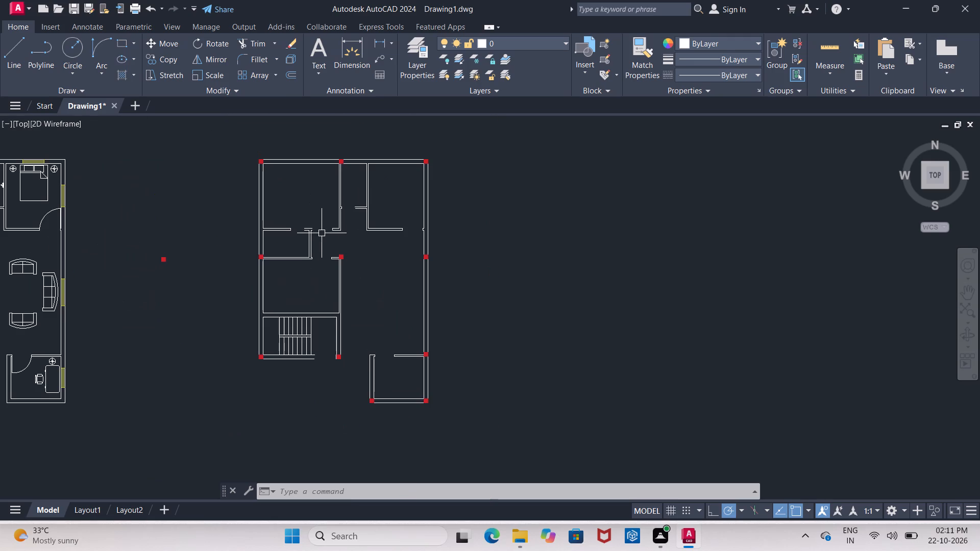
pyautogui.scroll(2, 320, 203)
pyautogui.scroll(-3, 320, 214)
pyautogui.scroll(2, 289, 190)
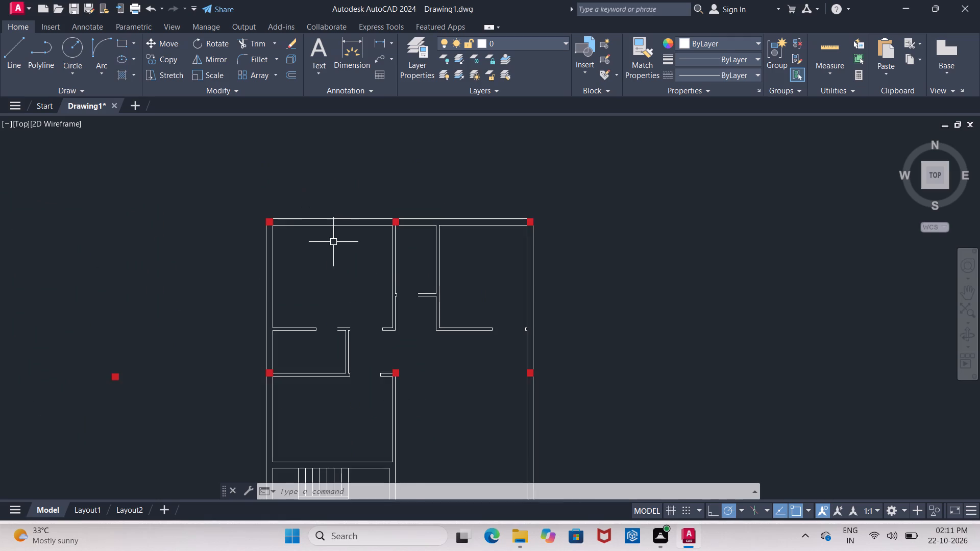
pyautogui.scroll(2, 352, 272)
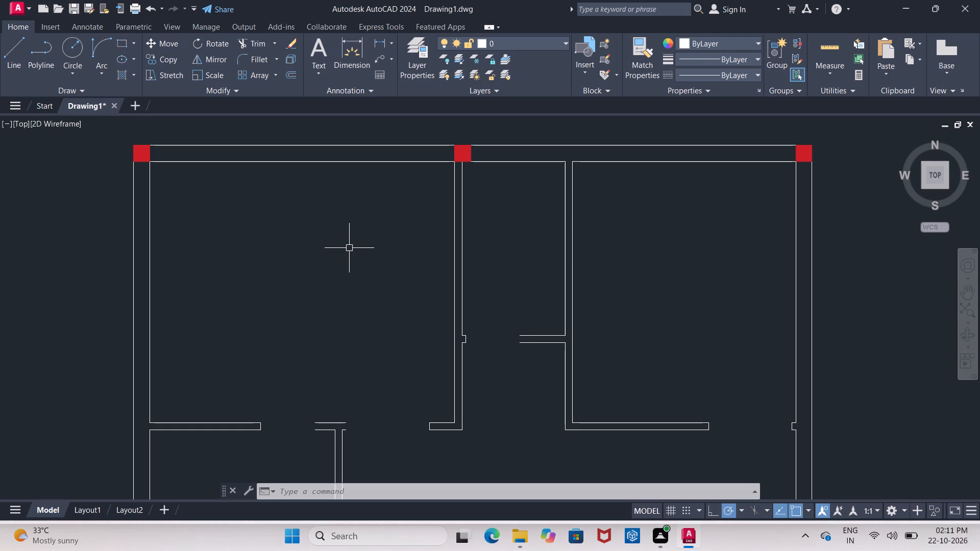
pyautogui.scroll(-4, 331, 192)
pyautogui.scroll(2, 341, 258)
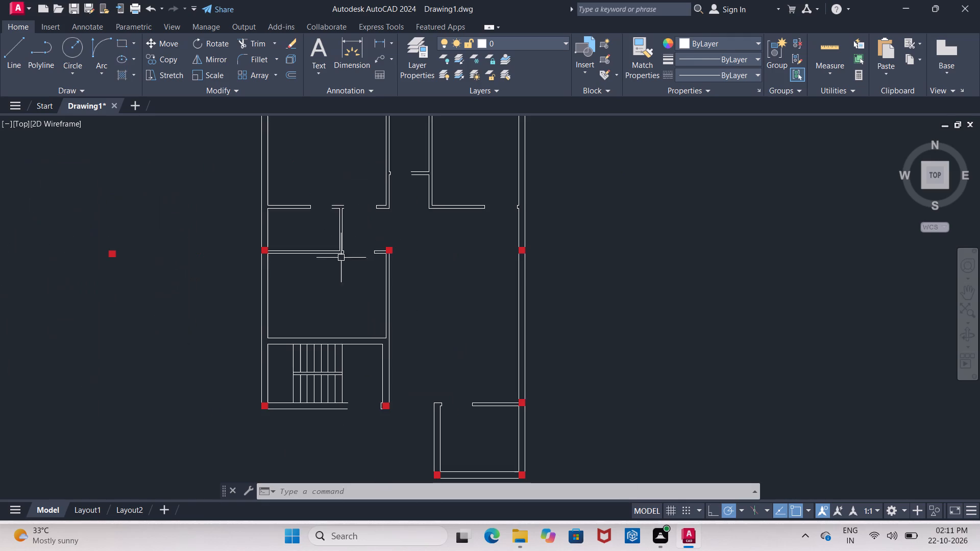
pyautogui.scroll(-1, 233, 319)
pyautogui.scroll(-1, 361, 304)
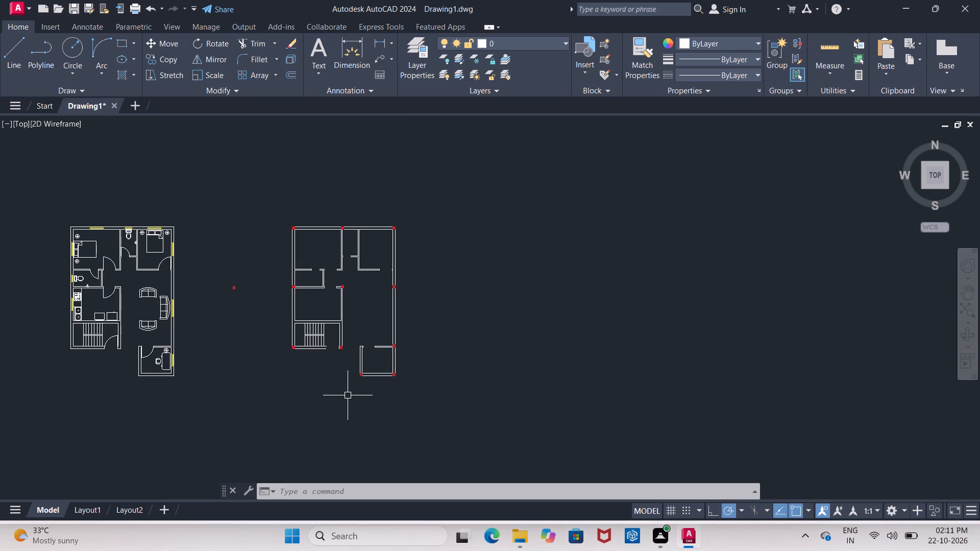
pyautogui.scroll(3, 327, 329)
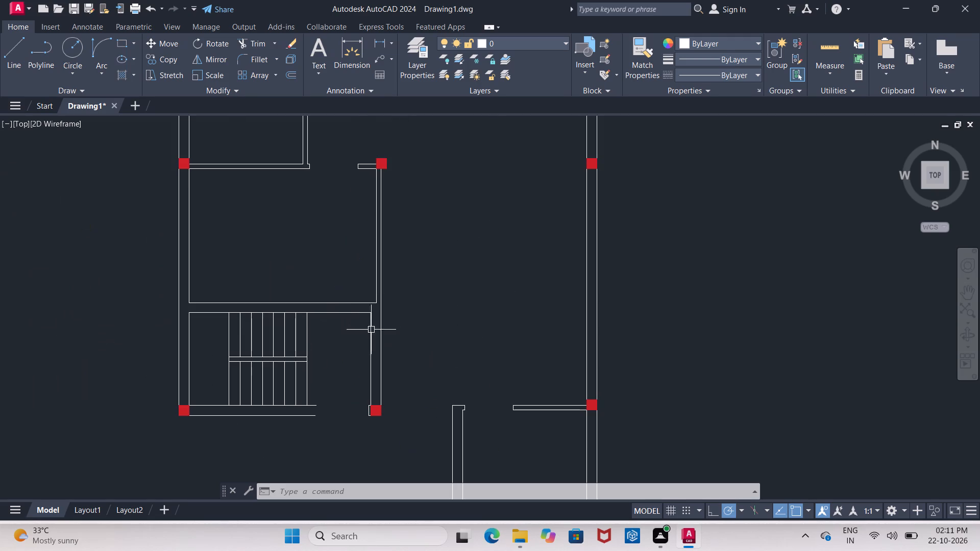
pyautogui.scroll(-1, 504, 320)
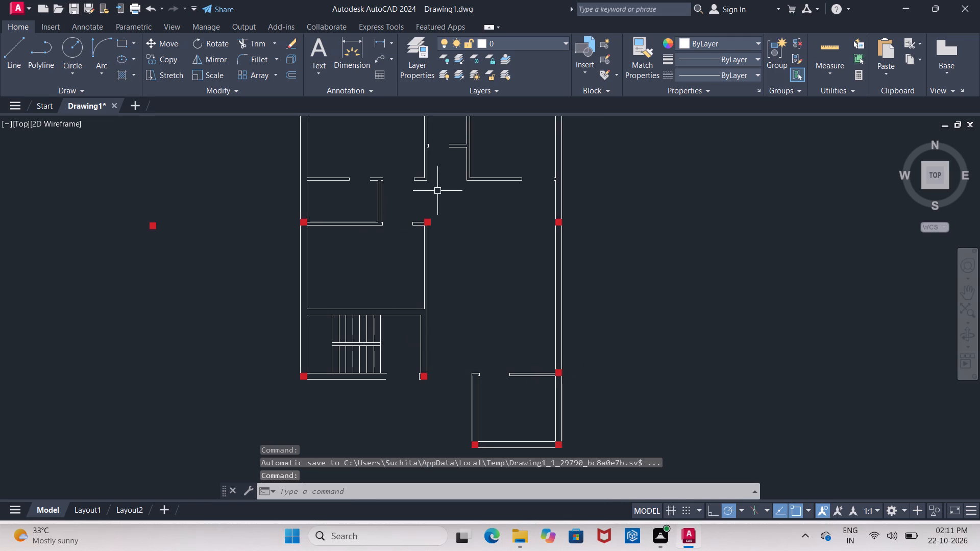
pyautogui.scroll(-1, 479, 360)
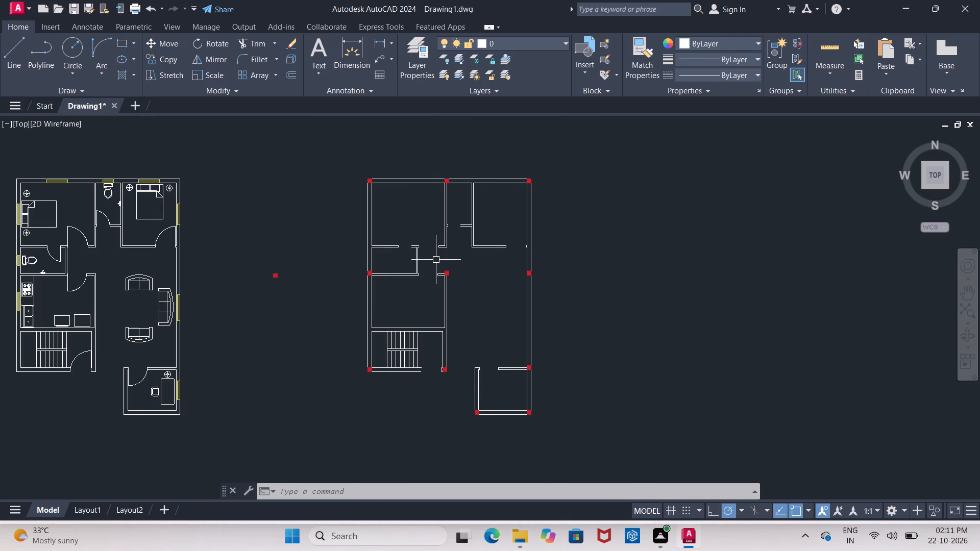
pyautogui.scroll(4, 443, 180)
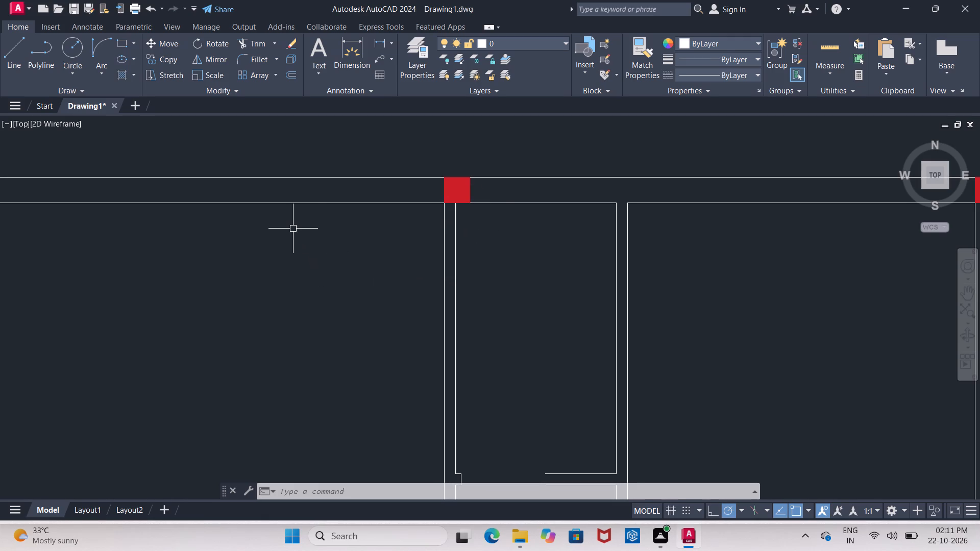
pyautogui.press('Escape')
pyautogui.scroll(-4, 295, 219)
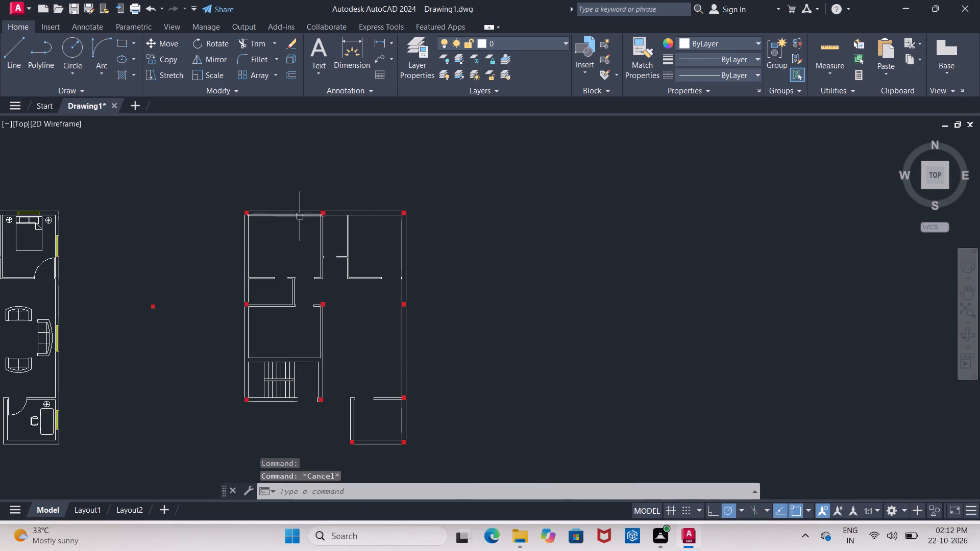
pyautogui.scroll(3, 285, 236)
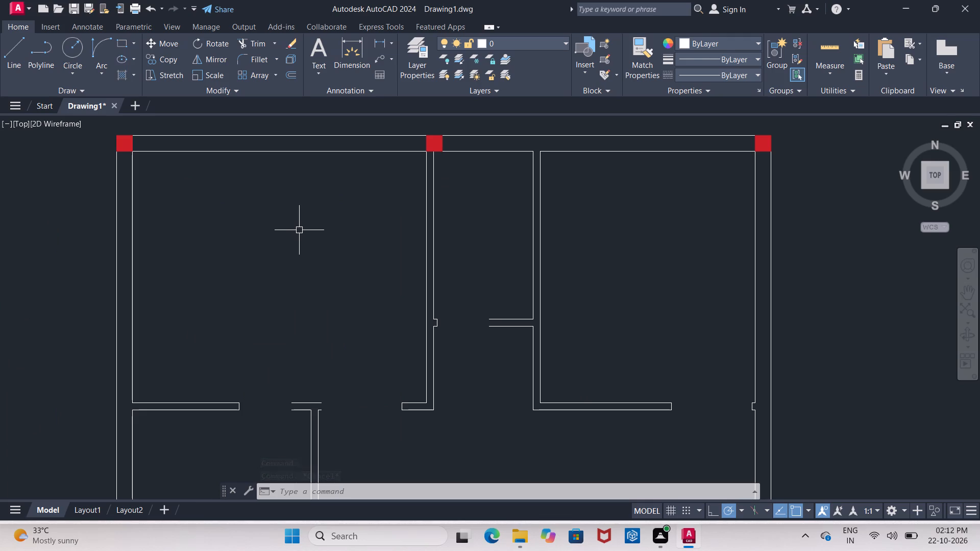
# Copy the whole stripped-down plan with its columns and staircase to the empty area east of it.
pyautogui.scroll(-3, 293, 208)
pyautogui.click(238, 183)
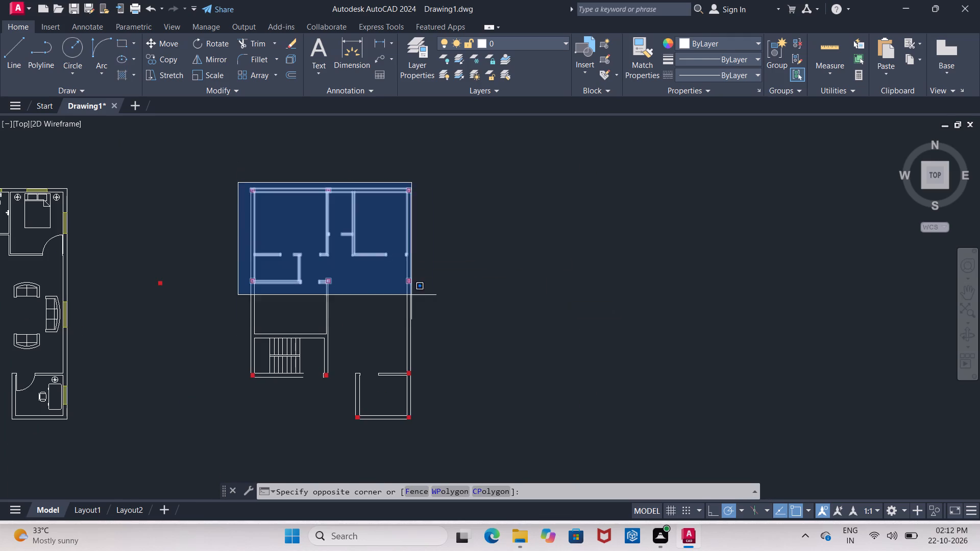
pyautogui.click(459, 439)
pyautogui.press('c')
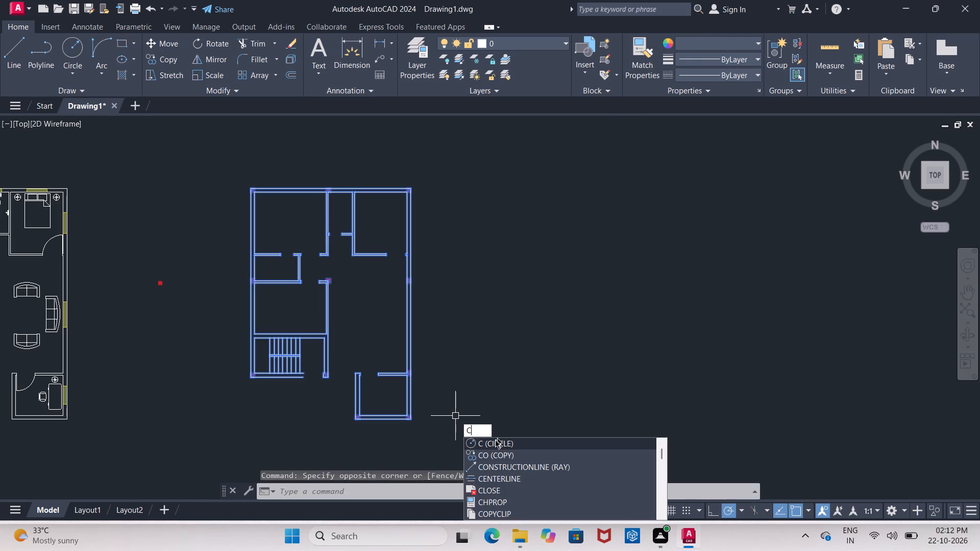
pyautogui.click(491, 454)
pyautogui.click(414, 421)
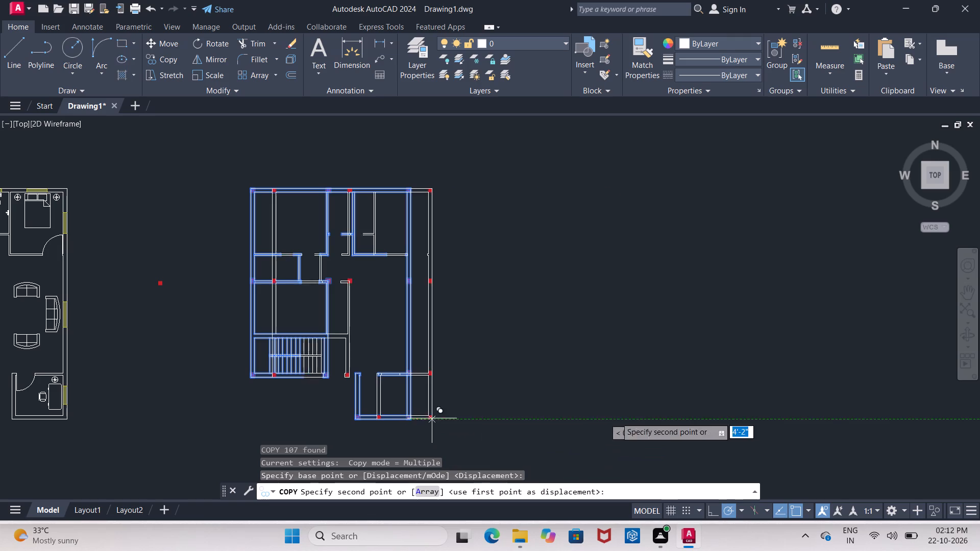
pyautogui.click(760, 414)
pyautogui.press('Escape')
# Examine the column positions and wall lines on the stripped-down plan and its new eastern copy.
pyautogui.scroll(-2, 315, 295)
pyautogui.scroll(4, 419, 321)
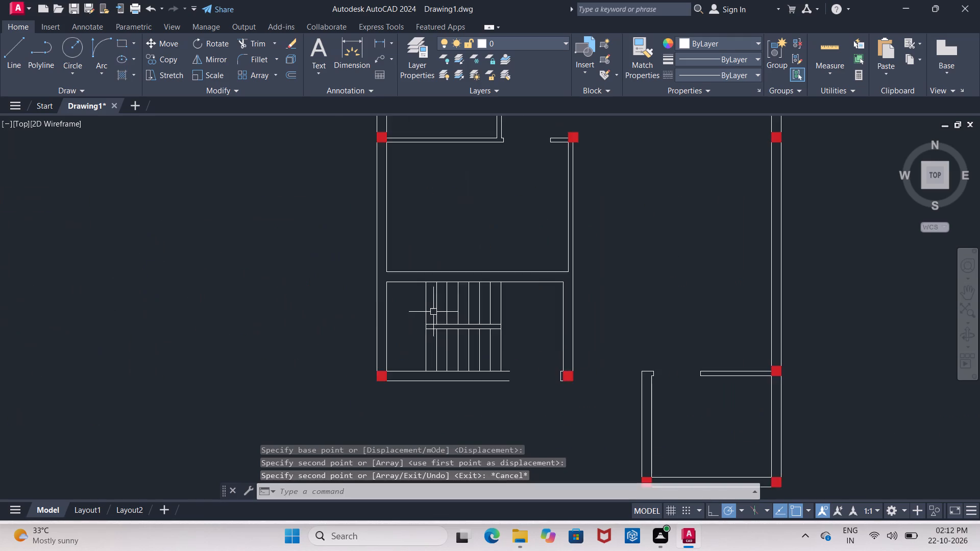
pyautogui.scroll(-3, 246, 334)
pyautogui.scroll(3, 289, 316)
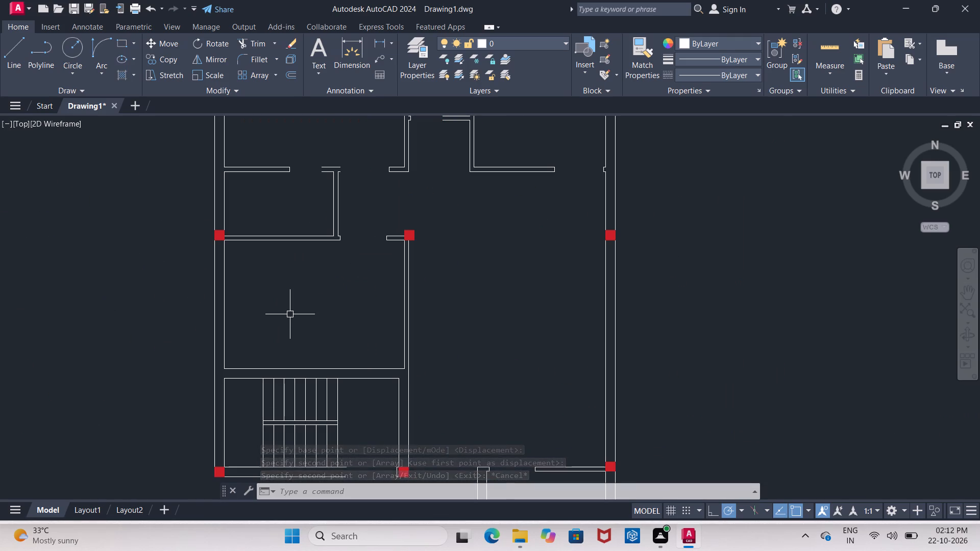
pyautogui.scroll(-2, 292, 319)
pyautogui.scroll(1, 275, 288)
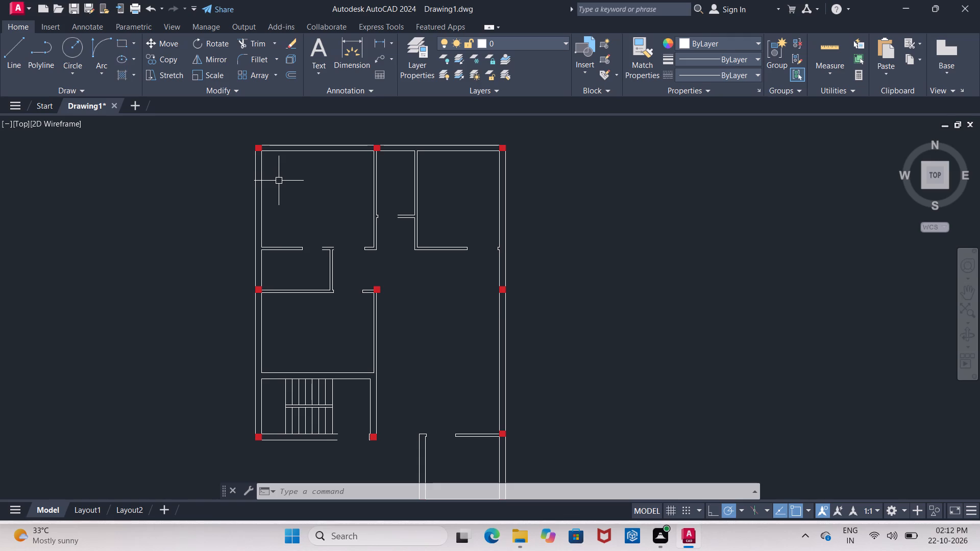
pyautogui.scroll(-3, 287, 186)
pyautogui.scroll(2, 221, 207)
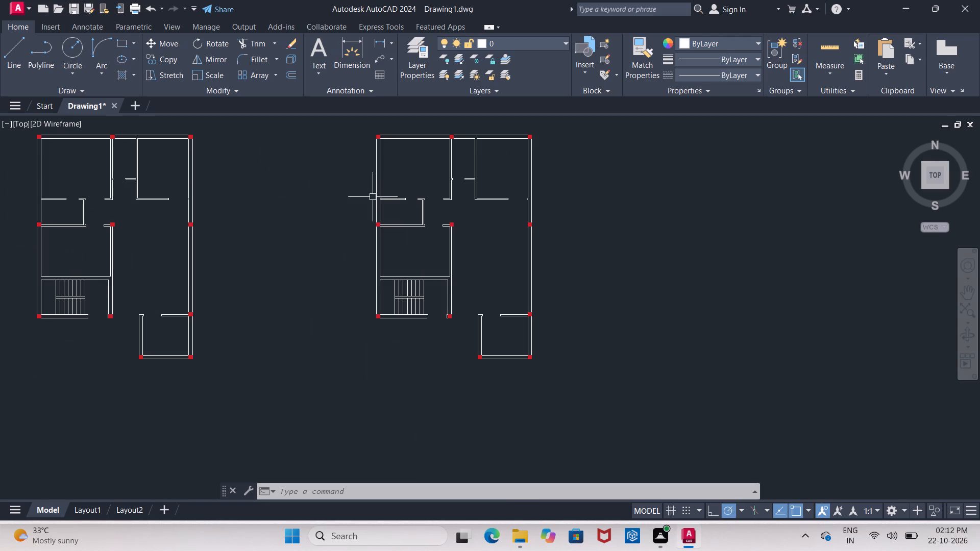
pyautogui.scroll(1, 513, 154)
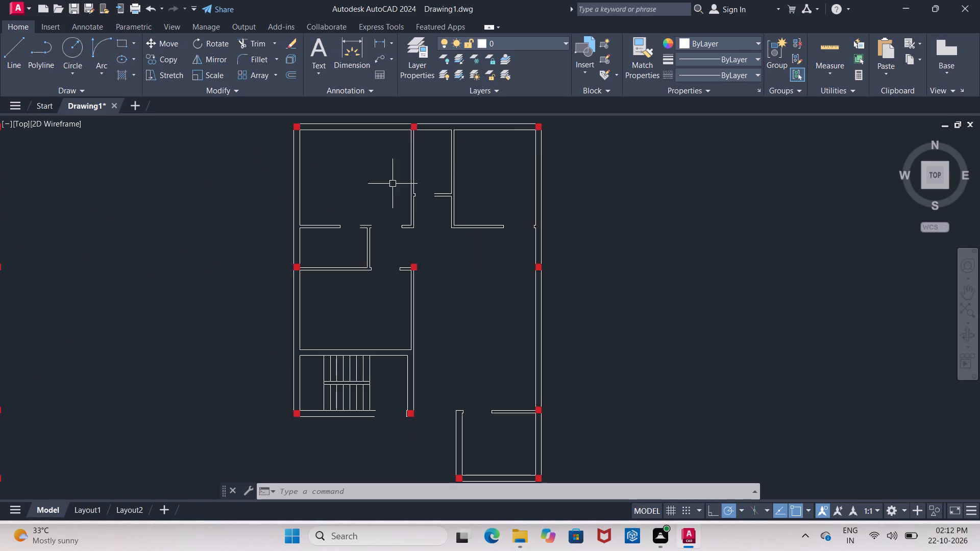
pyautogui.scroll(-2, 373, 199)
pyautogui.scroll(2, 373, 171)
pyautogui.scroll(2, 426, 226)
pyautogui.scroll(-2, 346, 186)
pyautogui.scroll(1, 303, 222)
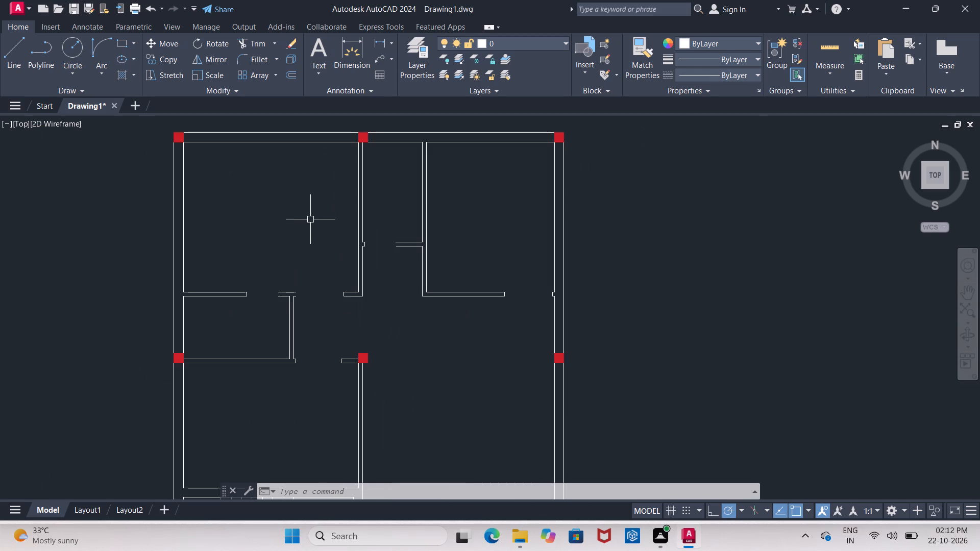
# Examine the columns, partition walls and staircase on the eastern copy of the stripped-down plan.
pyautogui.scroll(-1, 306, 217)
pyautogui.scroll(2, 277, 228)
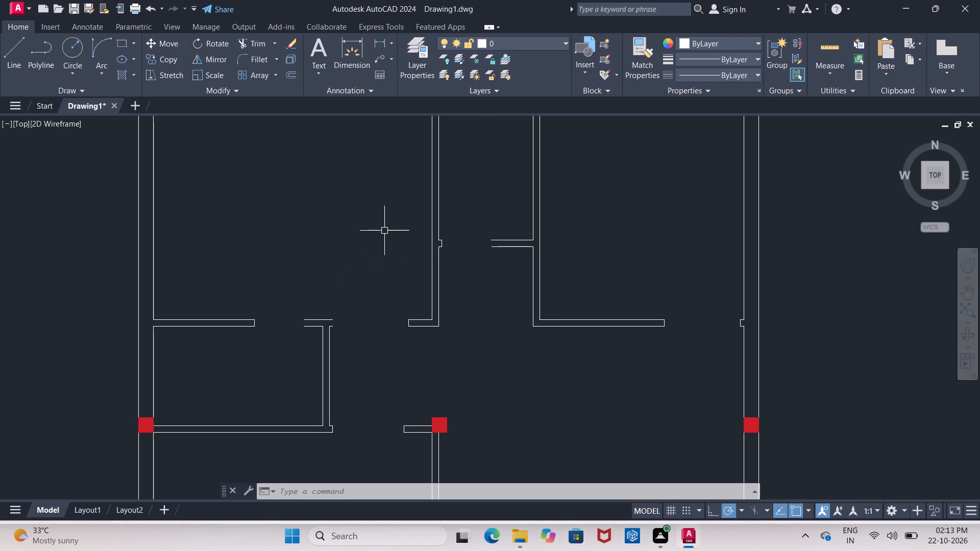
pyautogui.scroll(-4, 379, 235)
pyautogui.scroll(2, 378, 288)
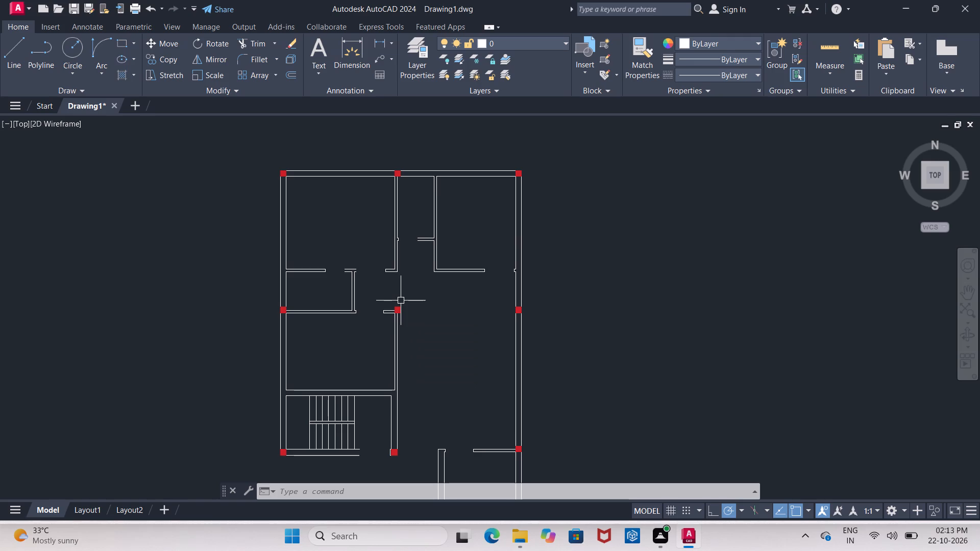
pyautogui.scroll(-3, 401, 300)
pyautogui.scroll(3, 401, 300)
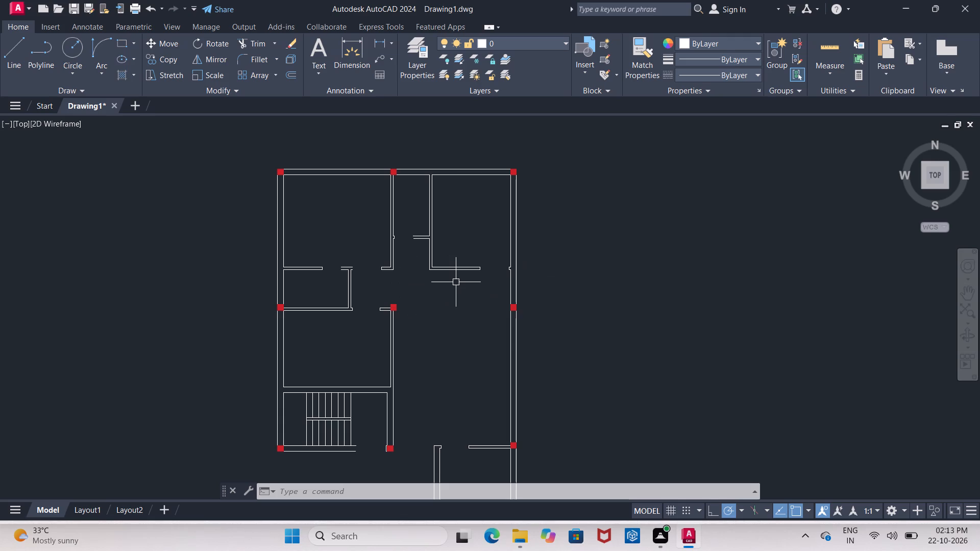
pyautogui.scroll(-1, 480, 242)
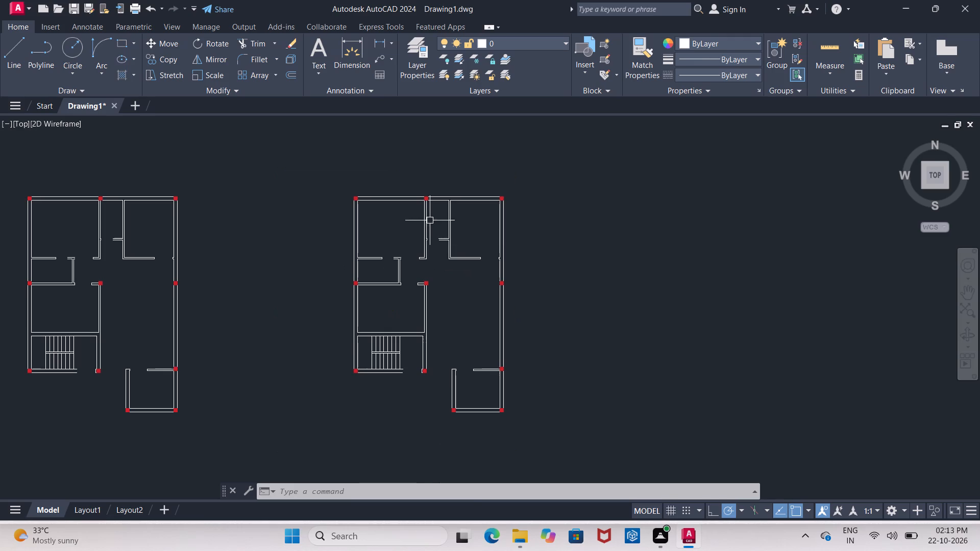
pyautogui.scroll(4, 424, 213)
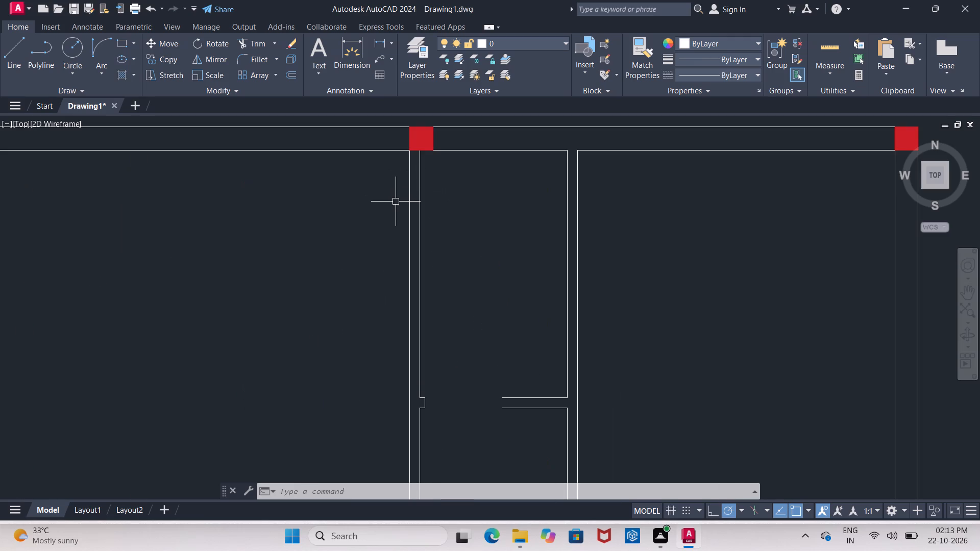
pyautogui.scroll(-3, 375, 187)
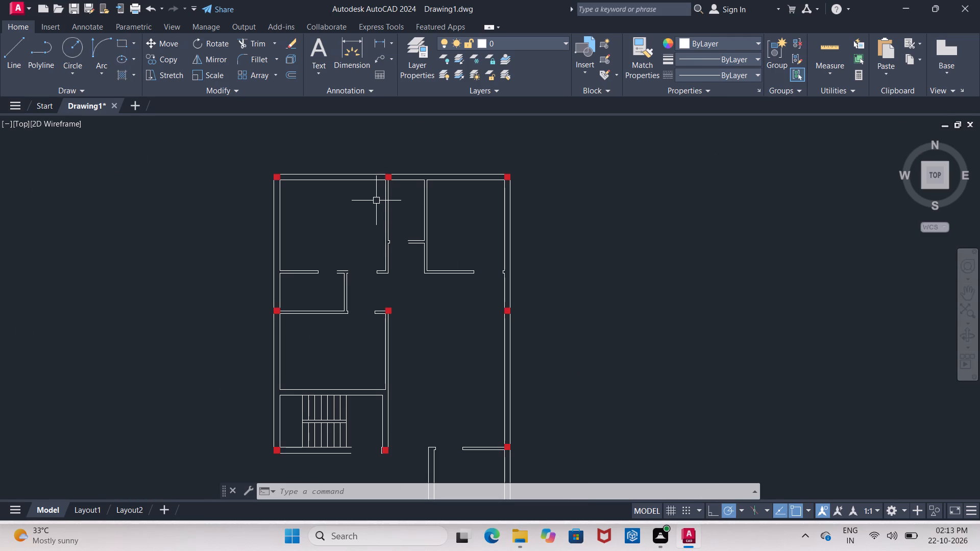
# Erase the interior partition walls and door stubs between the northern rooms of the eastern plan copy, keeping the columns.
pyautogui.moveTo(476, 302); pyautogui.dragTo(477, 289)
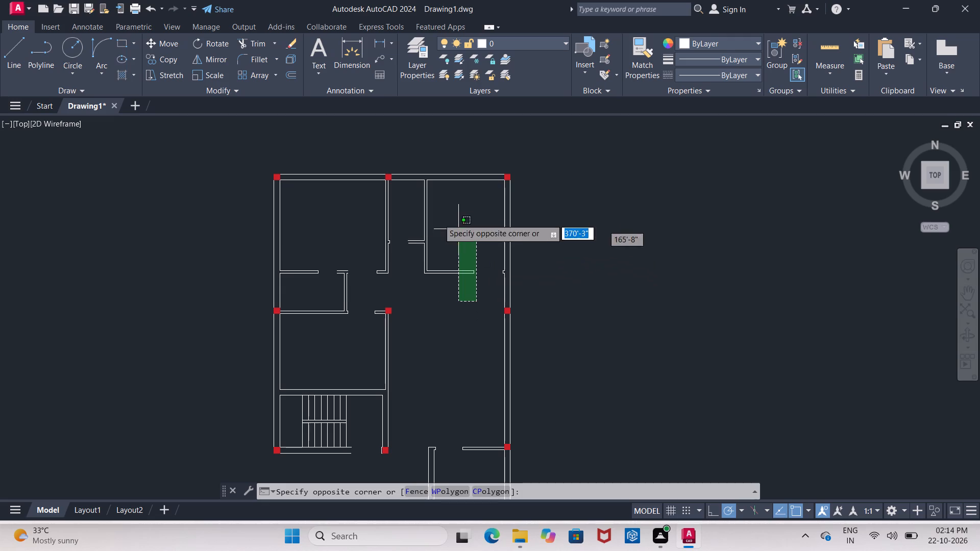
pyautogui.click(297, 247)
pyautogui.press('Delete')
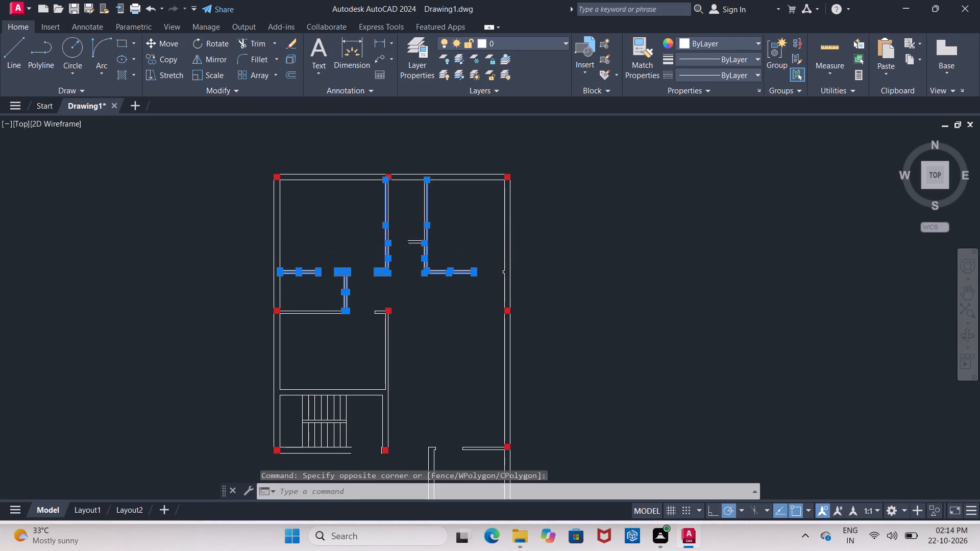
pyautogui.click(449, 228)
pyautogui.click(351, 223)
pyautogui.press('Delete')
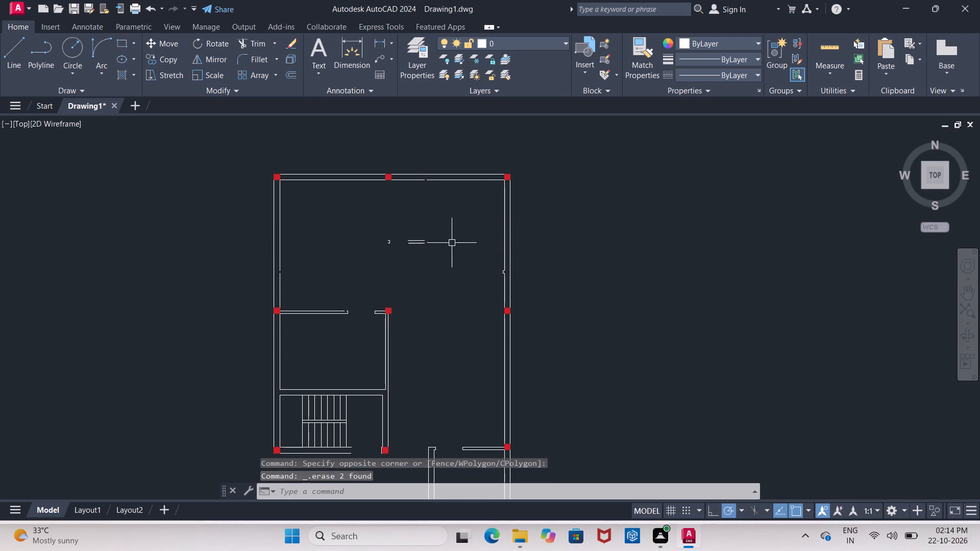
pyautogui.click(461, 243)
pyautogui.click(354, 243)
pyautogui.press('Delete')
pyautogui.click(425, 240)
pyautogui.press('Delete')
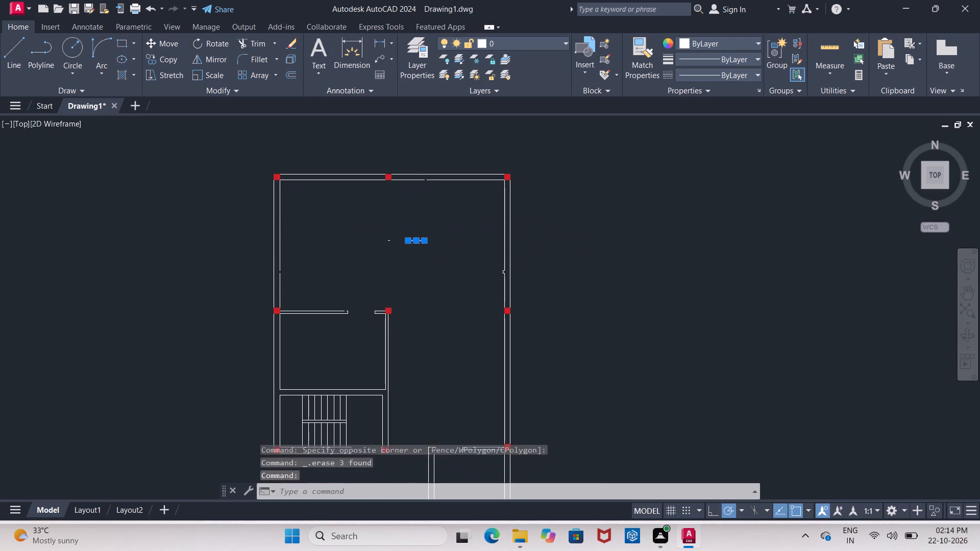
pyautogui.moveTo(377, 239); pyautogui.dragTo(385, 239)
pyautogui.click(418, 256)
pyautogui.press('Delete')
# Erase the short wall stub at the central column and the wall lines running south from it toward the staircase.
pyautogui.click(375, 313)
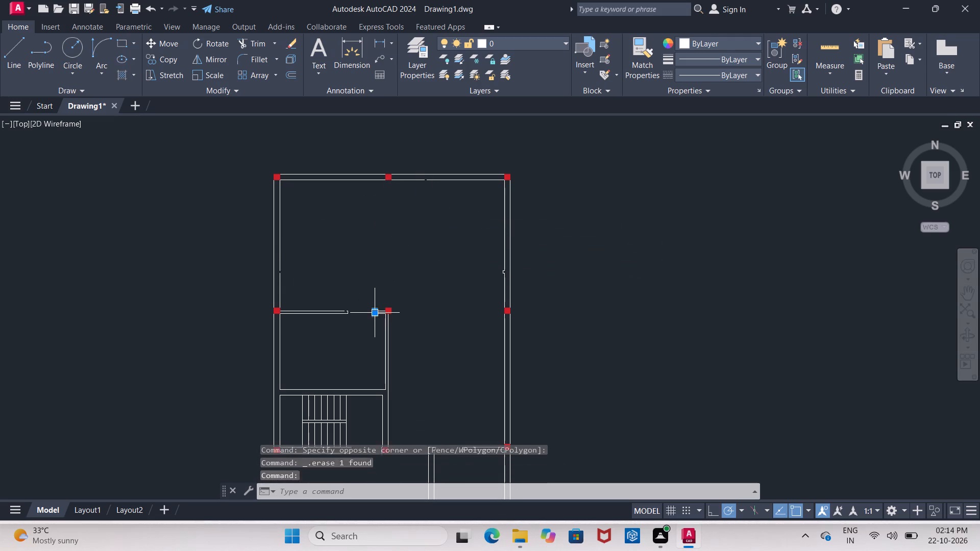
pyautogui.press('Delete')
pyautogui.press('Delete')
pyautogui.click(378, 311)
pyautogui.press('Delete')
pyautogui.press('Delete')
pyautogui.click(385, 321)
pyautogui.press('Delete')
pyautogui.press('Delete')
pyautogui.press('Delete')
pyautogui.click(388, 322)
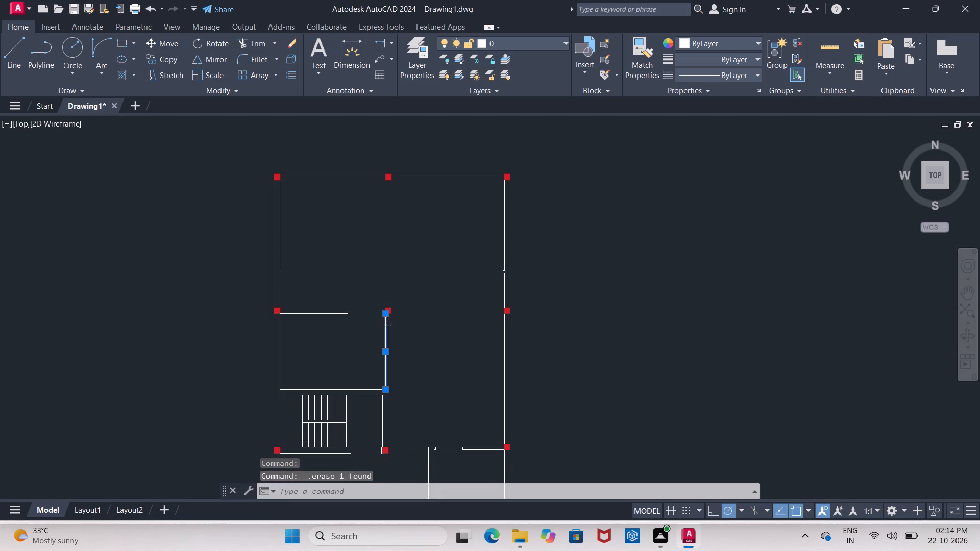
pyautogui.press('Delete')
pyautogui.press('Delete')
pyautogui.click(378, 312)
pyautogui.press('Delete')
# Erase the remaining partition wall east of the west wall's middle column, including its small end piece.
pyautogui.click(337, 312)
pyautogui.press('Delete')
pyautogui.press('Delete')
pyautogui.click(343, 312)
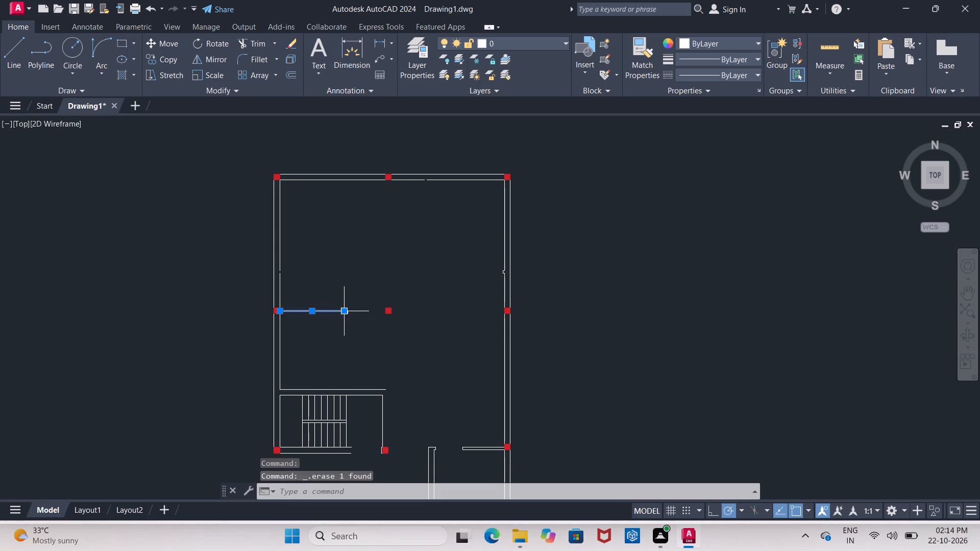
pyautogui.press('Delete')
pyautogui.click(351, 313)
pyautogui.press('Delete')
pyautogui.click(335, 305)
pyautogui.press('Delete')
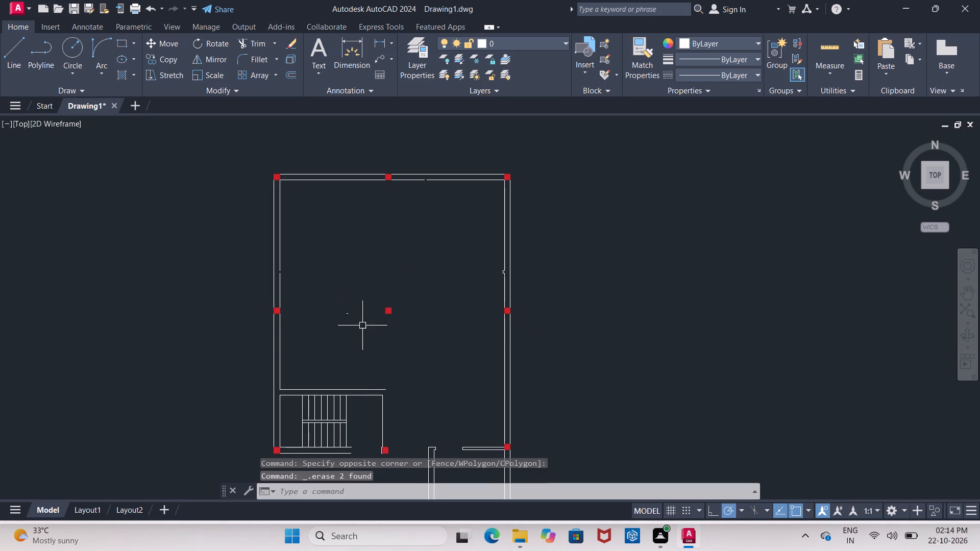
pyautogui.click(350, 313)
pyautogui.press('Delete')
# Extend the inner lines of the west and north outer walls across the gaps left by the erased partitions.
pyautogui.write('ex')
pyautogui.press('Return')
pyautogui.press('Return')
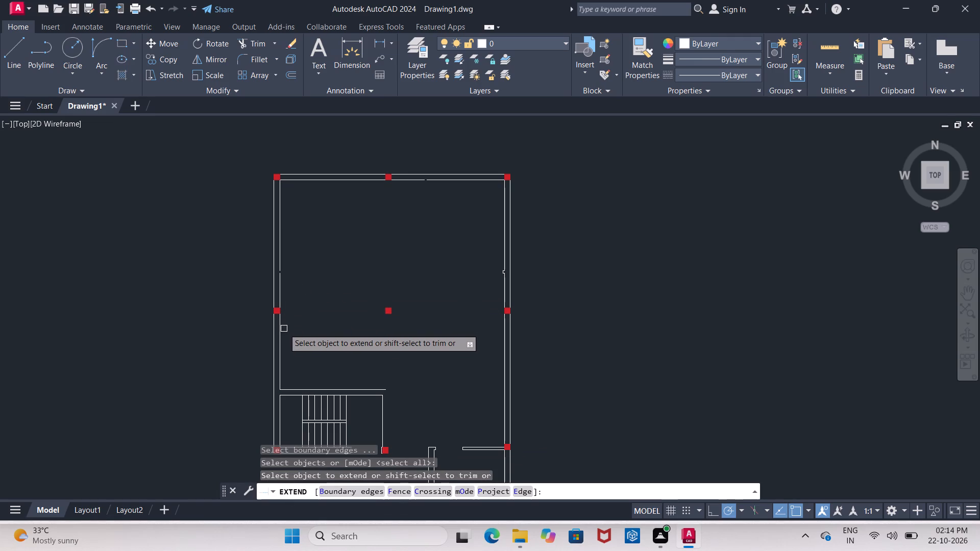
pyautogui.click(281, 331)
pyautogui.click(282, 289)
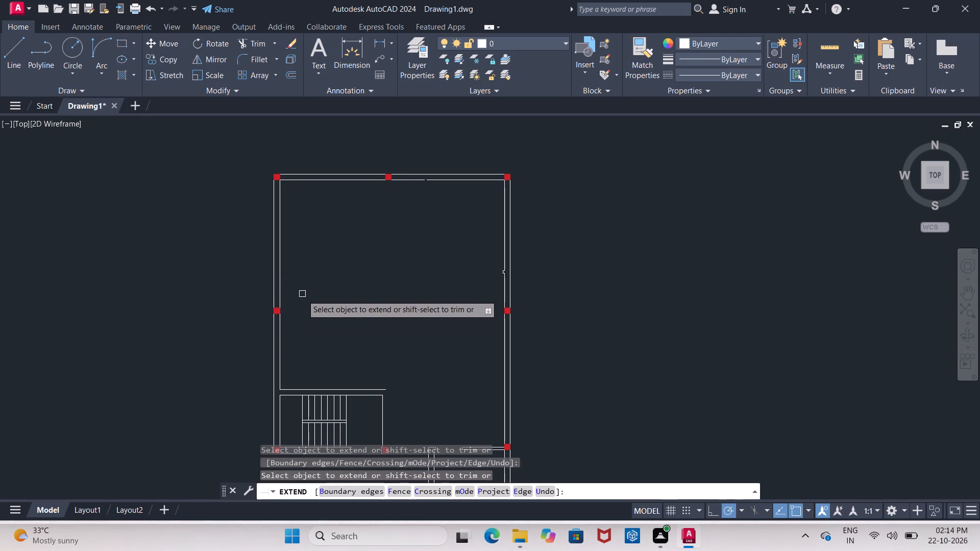
pyautogui.click(280, 324)
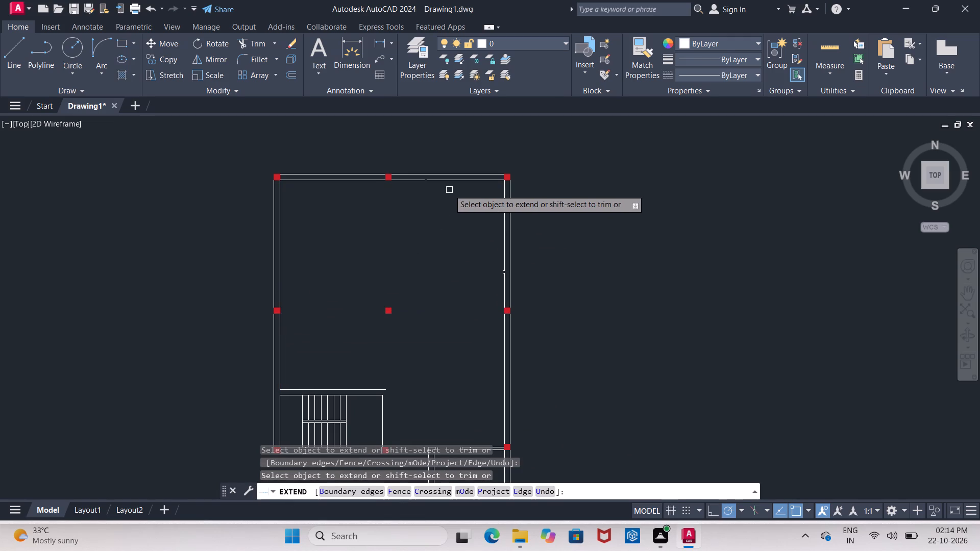
pyautogui.click(440, 182)
pyautogui.click(407, 182)
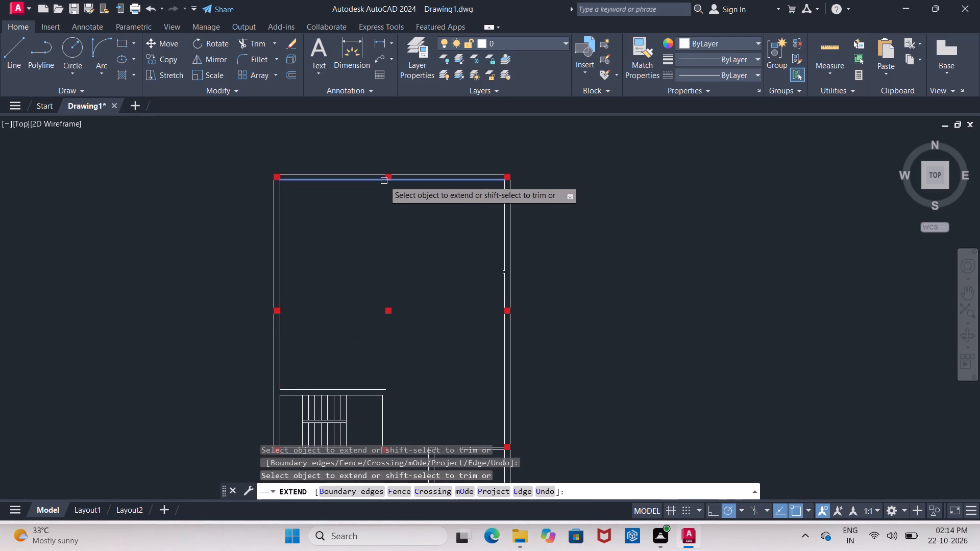
pyautogui.click(372, 181)
pyautogui.click(407, 180)
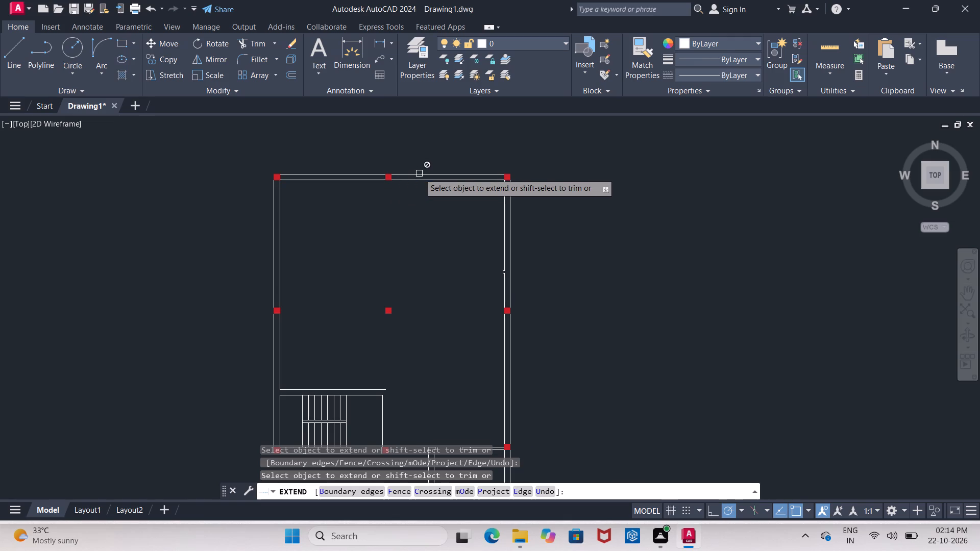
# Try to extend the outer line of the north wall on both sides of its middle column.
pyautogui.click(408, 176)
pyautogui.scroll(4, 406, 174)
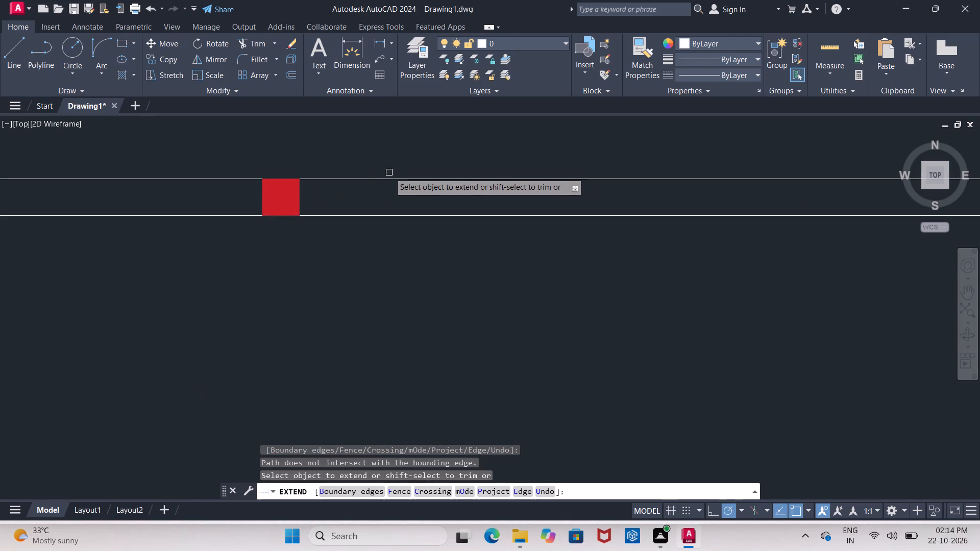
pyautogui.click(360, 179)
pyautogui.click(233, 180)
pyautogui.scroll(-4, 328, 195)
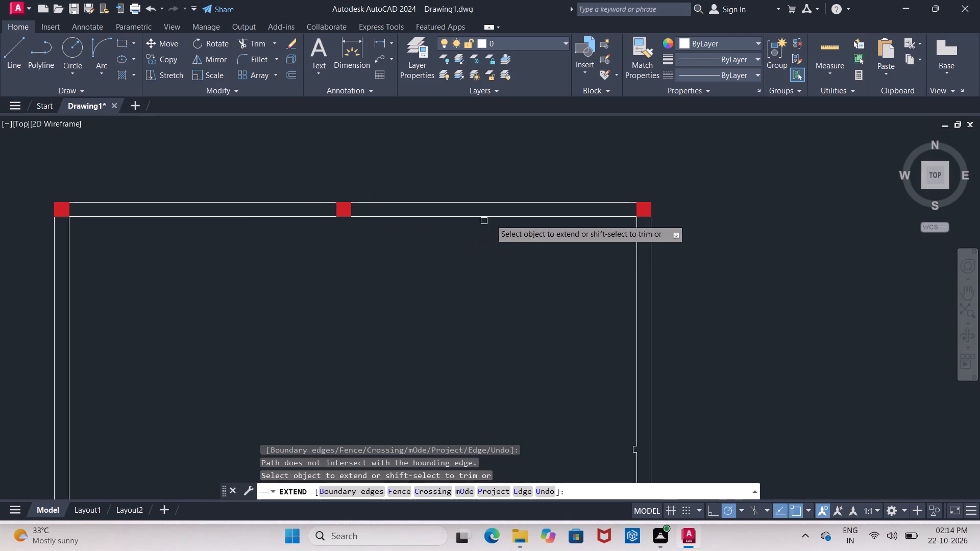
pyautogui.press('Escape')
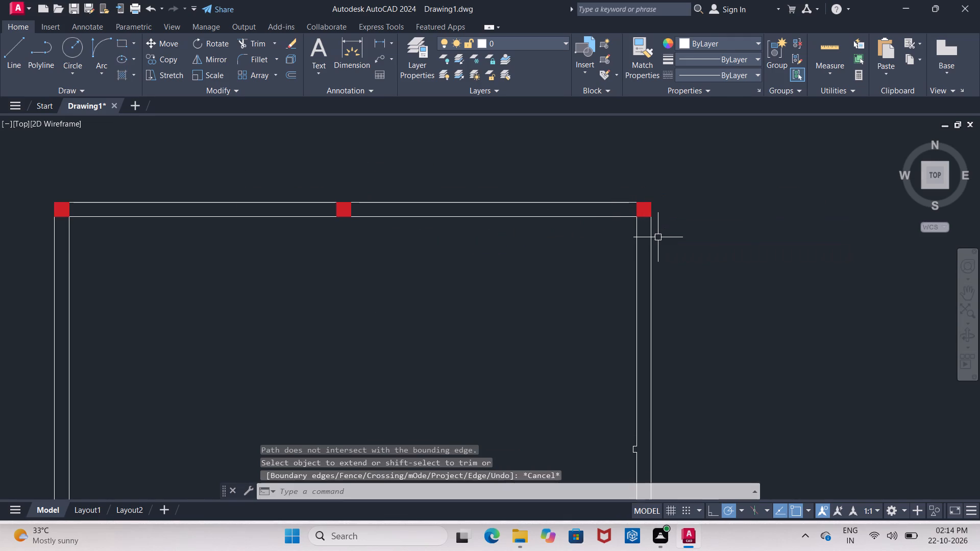
# Fillet the outer lines of the east and north walls into a sharp corner at the northeast column.
pyautogui.press('e')
pyautogui.press('BackSpace')
pyautogui.press('f')
pyautogui.click(691, 265)
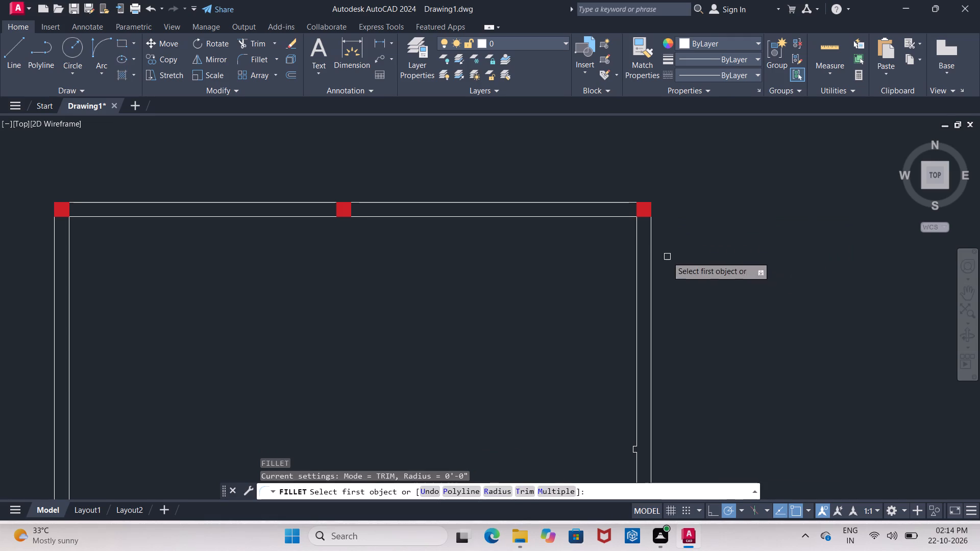
pyautogui.click(651, 255)
pyautogui.click(605, 203)
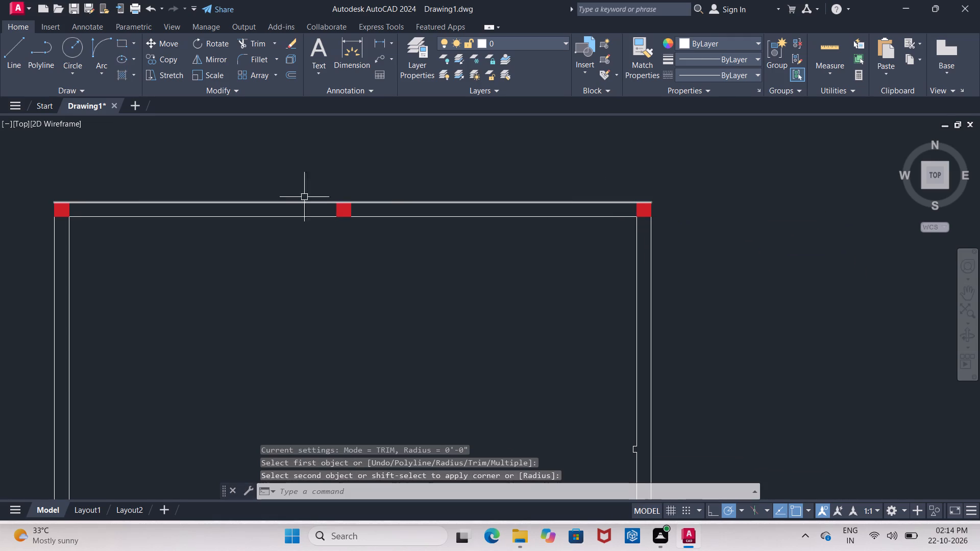
# Fillet the outer lines of the west and north walls into a sharp corner at the northwest column.
pyautogui.press('Return')
pyautogui.click(57, 244)
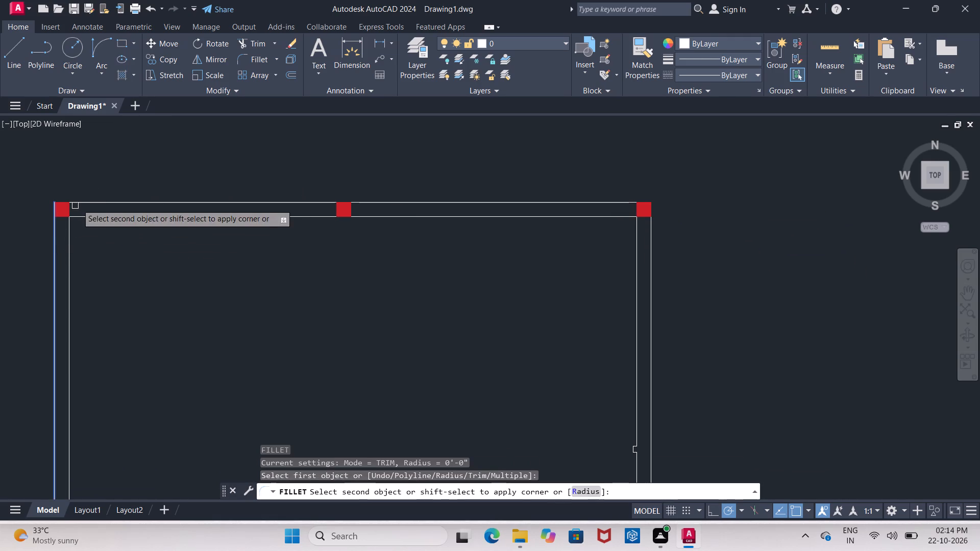
pyautogui.click(83, 205)
pyautogui.press('Return')
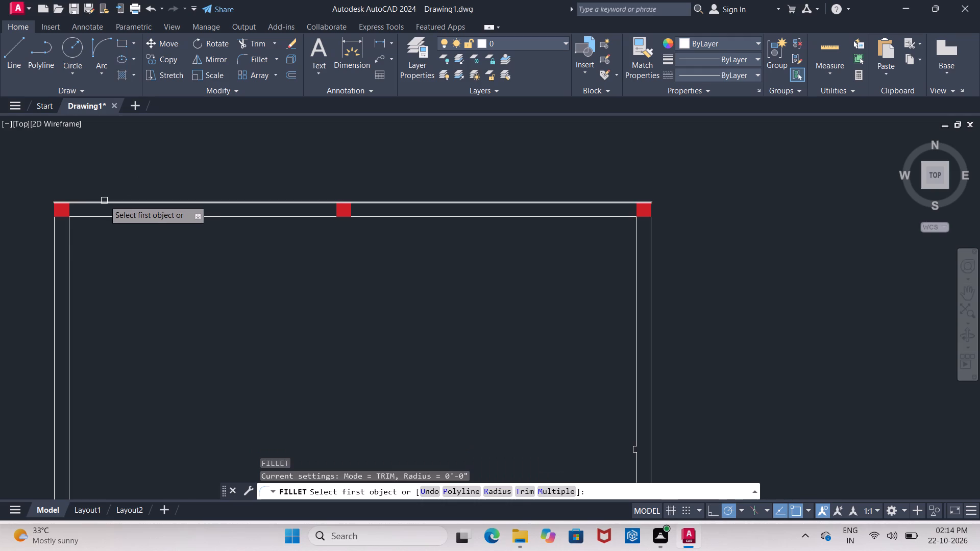
pyautogui.click(104, 201)
pyautogui.click(55, 231)
pyautogui.press('Return')
pyautogui.scroll(-1, 163, 148)
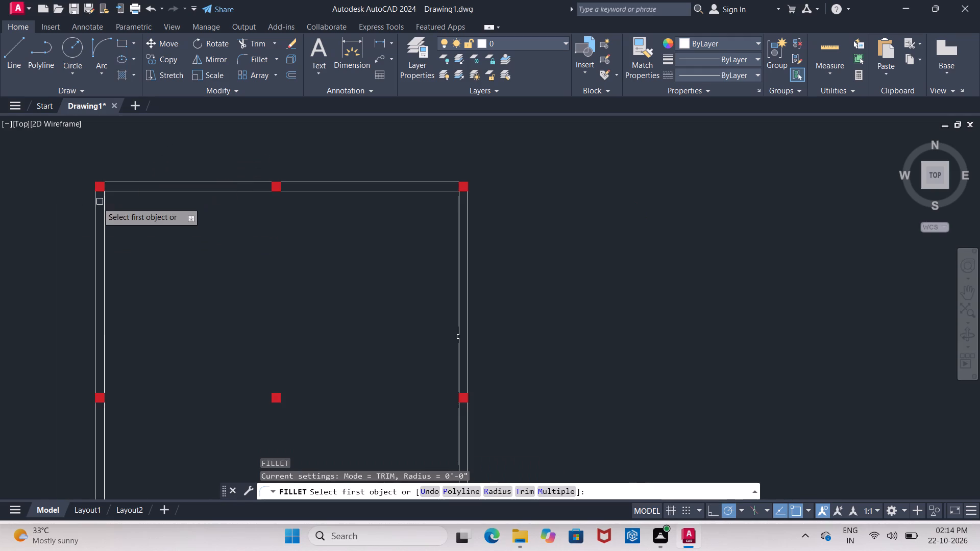
pyautogui.click(95, 204)
pyautogui.click(114, 185)
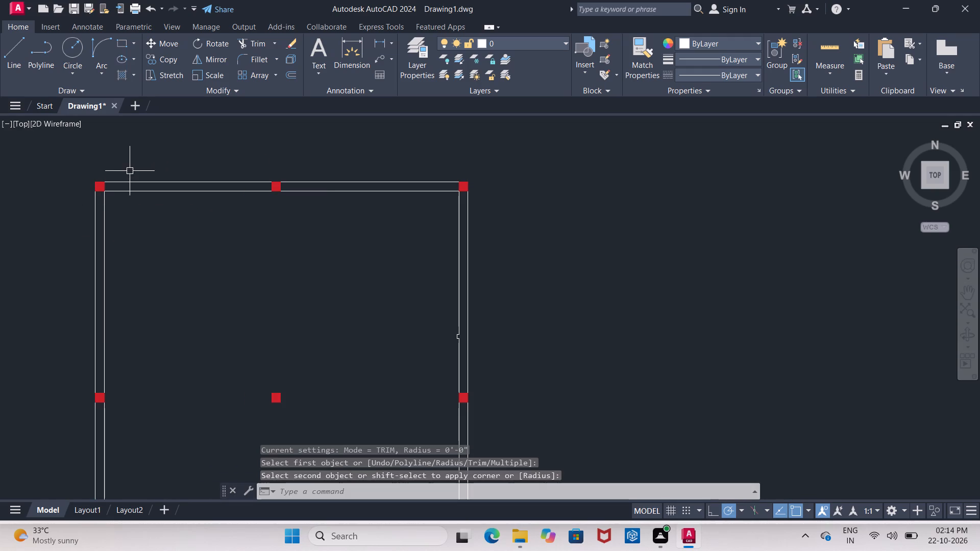
pyautogui.press('Return')
pyautogui.click(115, 179)
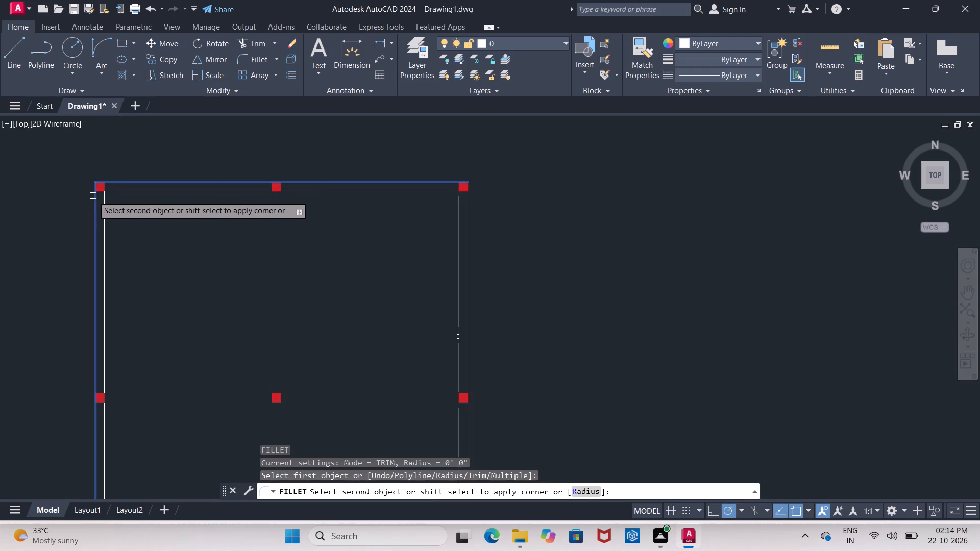
pyautogui.click(93, 196)
pyautogui.scroll(2, 91, 174)
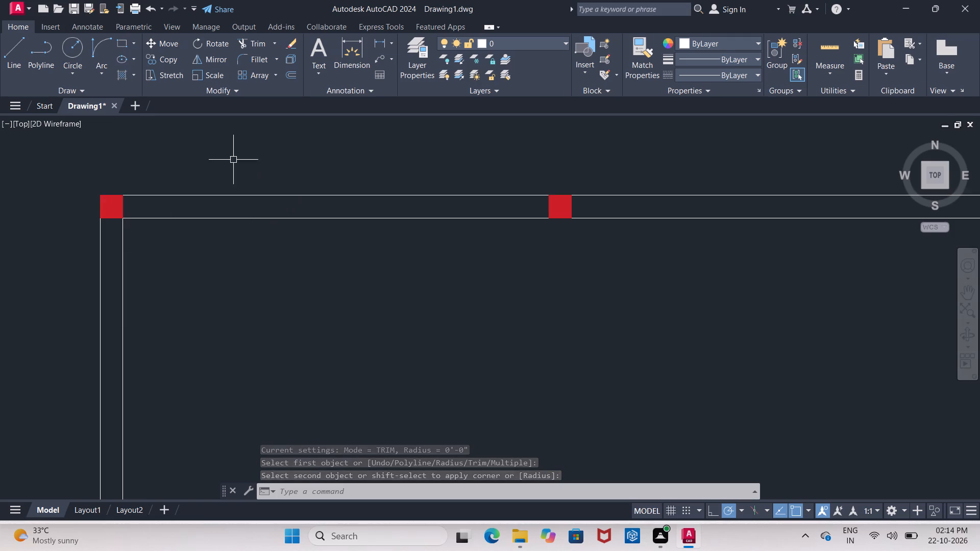
# Erase the three lines of the small door-jamb projection on the east wall's inner face, north of its middle column.
pyautogui.scroll(-3, 240, 158)
pyautogui.scroll(4, 436, 275)
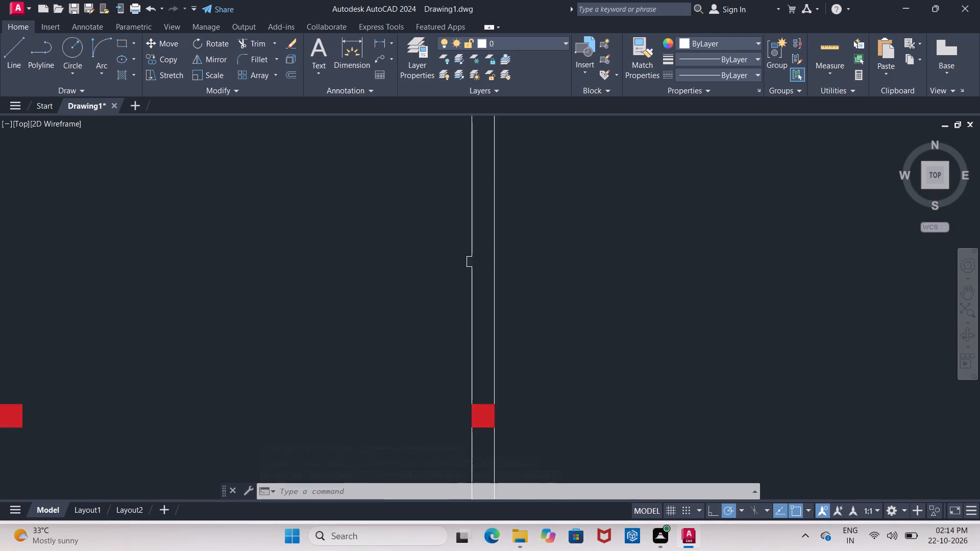
pyautogui.click(481, 255)
pyautogui.click(481, 248)
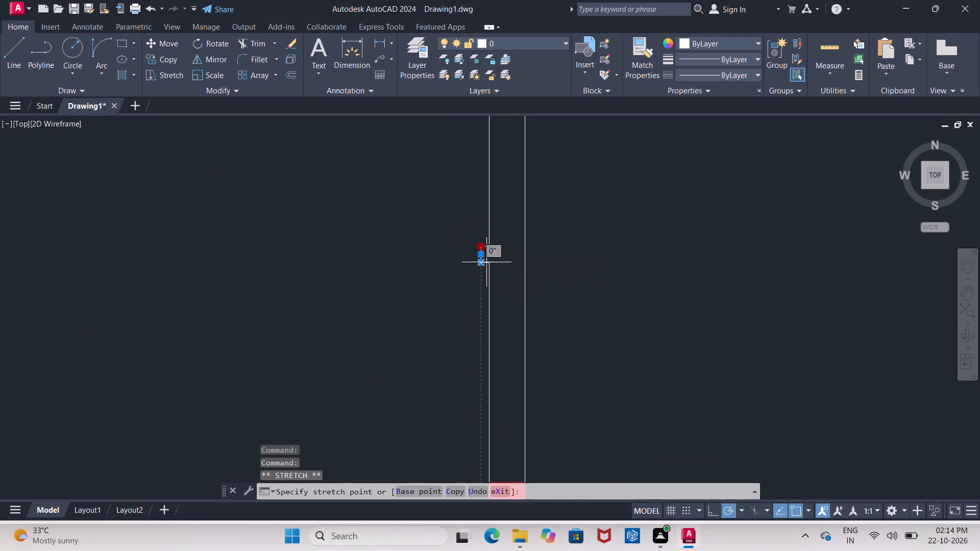
pyautogui.click(485, 263)
pyautogui.press('Delete')
pyautogui.click(480, 246)
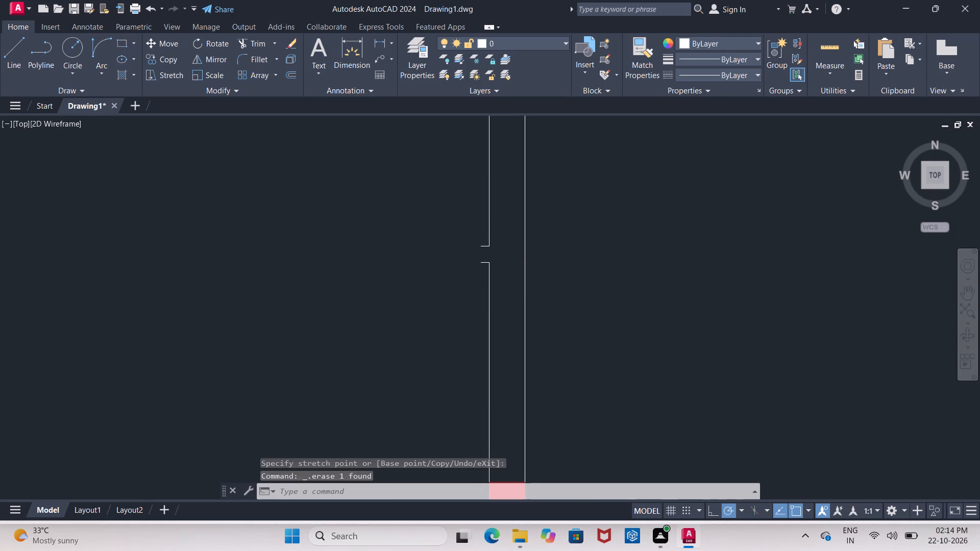
pyautogui.press('Delete')
pyautogui.click(481, 265)
pyautogui.press('Delete')
pyautogui.scroll(-2, 454, 243)
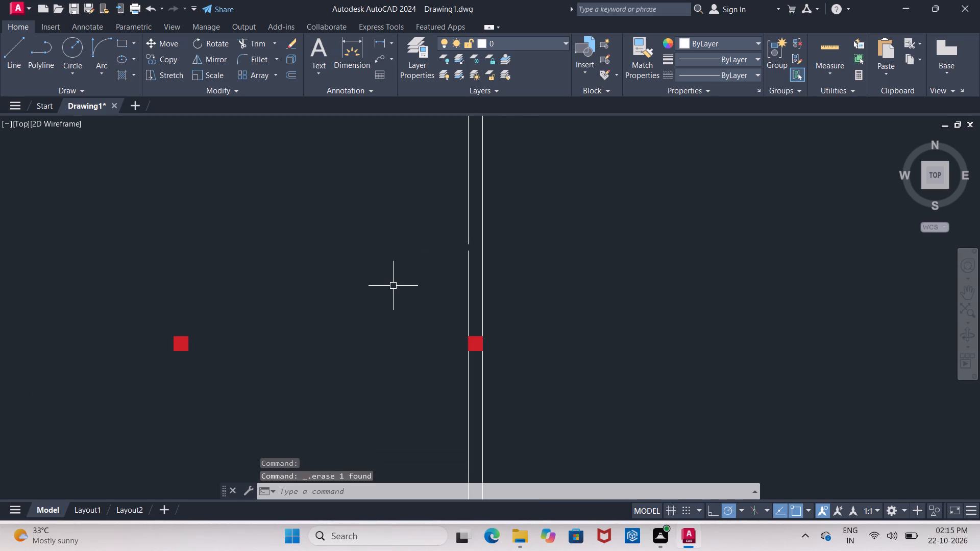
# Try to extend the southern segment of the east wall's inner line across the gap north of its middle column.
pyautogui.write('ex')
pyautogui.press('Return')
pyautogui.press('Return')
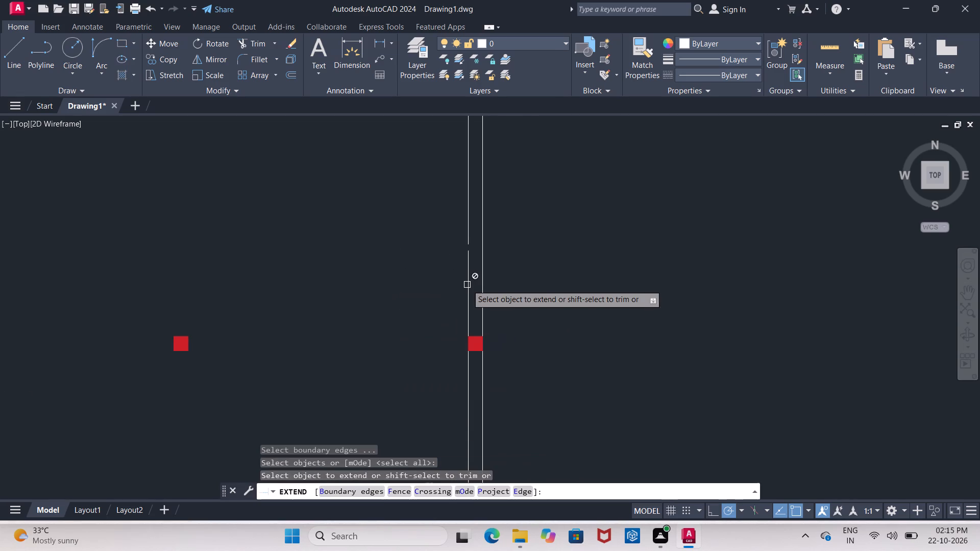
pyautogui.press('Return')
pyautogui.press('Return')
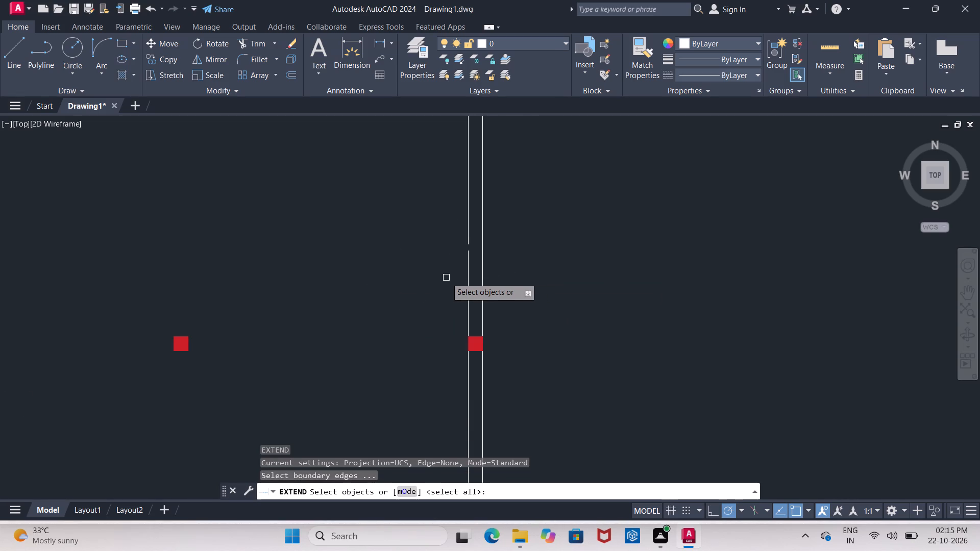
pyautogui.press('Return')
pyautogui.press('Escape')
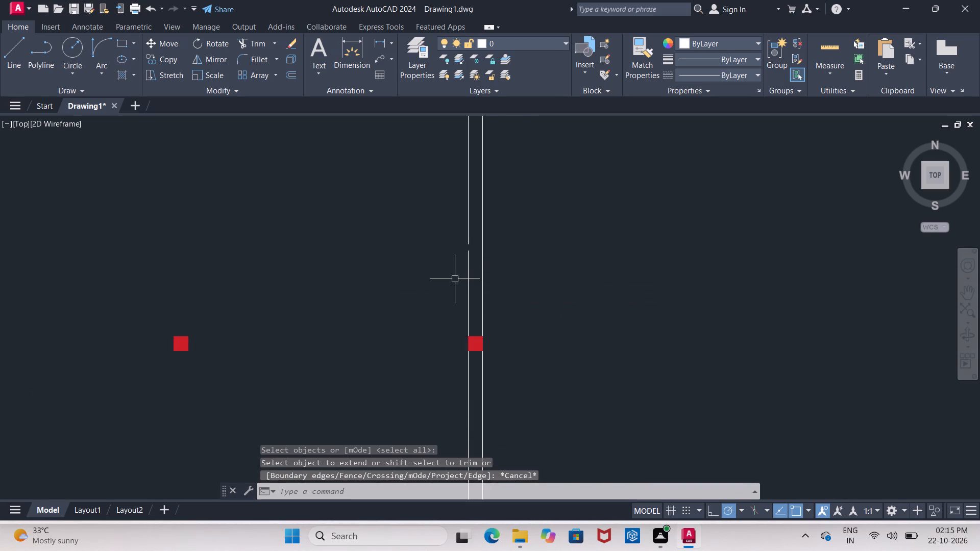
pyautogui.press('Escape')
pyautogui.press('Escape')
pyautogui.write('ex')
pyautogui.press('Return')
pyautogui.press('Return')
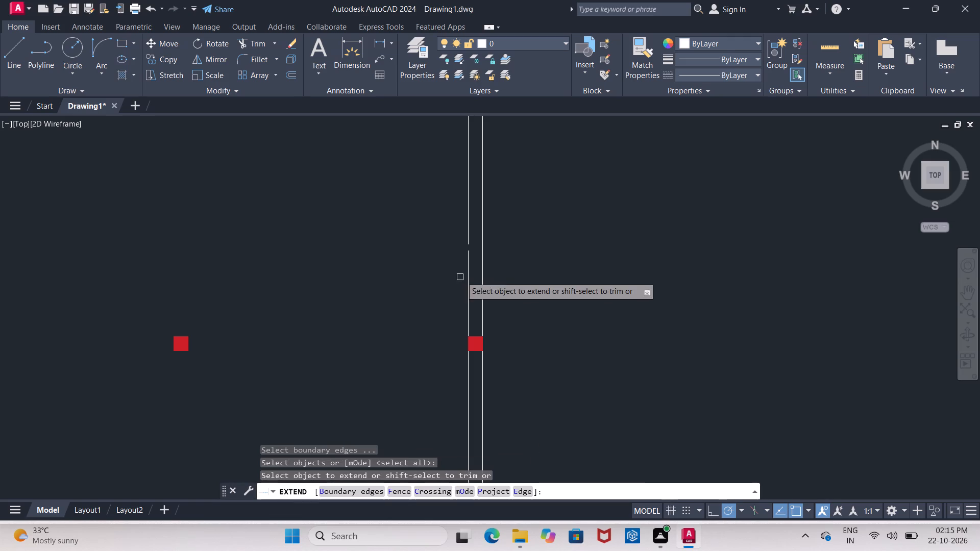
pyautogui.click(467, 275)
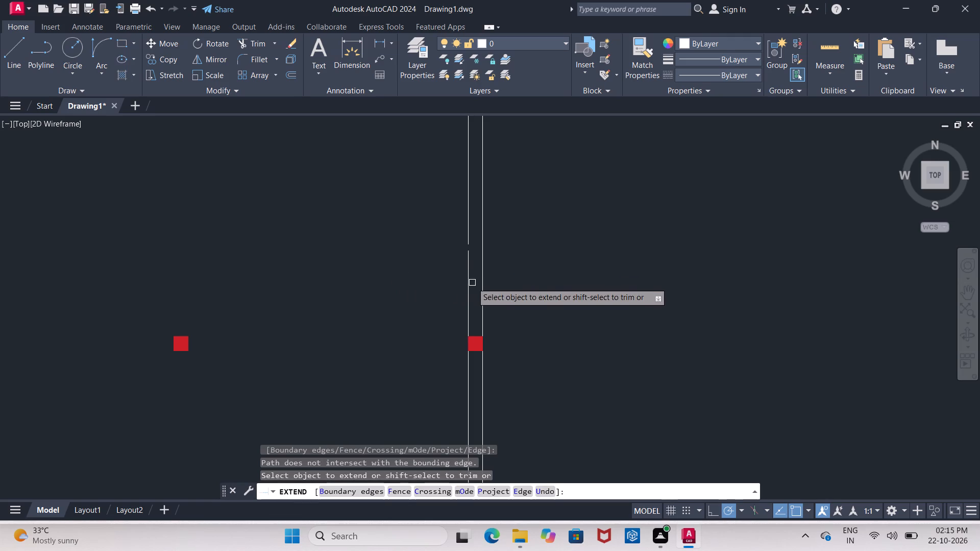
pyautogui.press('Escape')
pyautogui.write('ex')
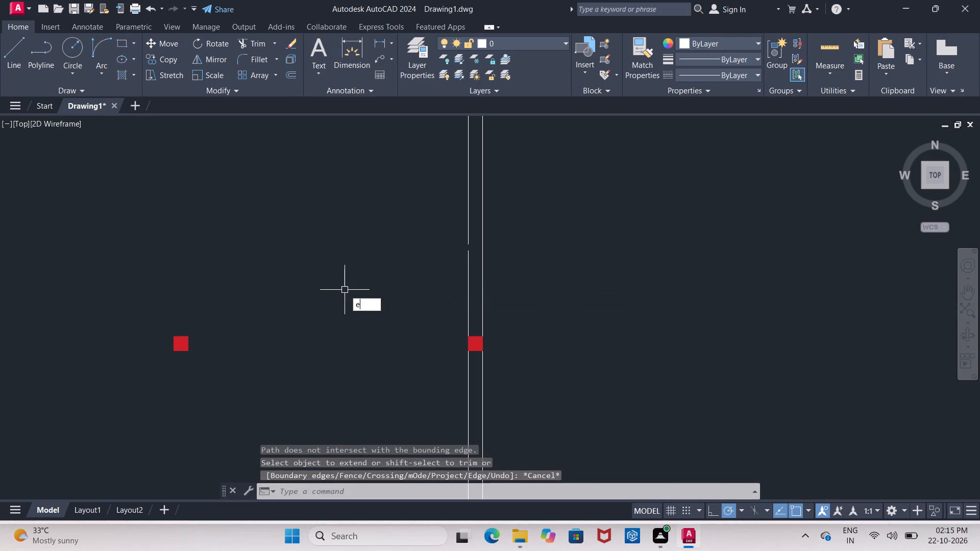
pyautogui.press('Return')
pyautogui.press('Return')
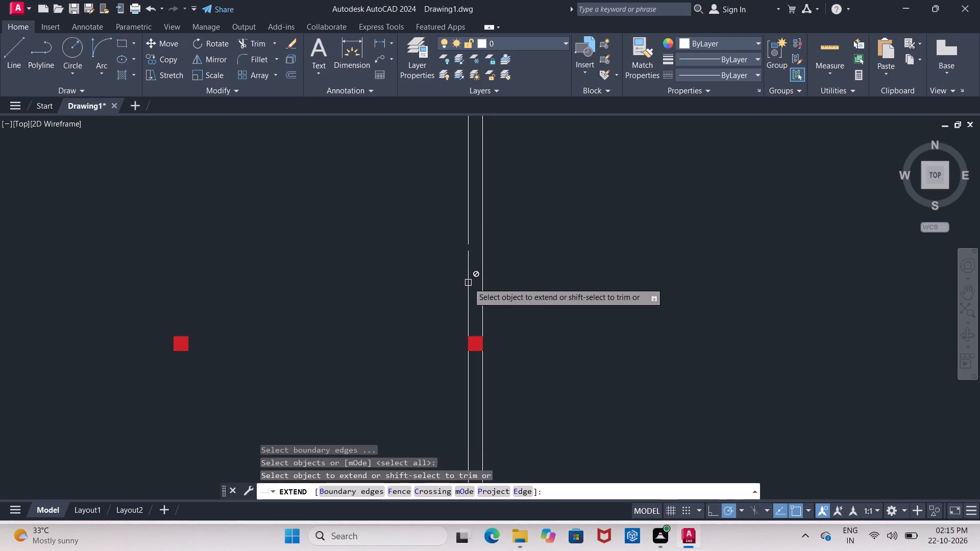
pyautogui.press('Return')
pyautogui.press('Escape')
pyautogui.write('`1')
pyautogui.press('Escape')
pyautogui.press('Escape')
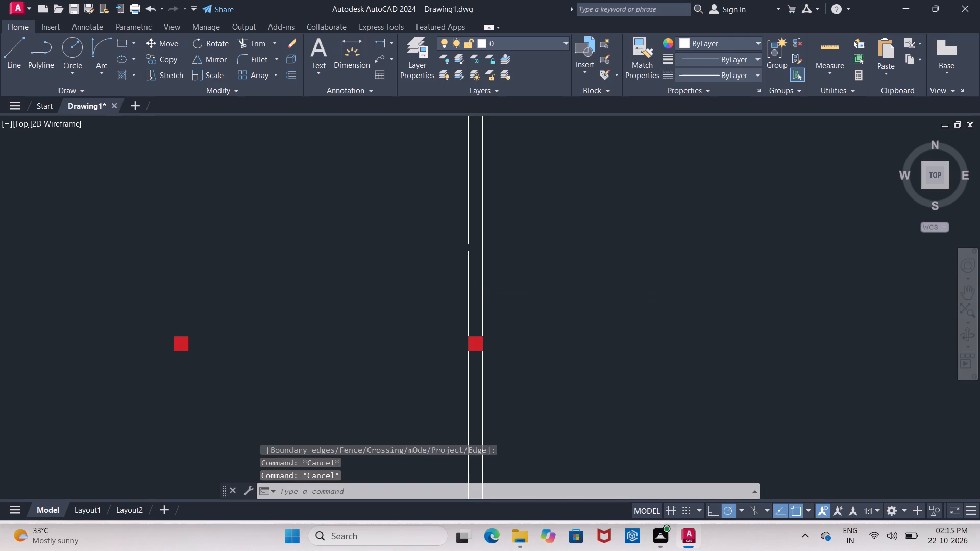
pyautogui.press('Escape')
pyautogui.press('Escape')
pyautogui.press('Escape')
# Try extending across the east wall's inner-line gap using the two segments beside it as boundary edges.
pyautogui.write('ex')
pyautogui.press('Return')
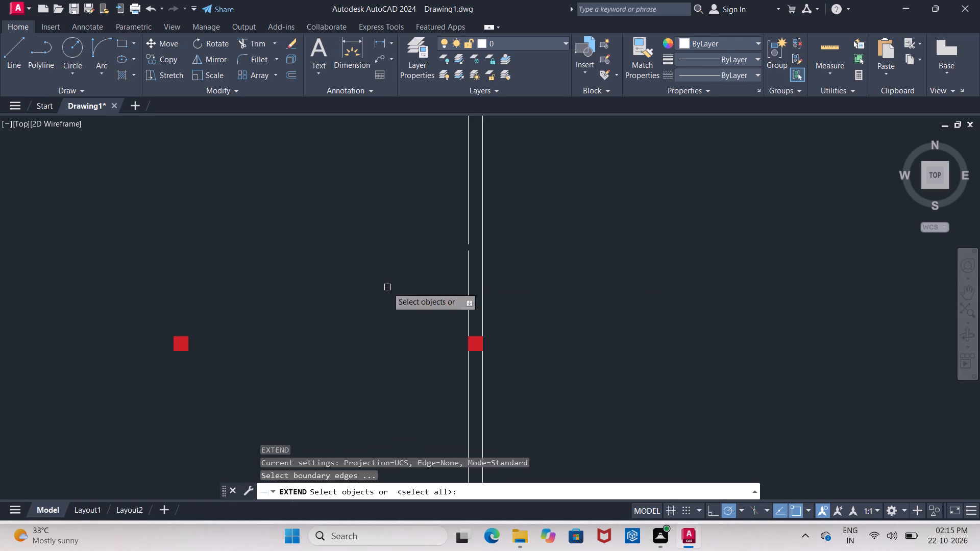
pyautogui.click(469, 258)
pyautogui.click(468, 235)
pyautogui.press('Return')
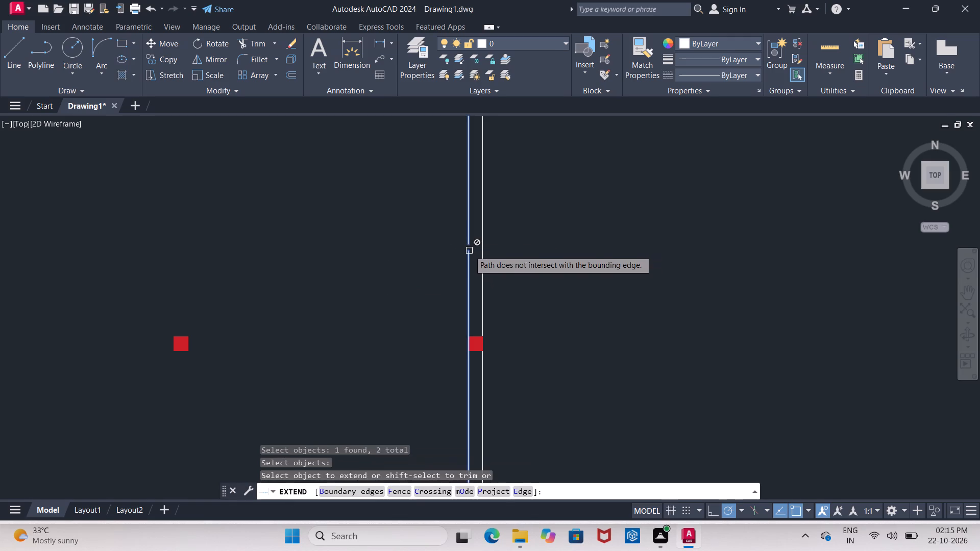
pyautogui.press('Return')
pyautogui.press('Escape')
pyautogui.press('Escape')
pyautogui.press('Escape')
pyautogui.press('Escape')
# Extend the northern segment of the east wall's inner line southward to close the gap north of the middle column.
pyautogui.write('ex')
pyautogui.press('Return')
pyautogui.press('Return')
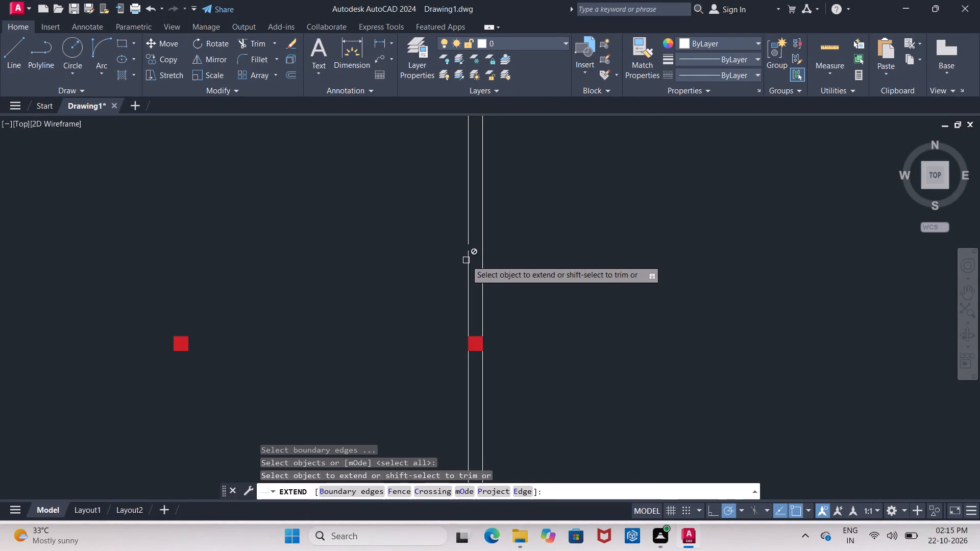
pyautogui.click(468, 232)
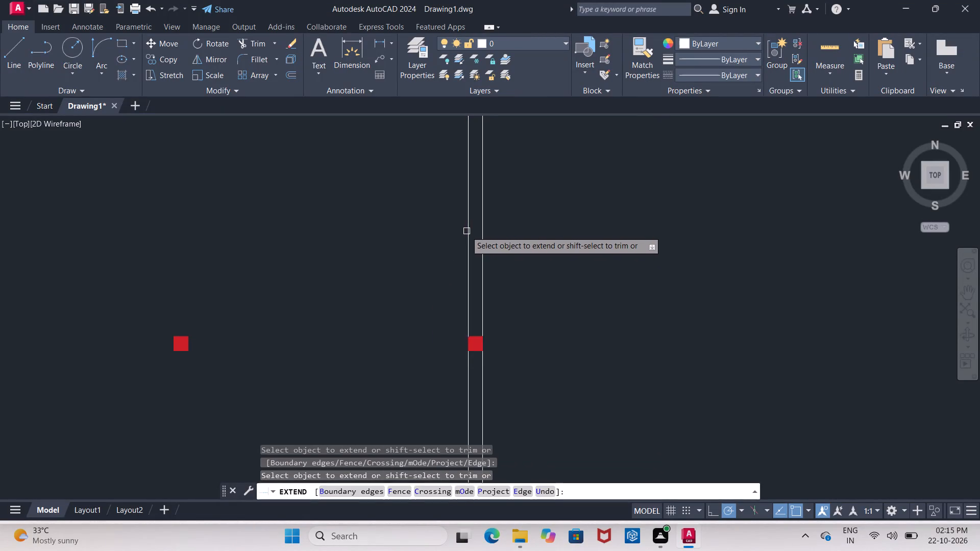
pyautogui.click(466, 240)
pyautogui.scroll(-2, 392, 221)
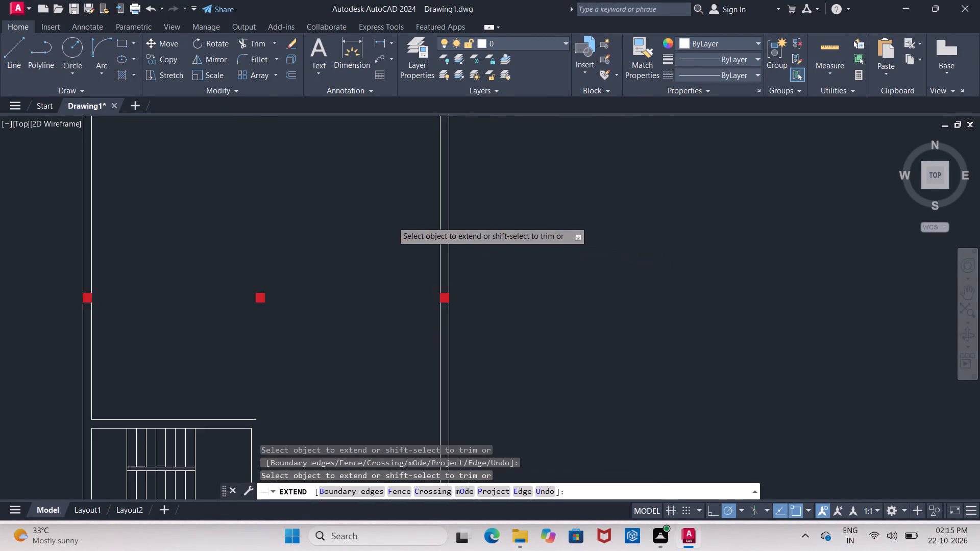
pyautogui.scroll(-2, 392, 221)
pyautogui.scroll(4, 406, 282)
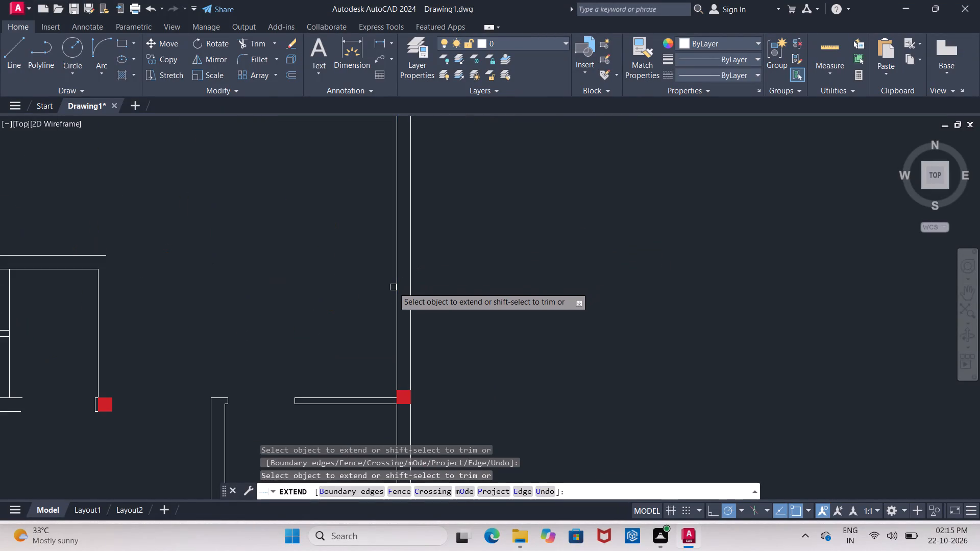
pyautogui.press('Escape')
# Erase the three lines of the short partition running west from the east wall's column at the southeast room.
pyautogui.scroll(-2, 341, 318)
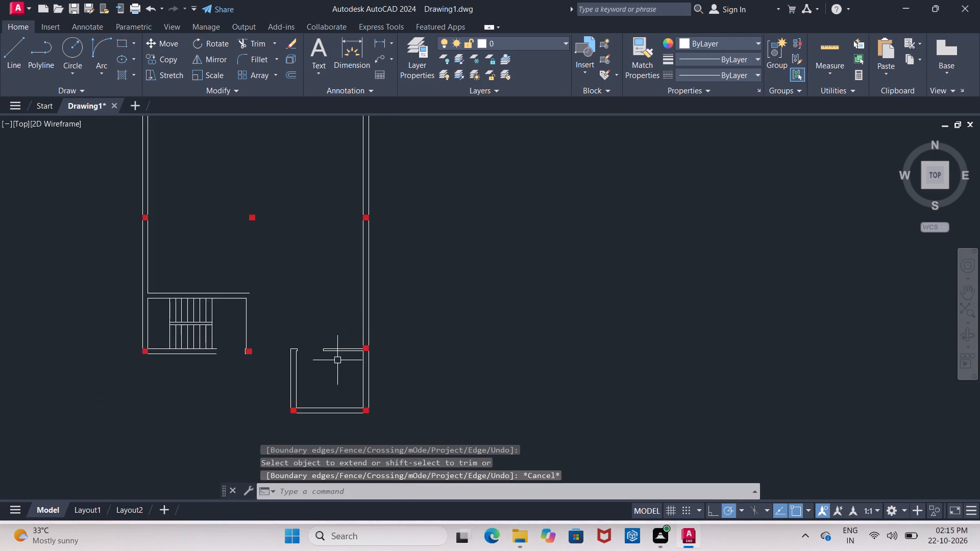
pyautogui.scroll(3, 338, 362)
pyautogui.click(343, 348)
pyautogui.click(281, 269)
pyautogui.press('Delete')
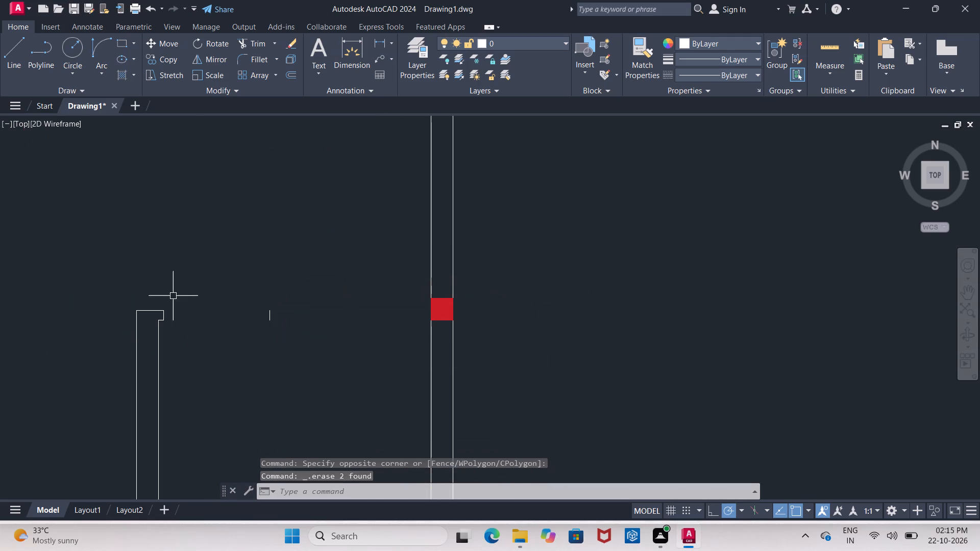
pyautogui.click(163, 314)
pyautogui.click(183, 324)
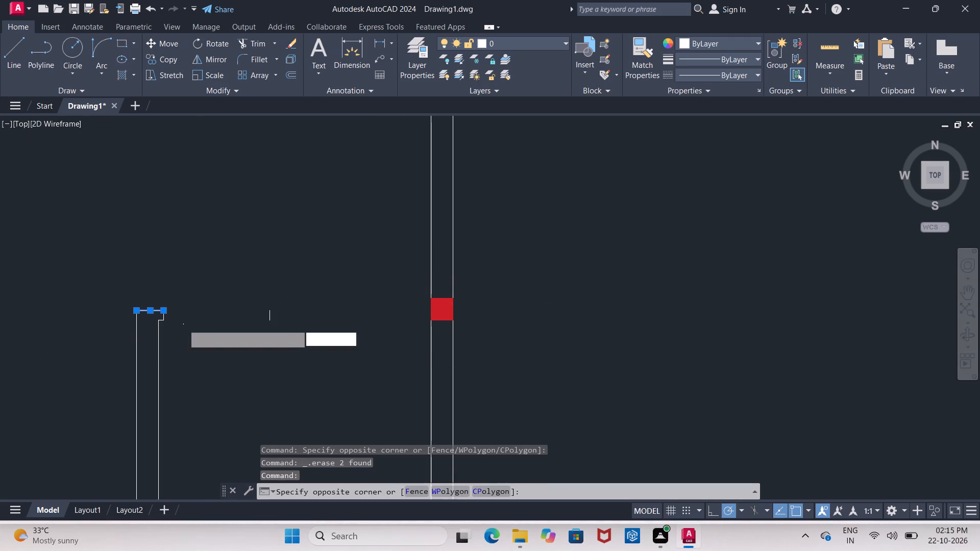
pyautogui.press('Escape')
pyautogui.press('Escape')
pyautogui.moveTo(293, 319); pyautogui.dragTo(278, 312)
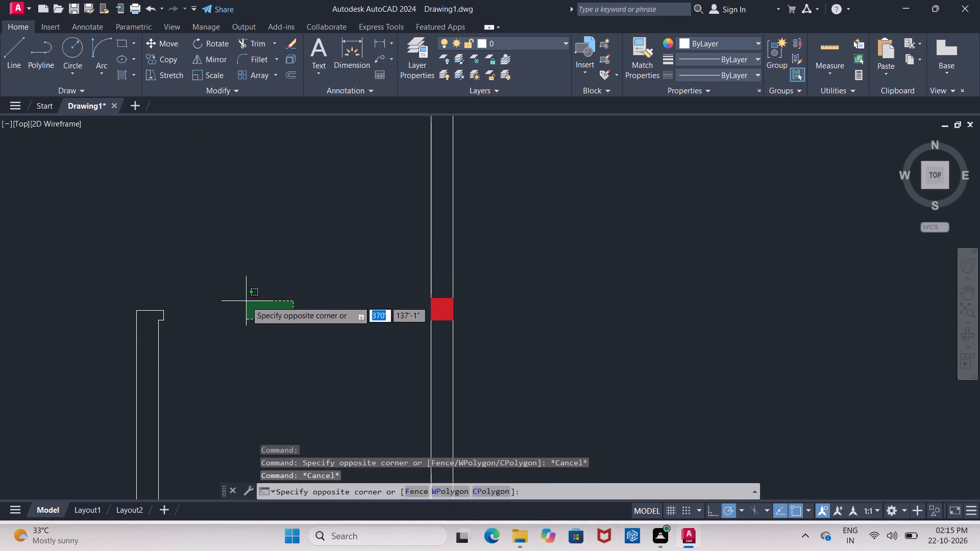
pyautogui.click(246, 301)
pyautogui.press('Delete')
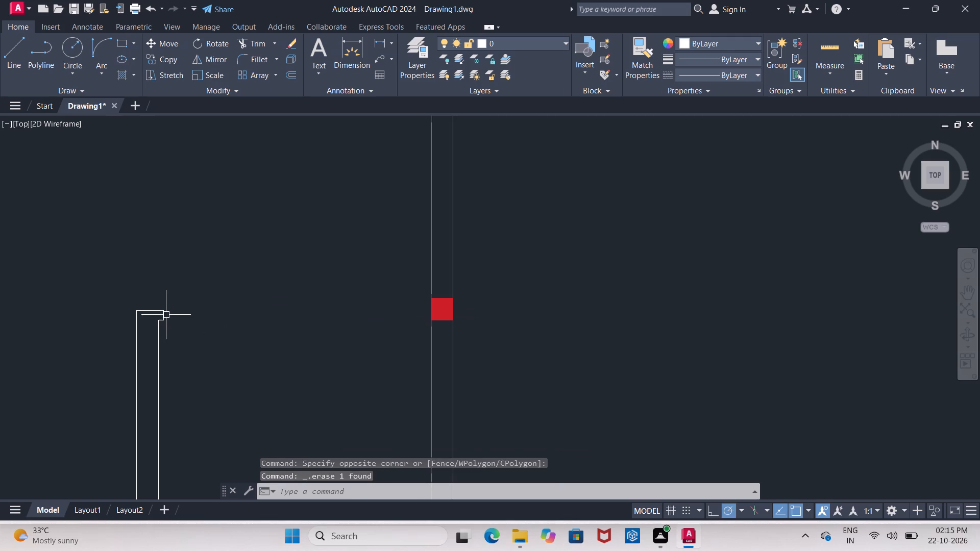
# Erase the short vertical end line of the jamb projection at the north end of the southeast room's west wall.
pyautogui.click(166, 315)
pyautogui.press('Delete')
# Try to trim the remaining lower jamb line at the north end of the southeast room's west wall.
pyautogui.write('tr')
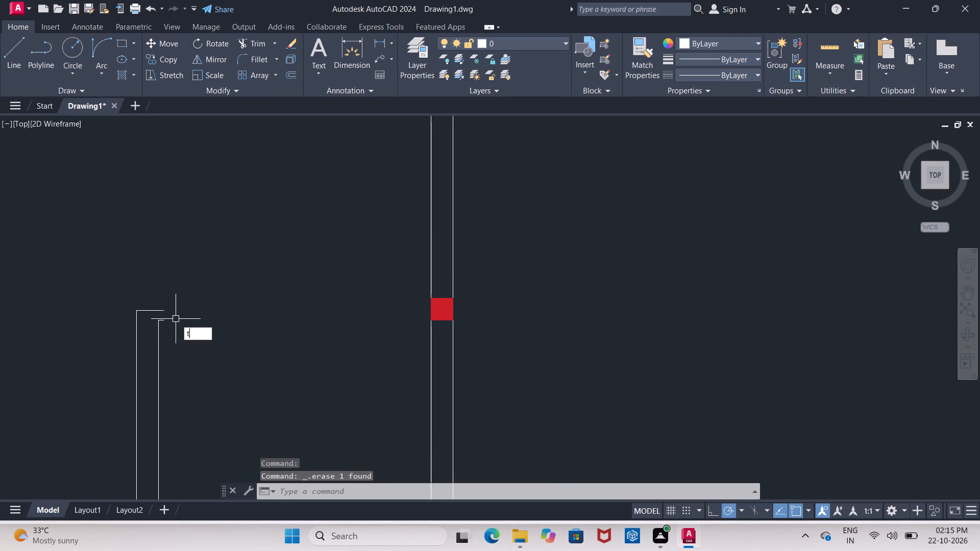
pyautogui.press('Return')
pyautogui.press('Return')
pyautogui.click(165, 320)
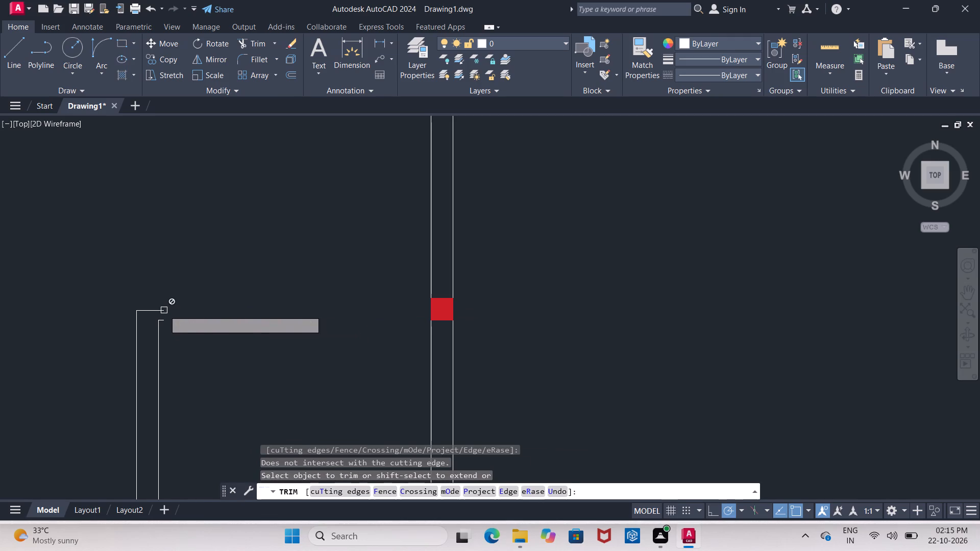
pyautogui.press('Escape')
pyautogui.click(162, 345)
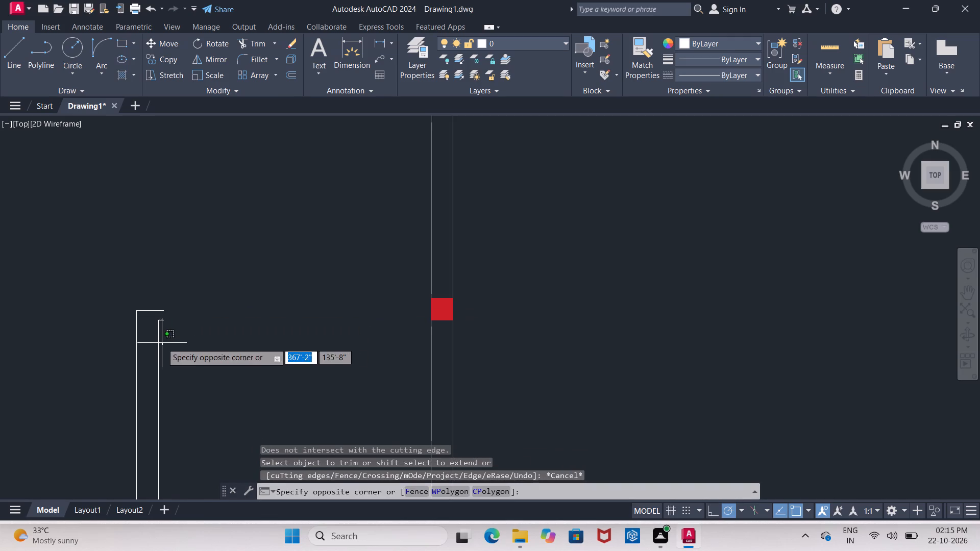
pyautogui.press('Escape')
# Extend the inner line of the southeast room's west wall north to the wall's end line.
pyautogui.press('e')
pyautogui.press('x')
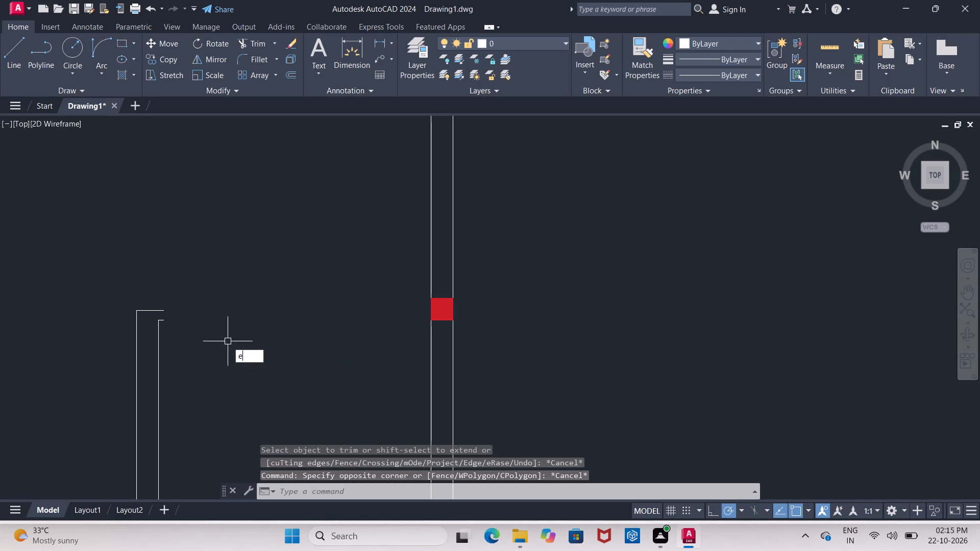
pyautogui.press('Return')
pyautogui.press('Return')
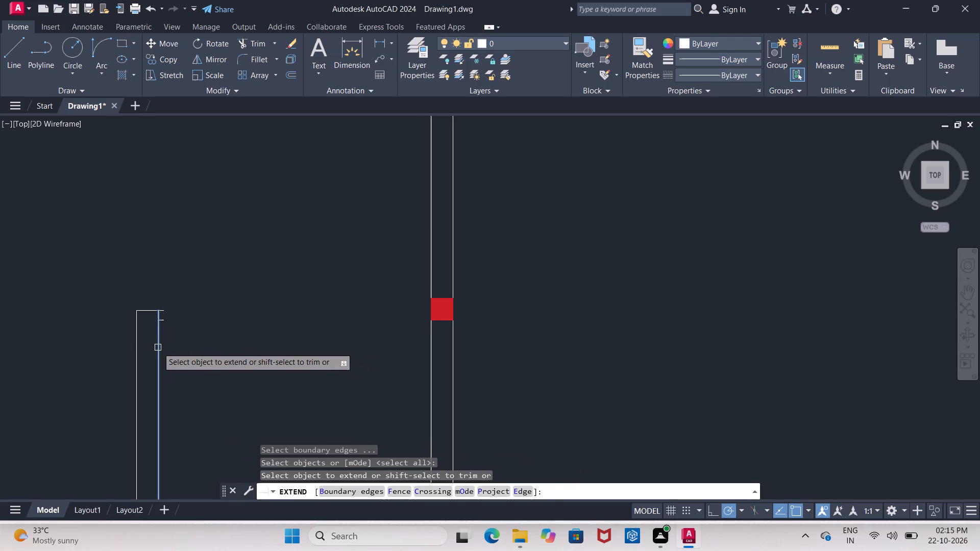
pyautogui.click(158, 347)
pyautogui.press('Escape')
# Trim the overhanging wall-end line flush with the southeast room's west wall and erase the leftover jamb stub below it.
pyautogui.write('tr')
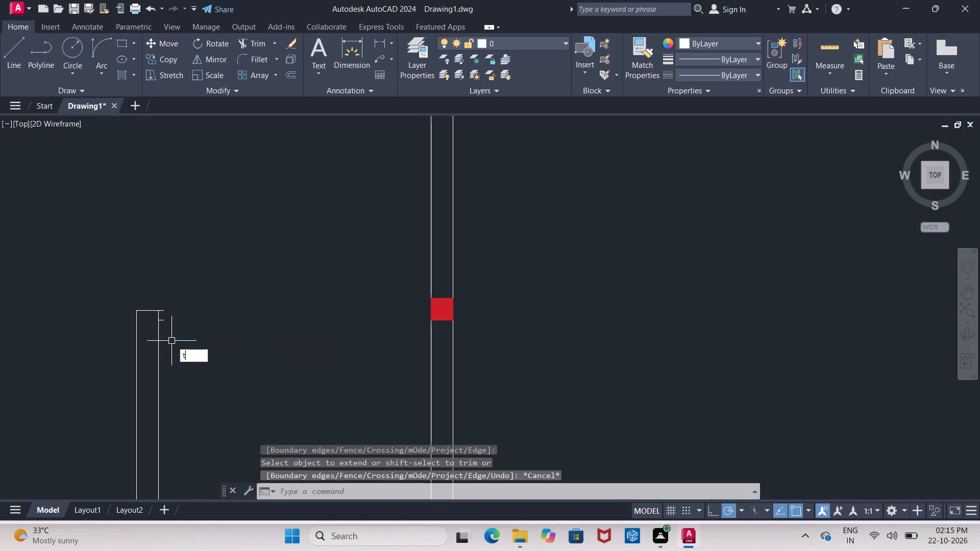
pyautogui.press('Return')
pyautogui.press('Return')
pyautogui.click(165, 322)
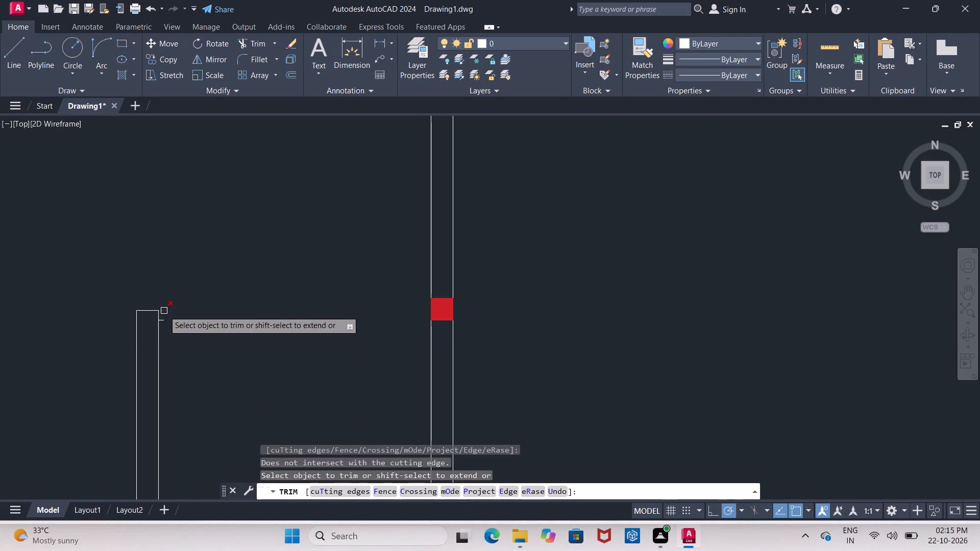
pyautogui.click(164, 311)
pyautogui.click(164, 321)
pyautogui.scroll(4, 160, 322)
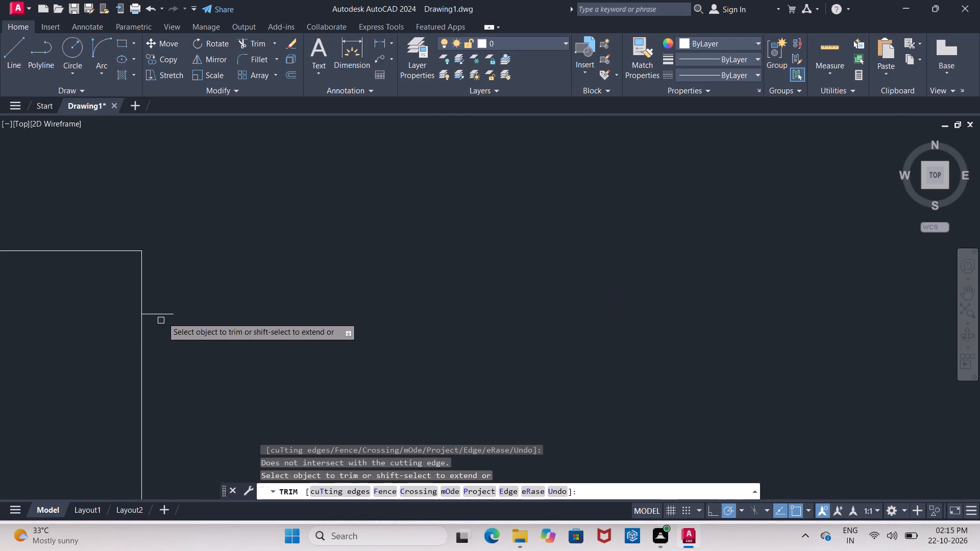
pyautogui.click(162, 314)
pyautogui.press('Escape')
pyautogui.click(162, 314)
pyautogui.press('Delete')
# Extend the outer line of the staircase's south wall eastward through the southeast room to the east wall's inner line.
pyautogui.scroll(-3, 310, 234)
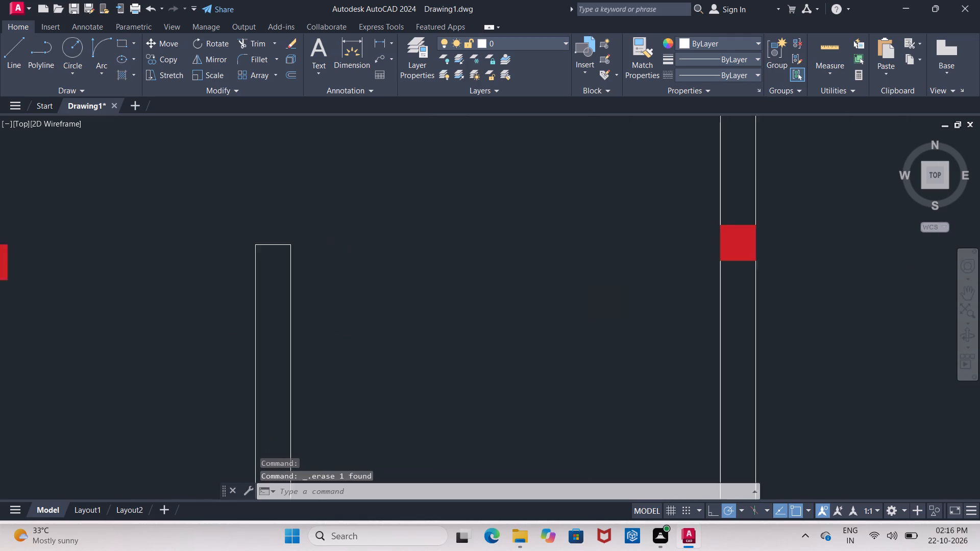
pyautogui.scroll(-5, 355, 253)
pyautogui.scroll(3, 320, 275)
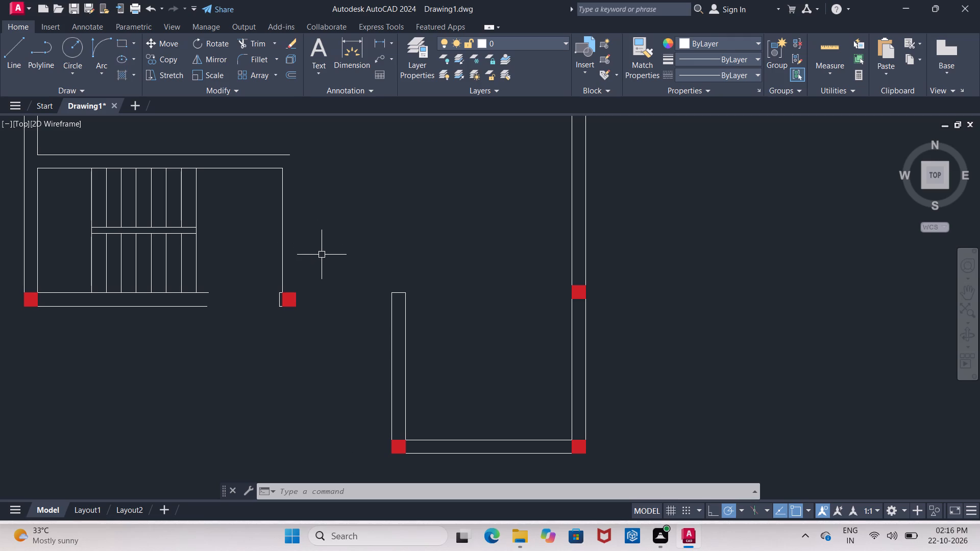
pyautogui.write('ex')
pyautogui.press('Return')
pyautogui.press('Return')
pyautogui.click(158, 308)
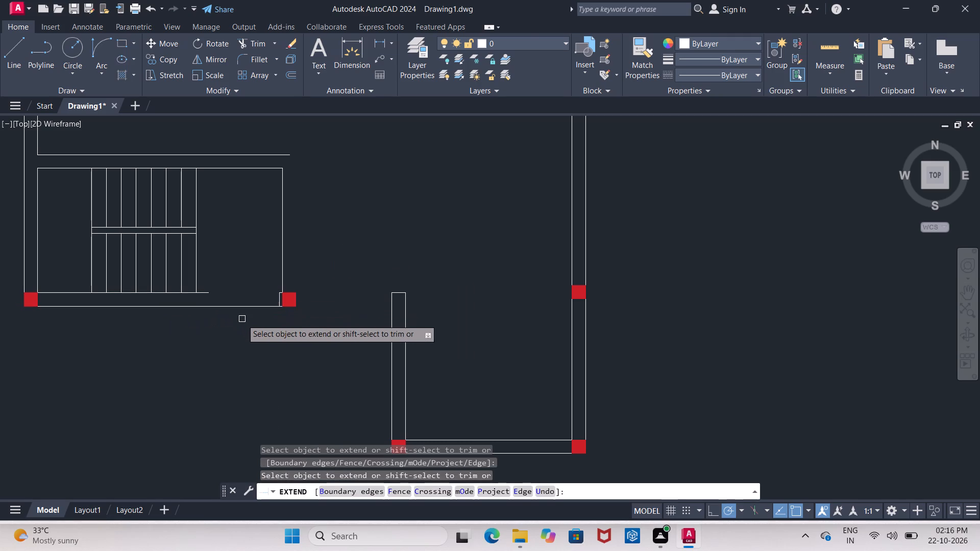
pyautogui.click(252, 305)
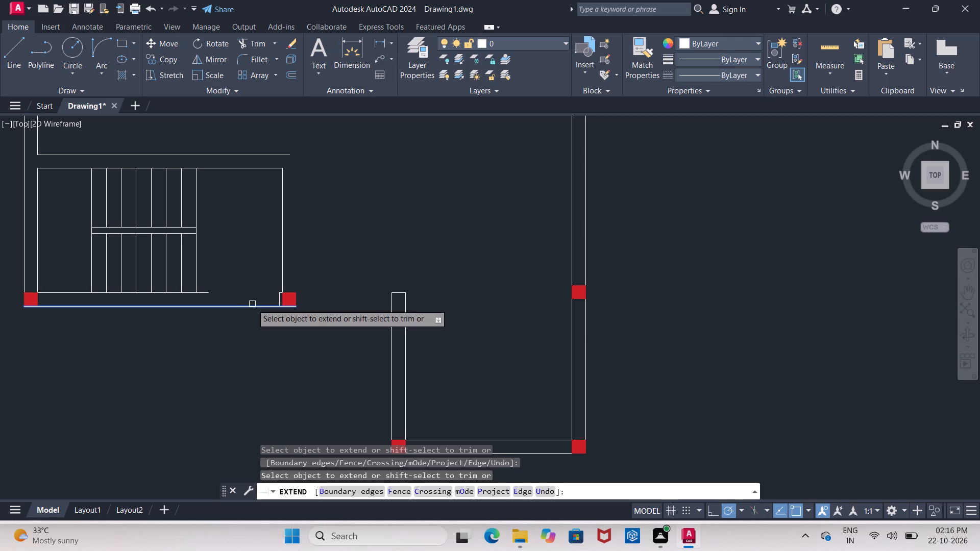
pyautogui.click(252, 304)
pyautogui.click(253, 306)
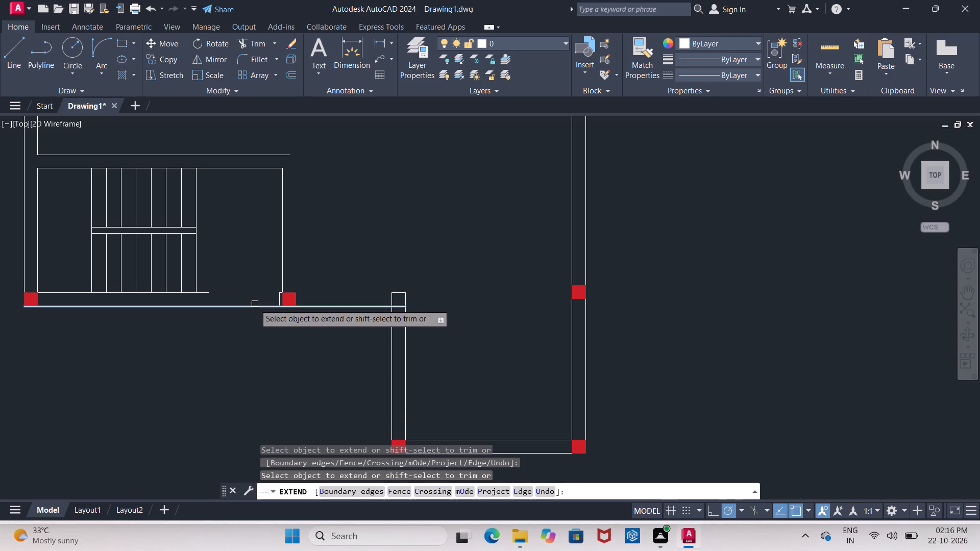
pyautogui.click(255, 304)
pyautogui.click(256, 303)
pyautogui.click(251, 321)
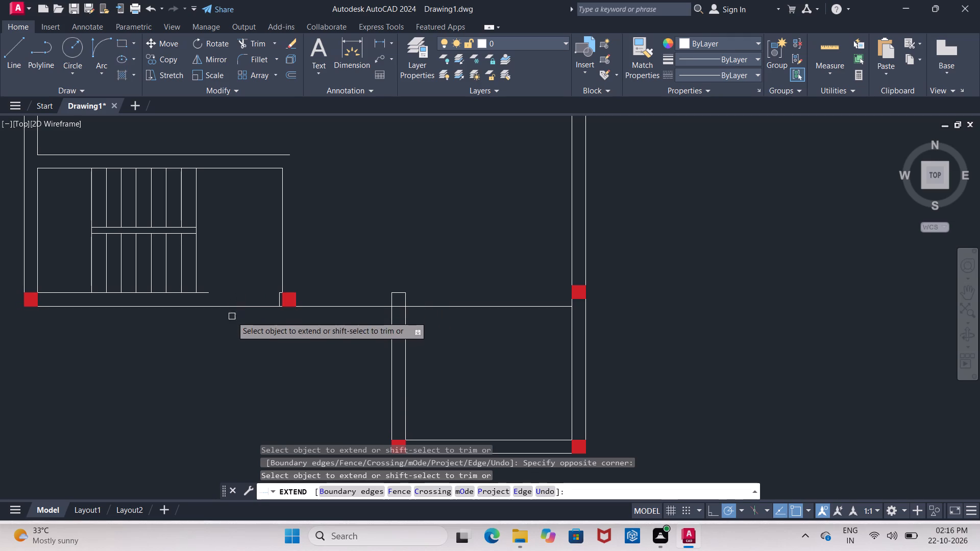
# Extend the inner line of the staircase's south wall eastward to the east wall's inner line.
pyautogui.click(209, 295)
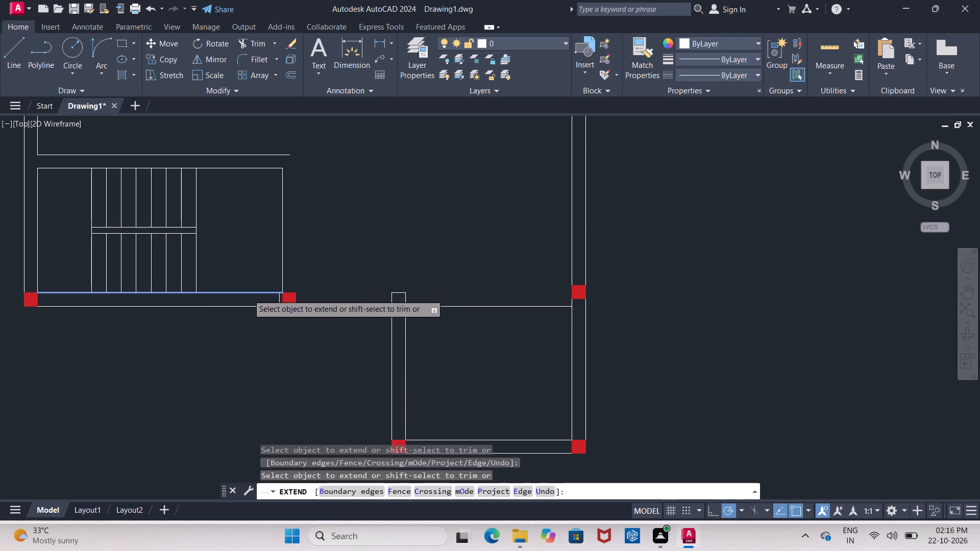
pyautogui.click(248, 294)
pyautogui.click(253, 293)
pyautogui.click(253, 294)
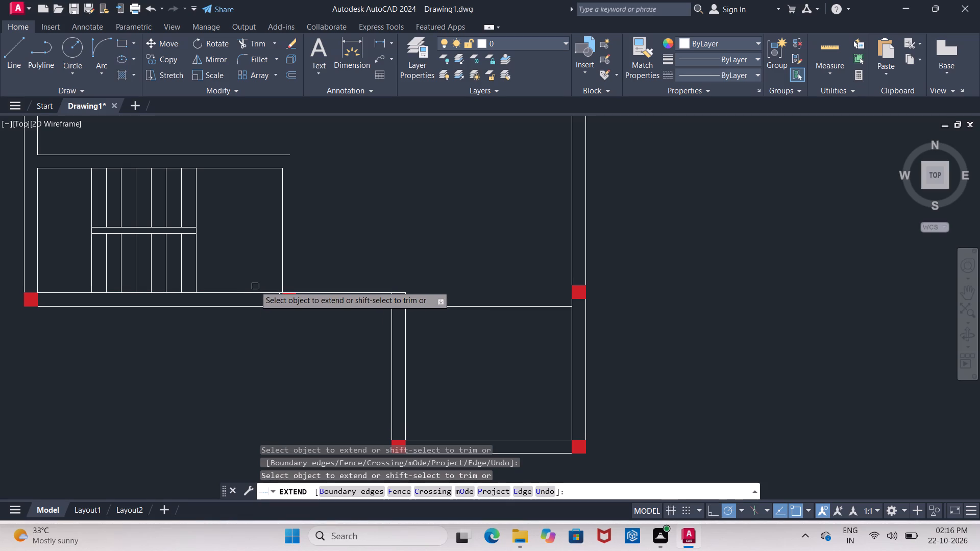
pyautogui.click(251, 294)
pyautogui.click(251, 294)
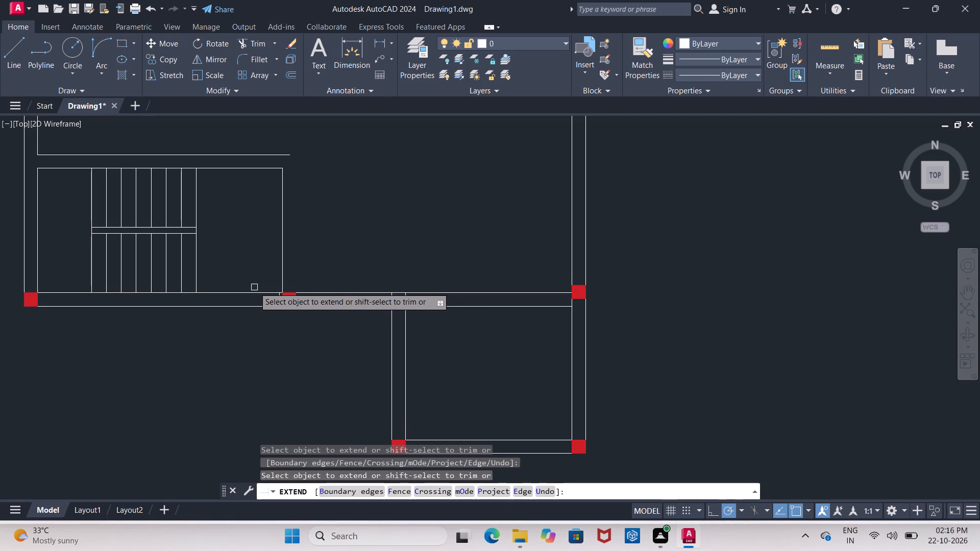
pyautogui.press('Escape')
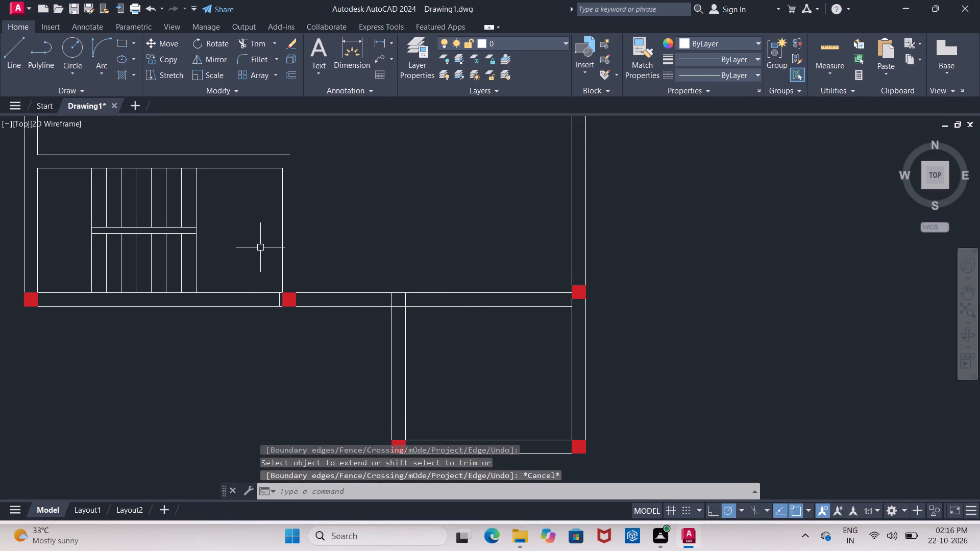
# Move the east wall's column at the southeast room junction south to line up with the extended wall's outer line.
pyautogui.scroll(-2, 239, 274)
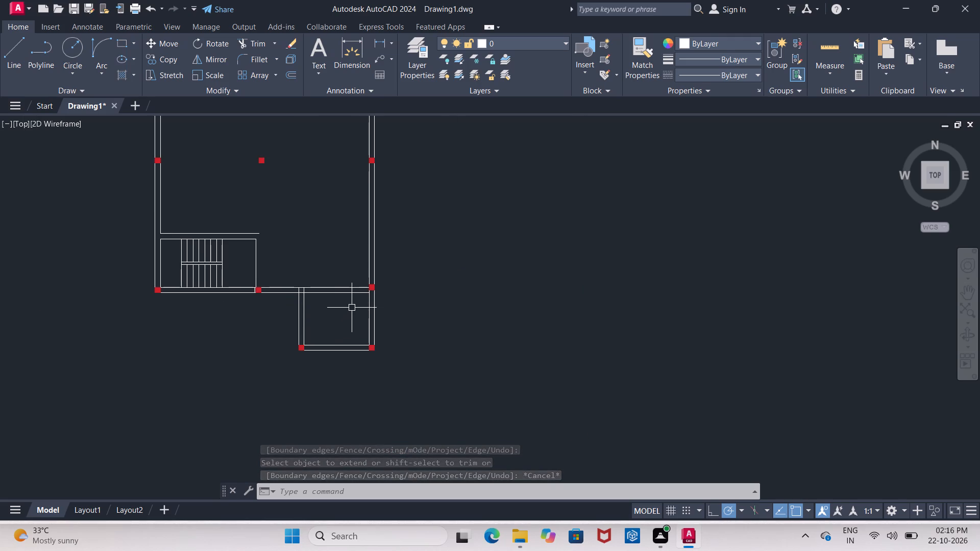
pyautogui.press('Escape')
pyautogui.scroll(4, 368, 289)
pyautogui.click(367, 290)
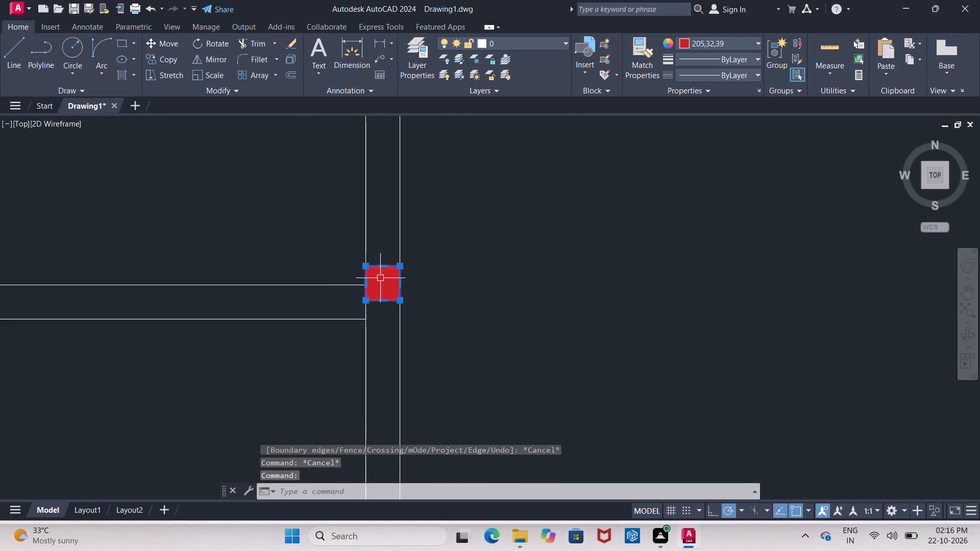
pyautogui.click(377, 282)
pyautogui.press('m')
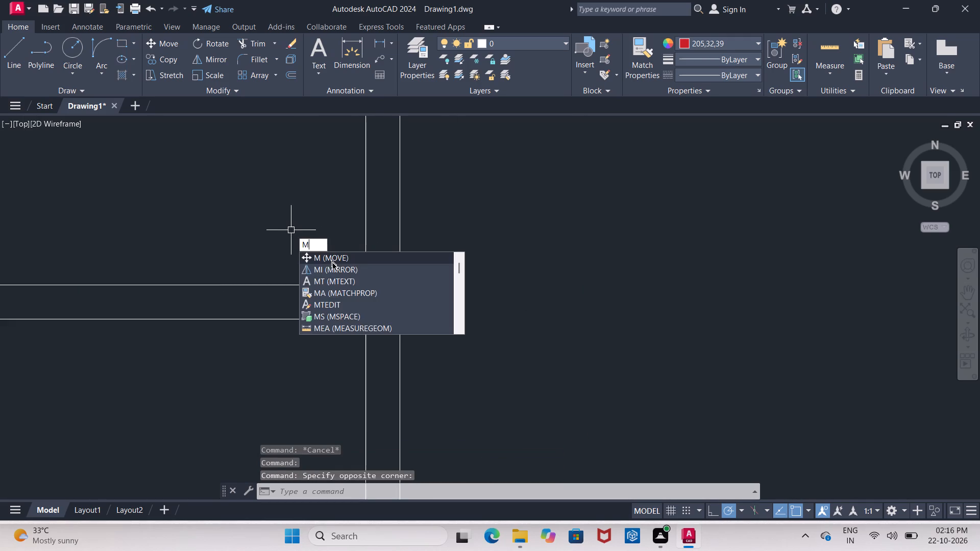
pyautogui.click(333, 263)
pyautogui.click(366, 297)
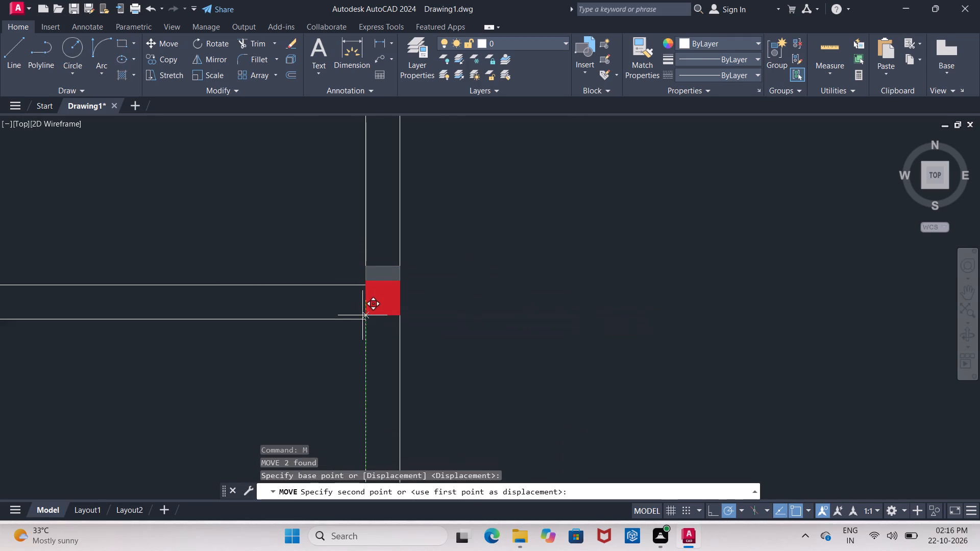
pyautogui.click(364, 316)
pyautogui.press('Escape')
# Offset the line of the staircase's east wall 9" outward to the east.
pyautogui.scroll(-6, 366, 264)
pyautogui.scroll(2, 367, 277)
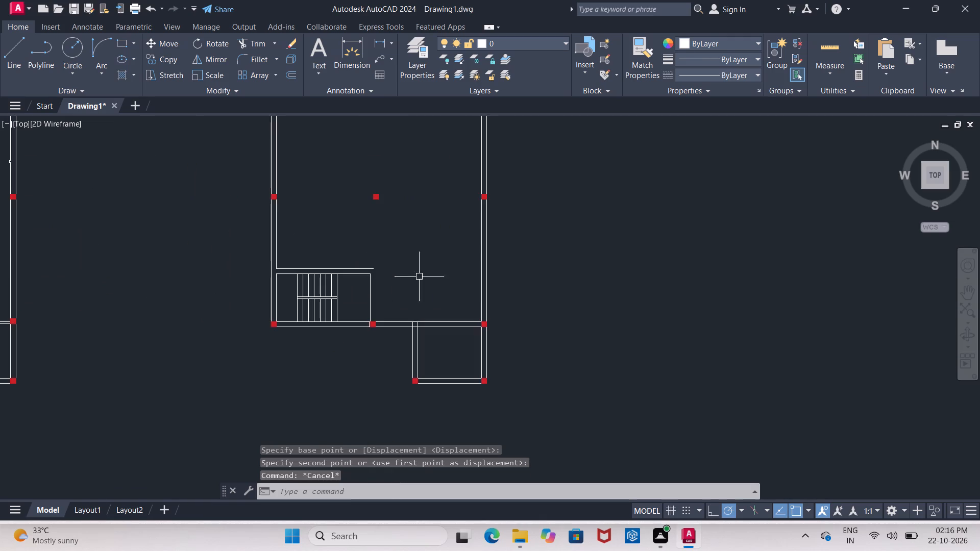
pyautogui.scroll(1, 428, 279)
pyautogui.scroll(-2, 386, 282)
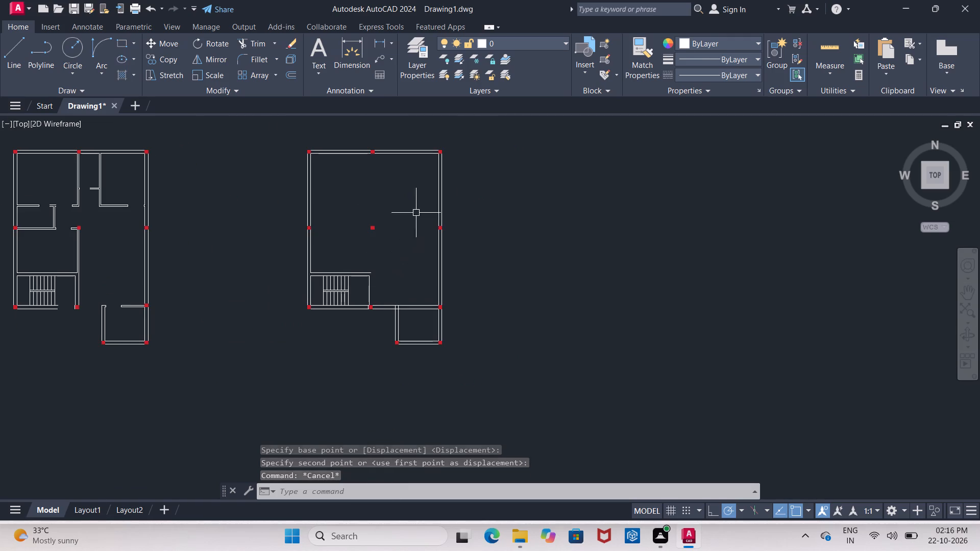
pyautogui.scroll(1, 404, 203)
pyautogui.scroll(1, 359, 360)
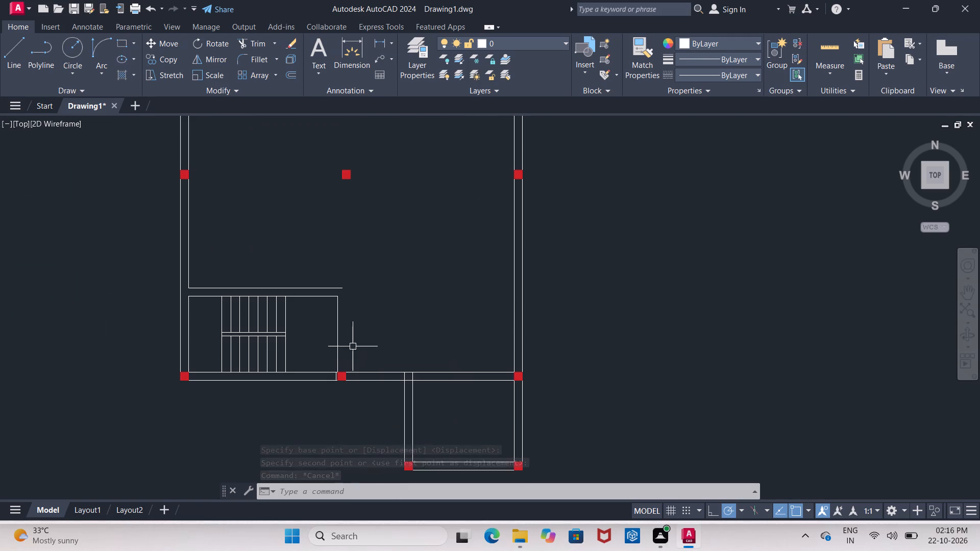
pyautogui.press('o')
pyautogui.press('Return')
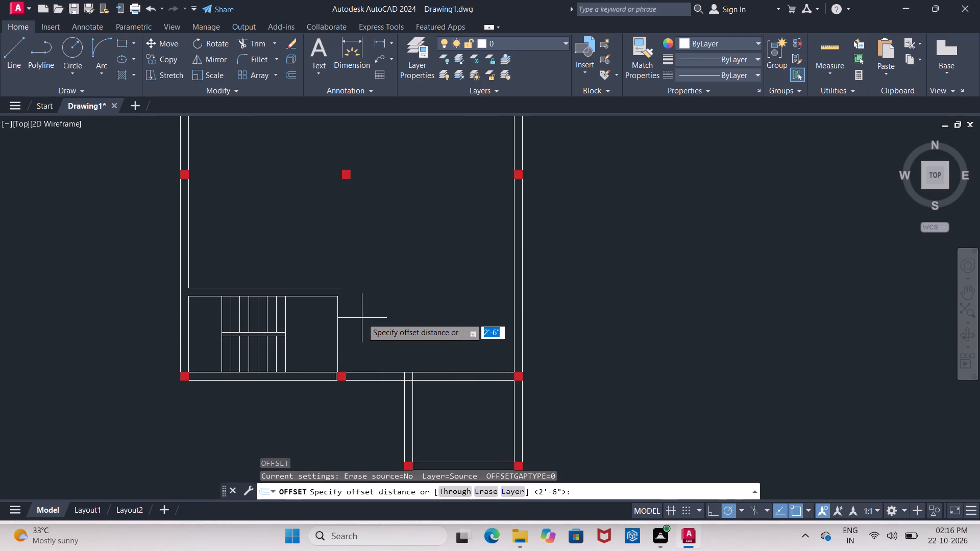
pyautogui.press('9')
pyautogui.hotkey('shift', '"')
pyautogui.press('Return')
pyautogui.click(340, 333)
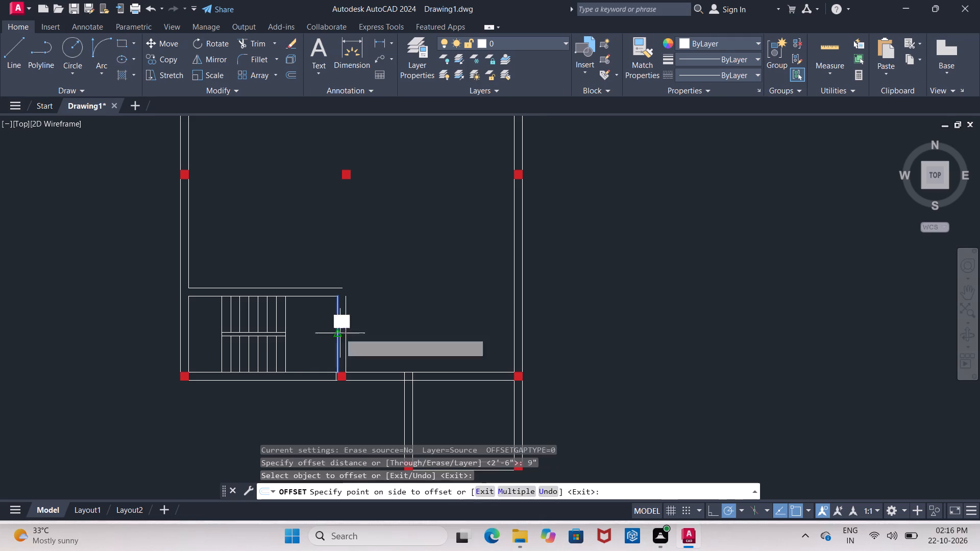
pyautogui.click(366, 331)
pyautogui.press('Escape')
# Erase the leftover jamb stub beside the column at the staircase's southeast corner.
pyautogui.scroll(3, 337, 394)
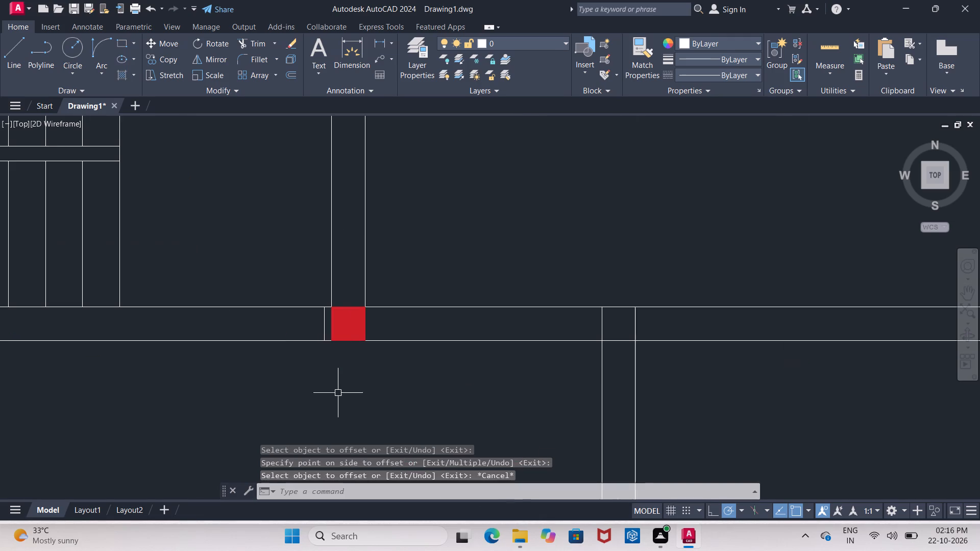
pyautogui.click(325, 332)
pyautogui.press('Delete')
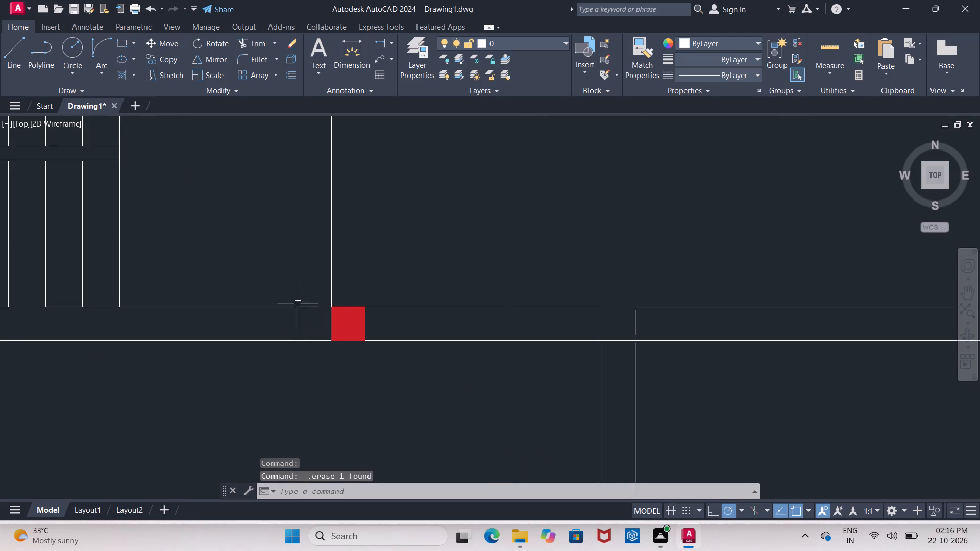
# Fillet the outer lines of the staircase's north and east walls into a corner.
pyautogui.scroll(-3, 288, 291)
pyautogui.scroll(1, 293, 259)
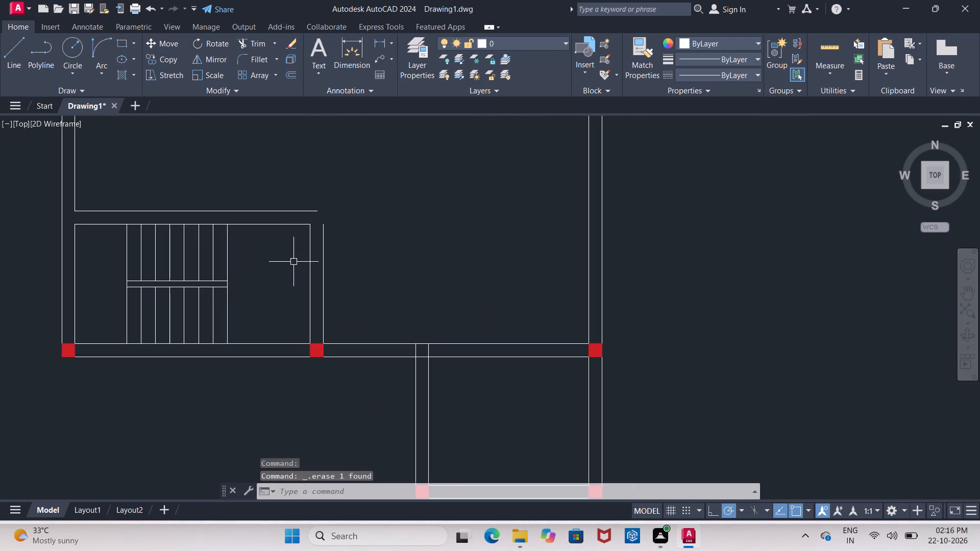
pyautogui.press('f')
pyautogui.press('Return')
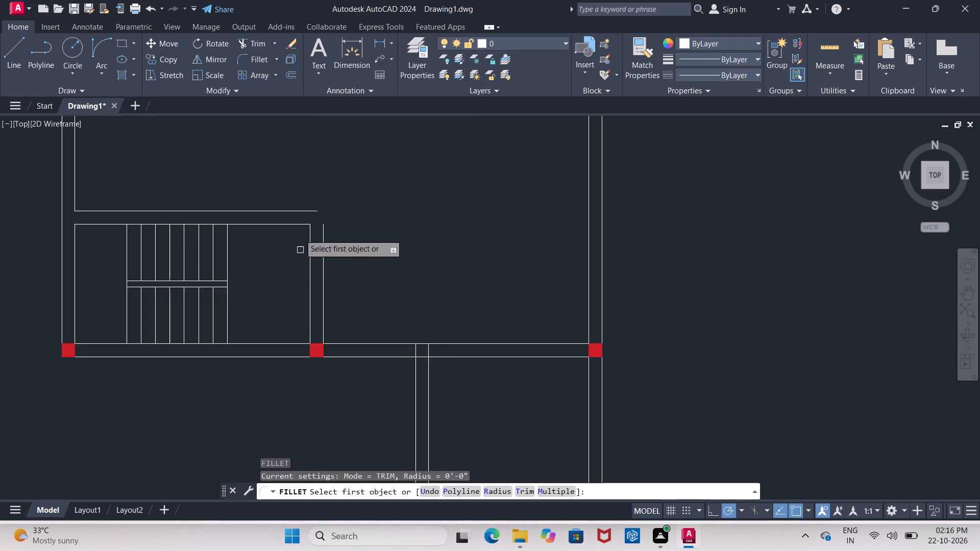
pyautogui.click(296, 212)
pyautogui.click(324, 235)
pyautogui.scroll(-3, 354, 223)
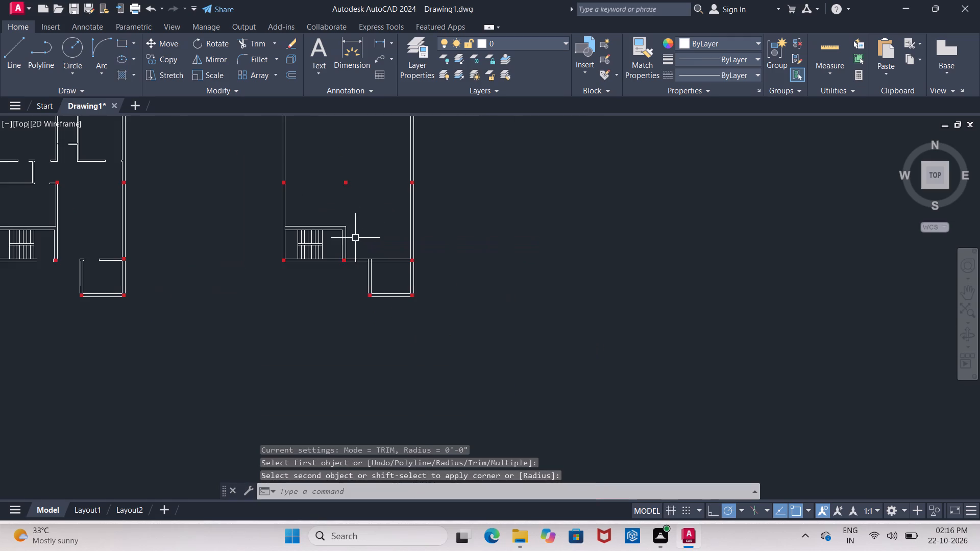
pyautogui.scroll(-2, 357, 196)
pyautogui.scroll(3, 361, 191)
pyautogui.press('Escape')
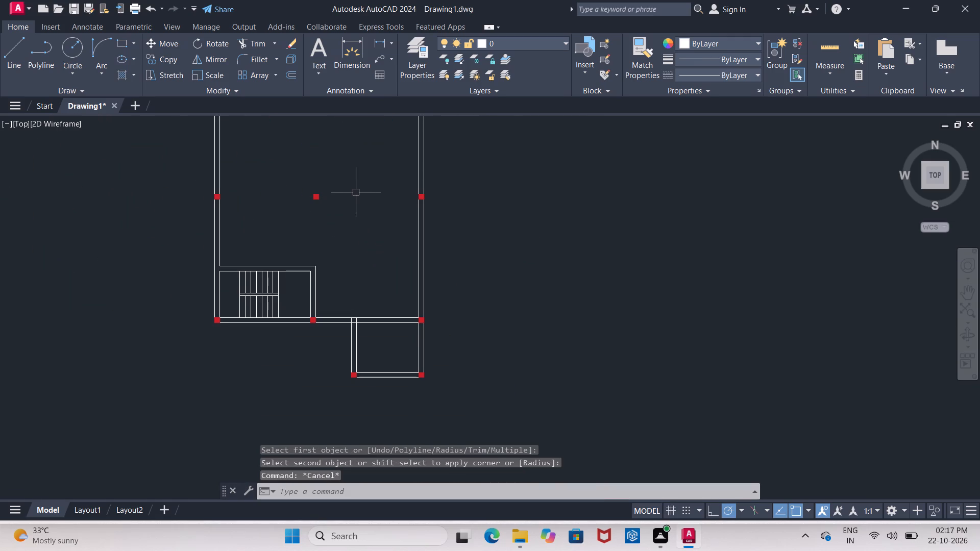
# Extend both lines of the staircase's east wall north past the central column to the north wall.
pyautogui.write('ex')
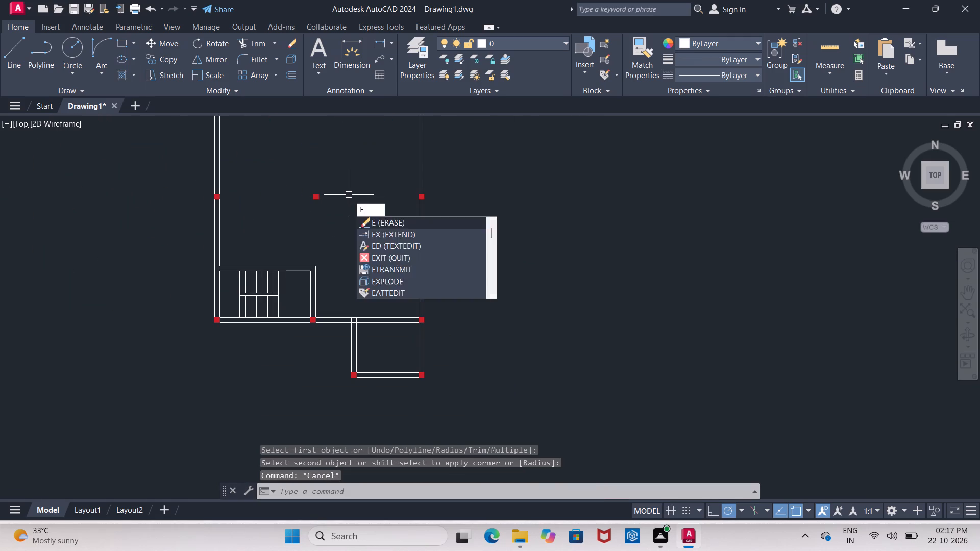
pyautogui.press('Return')
pyautogui.press('Return')
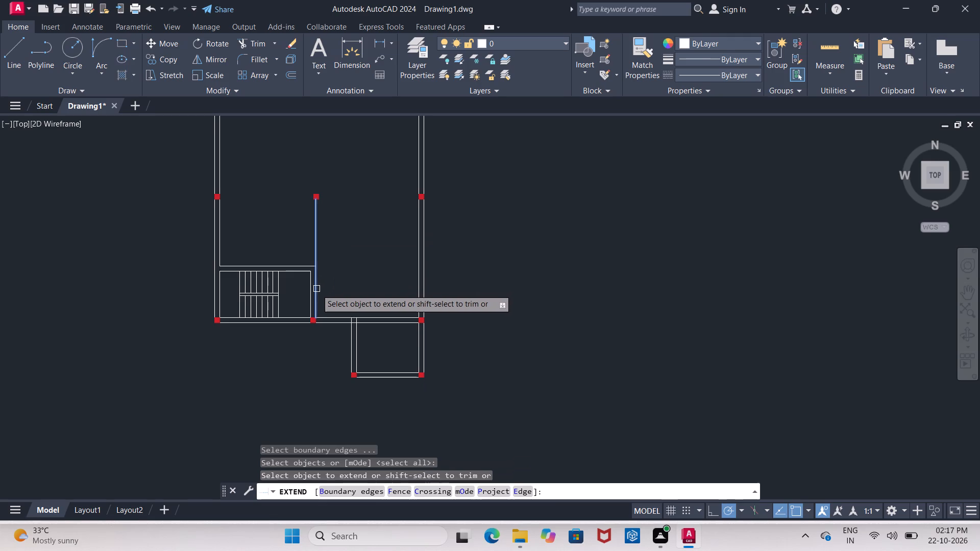
pyautogui.click(316, 289)
pyautogui.click(317, 220)
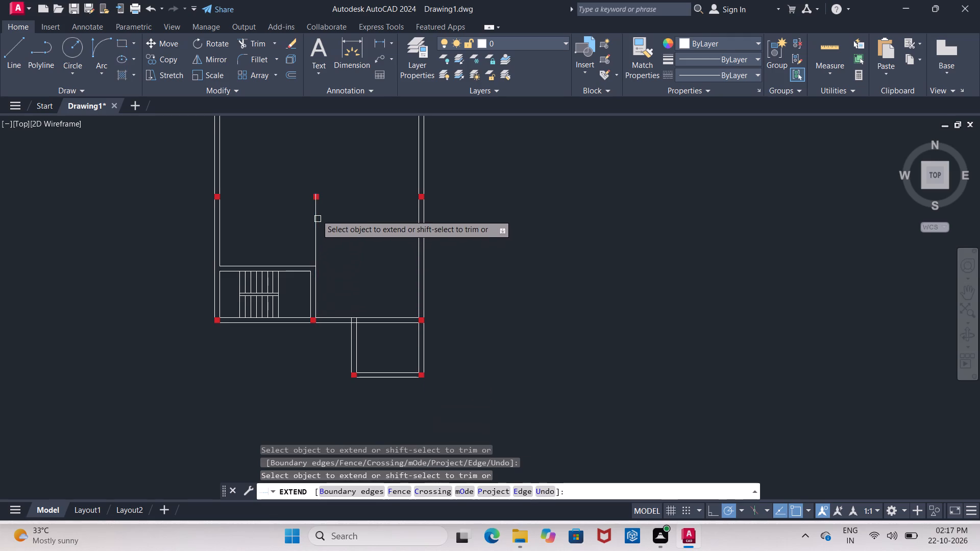
pyautogui.click(315, 217)
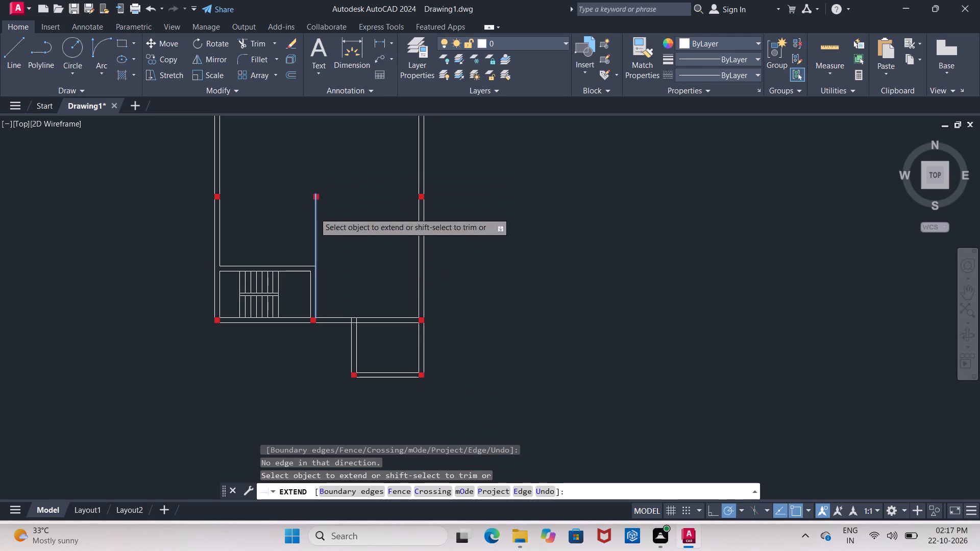
pyautogui.click(314, 213)
pyautogui.scroll(-2, 329, 265)
pyautogui.scroll(2, 318, 229)
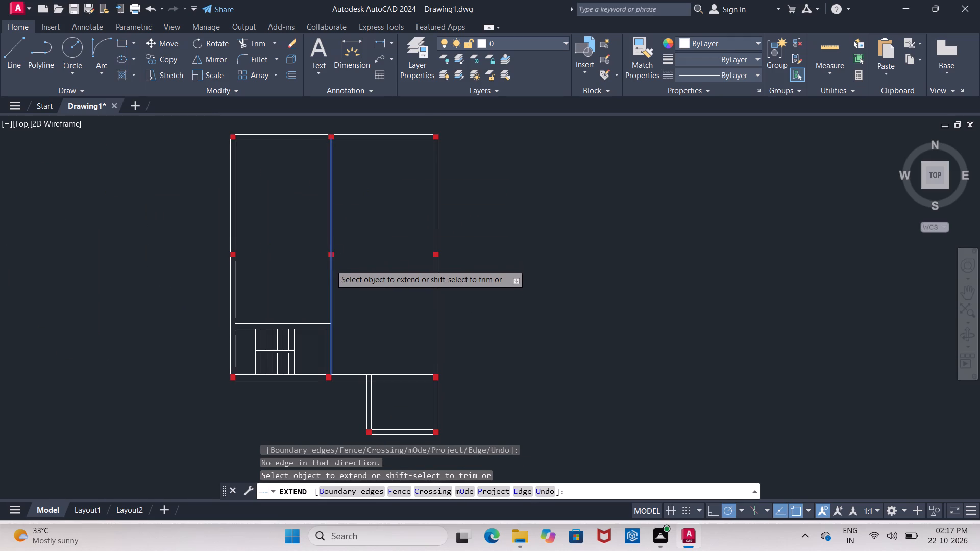
pyautogui.click(330, 265)
pyautogui.click(327, 343)
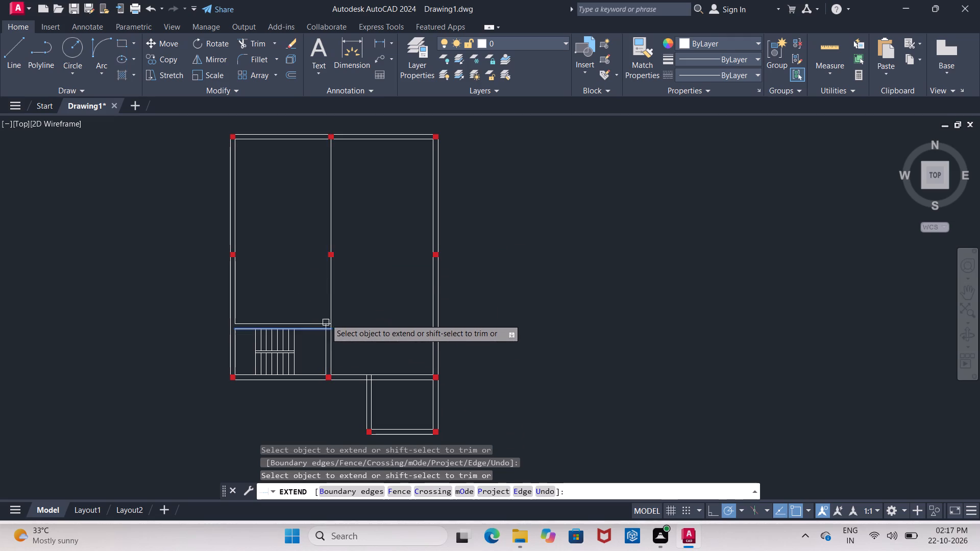
pyautogui.click(326, 338)
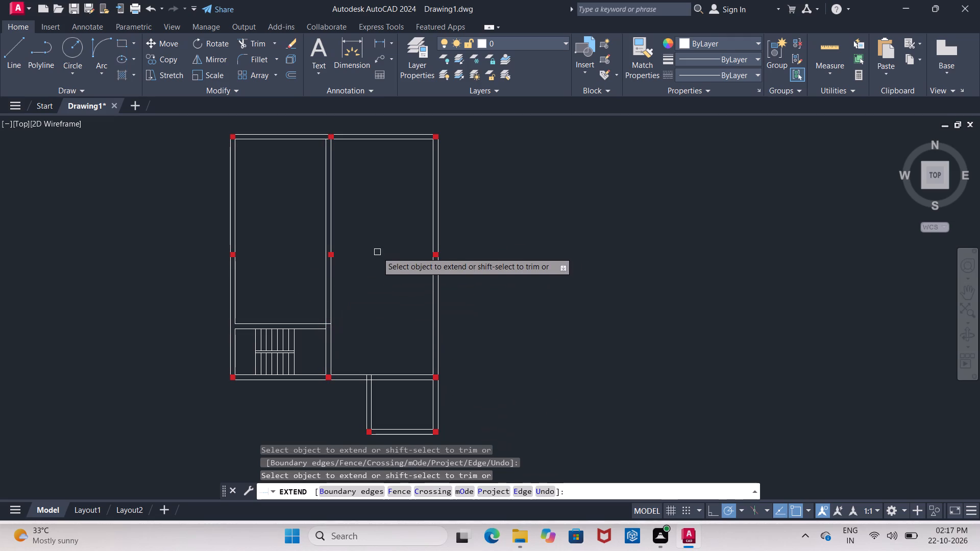
pyautogui.press('Escape')
# Examine how the central column sits on the wall lines in the middle plan and in the eastern copy.
pyautogui.scroll(3, 324, 256)
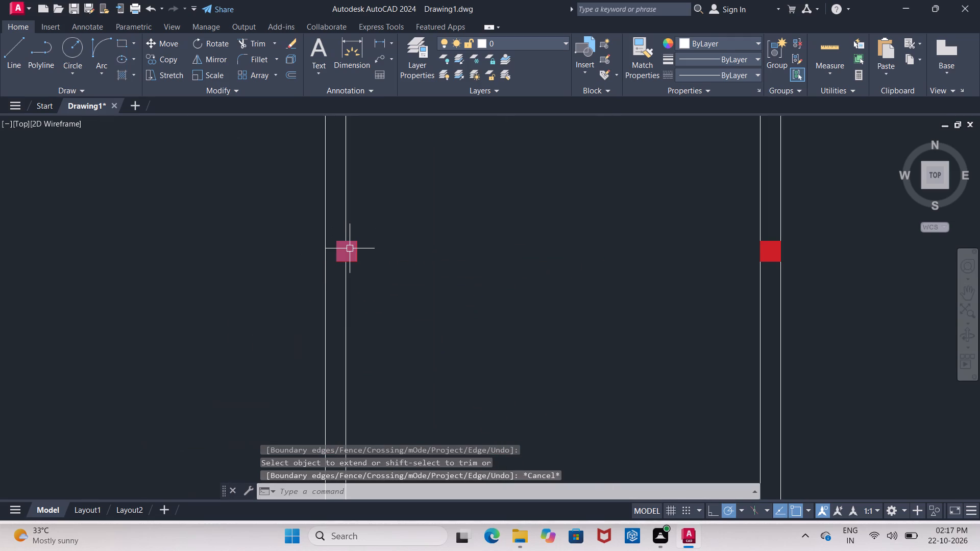
pyautogui.scroll(-6, 369, 258)
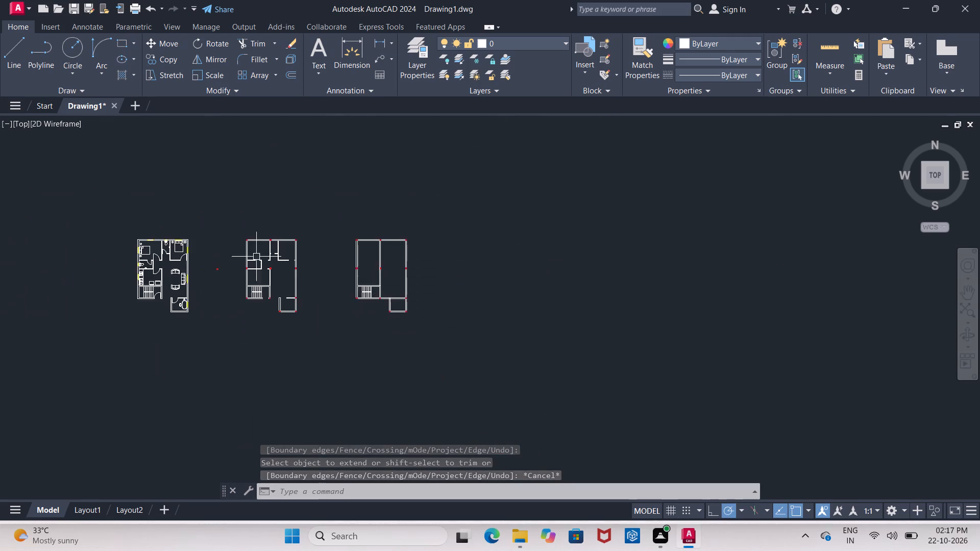
pyautogui.scroll(2, 225, 259)
pyautogui.scroll(-2, 192, 289)
pyautogui.scroll(3, 183, 294)
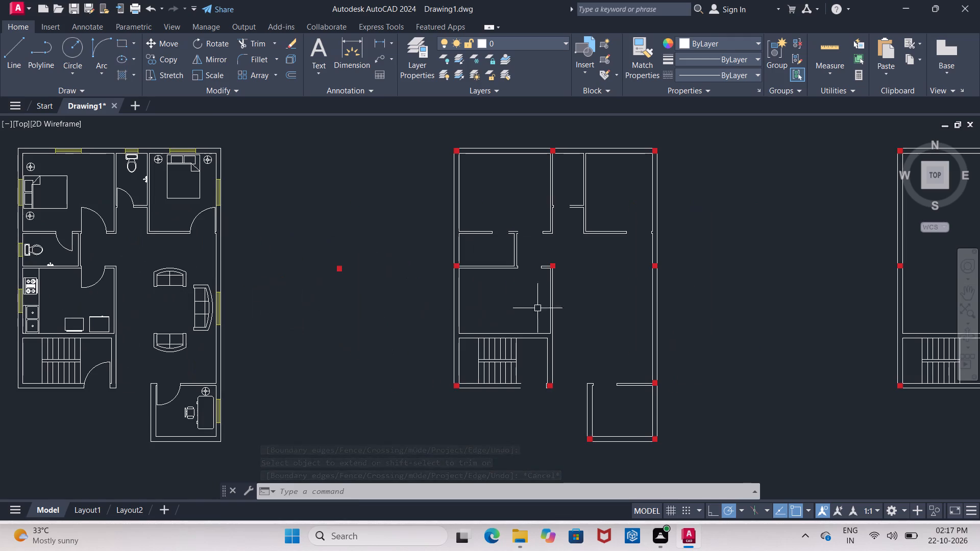
pyautogui.scroll(-2, 445, 320)
pyautogui.scroll(2, 511, 306)
pyautogui.scroll(3, 449, 290)
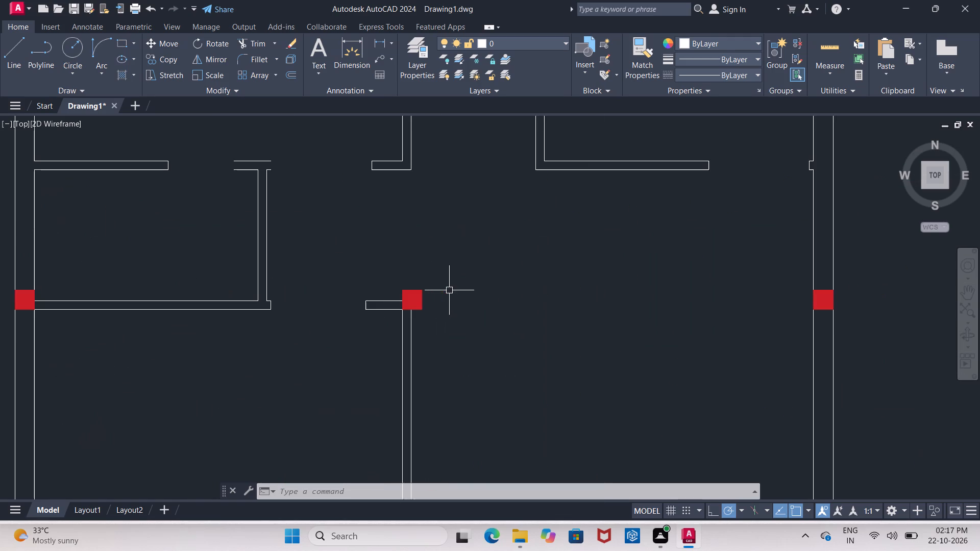
pyautogui.scroll(-2, 345, 282)
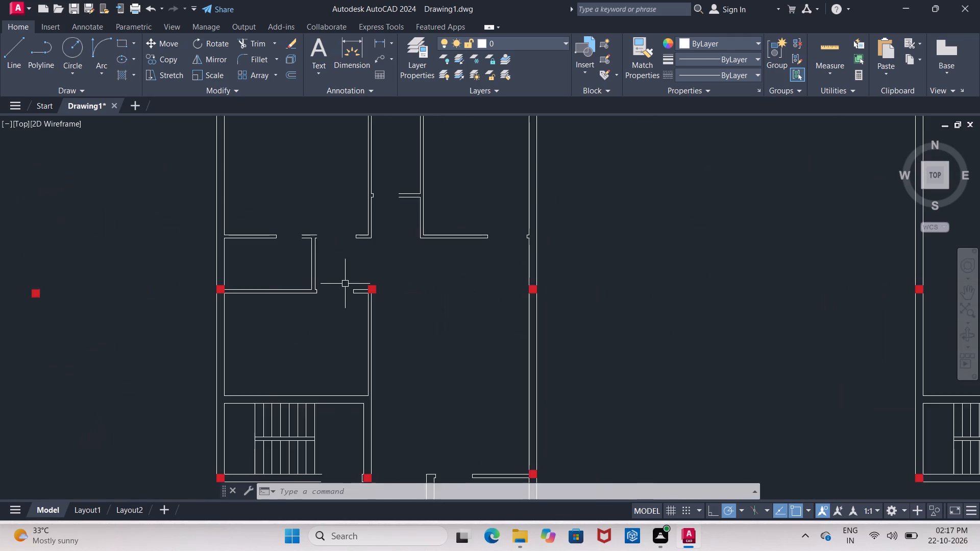
pyautogui.scroll(-1, 347, 286)
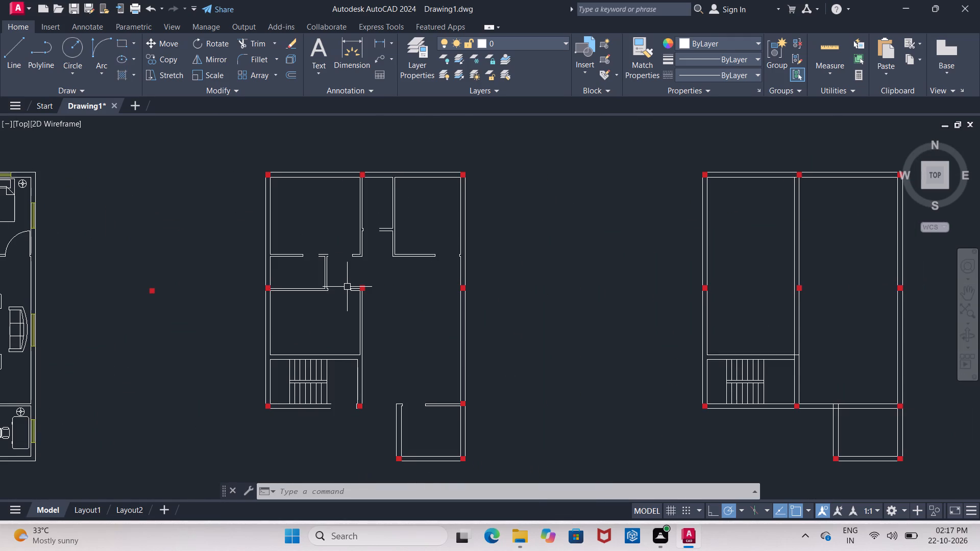
pyautogui.scroll(-1, 312, 302)
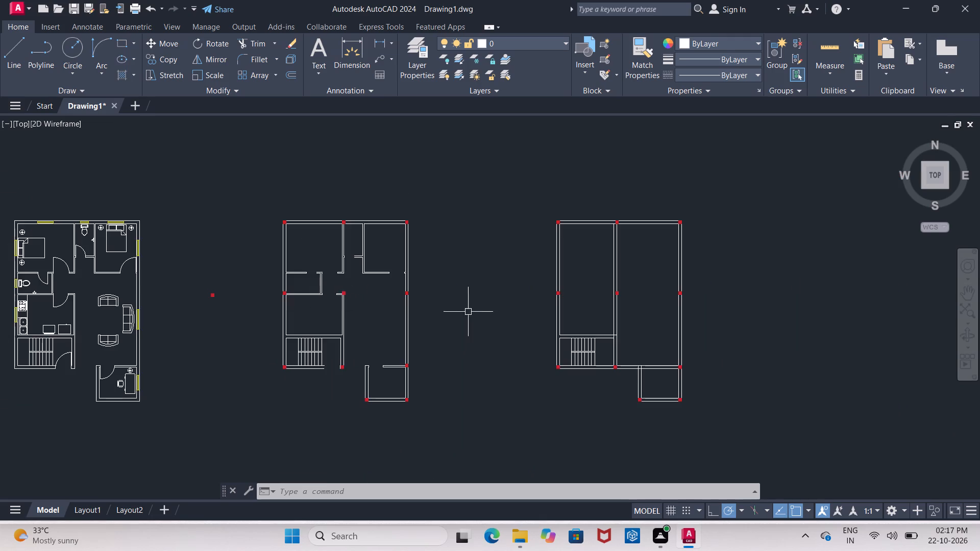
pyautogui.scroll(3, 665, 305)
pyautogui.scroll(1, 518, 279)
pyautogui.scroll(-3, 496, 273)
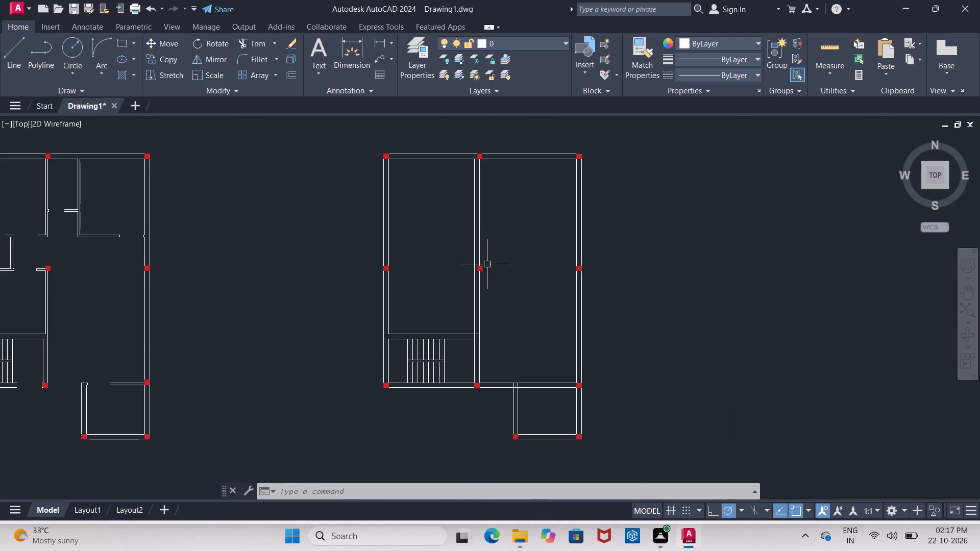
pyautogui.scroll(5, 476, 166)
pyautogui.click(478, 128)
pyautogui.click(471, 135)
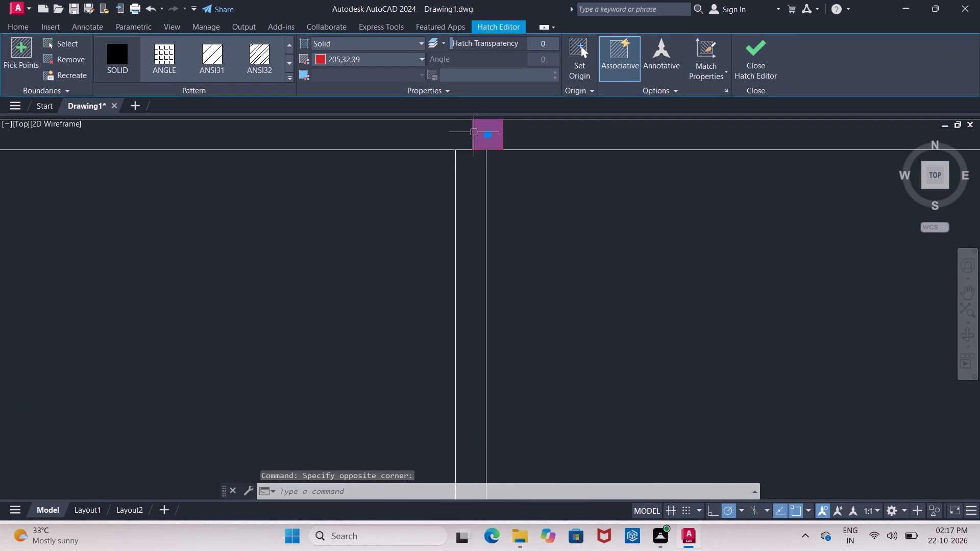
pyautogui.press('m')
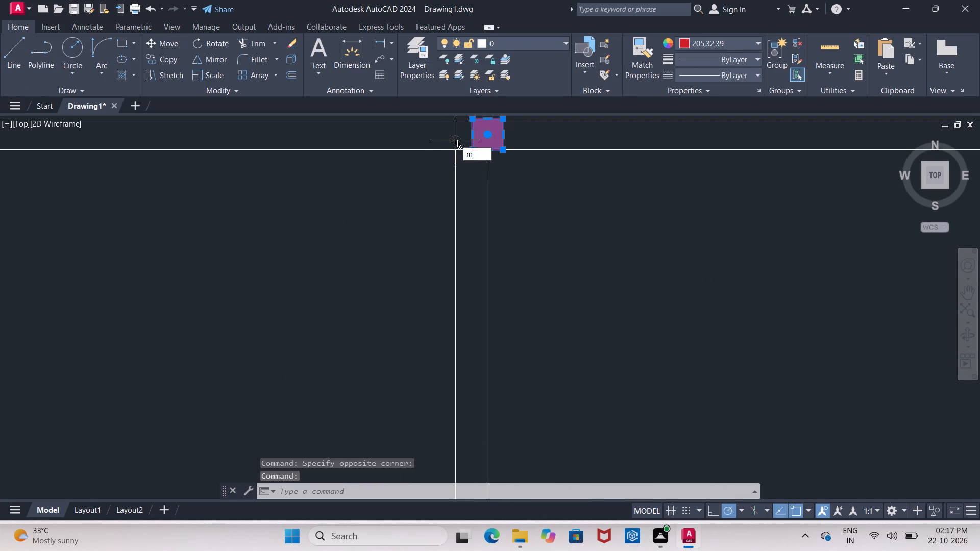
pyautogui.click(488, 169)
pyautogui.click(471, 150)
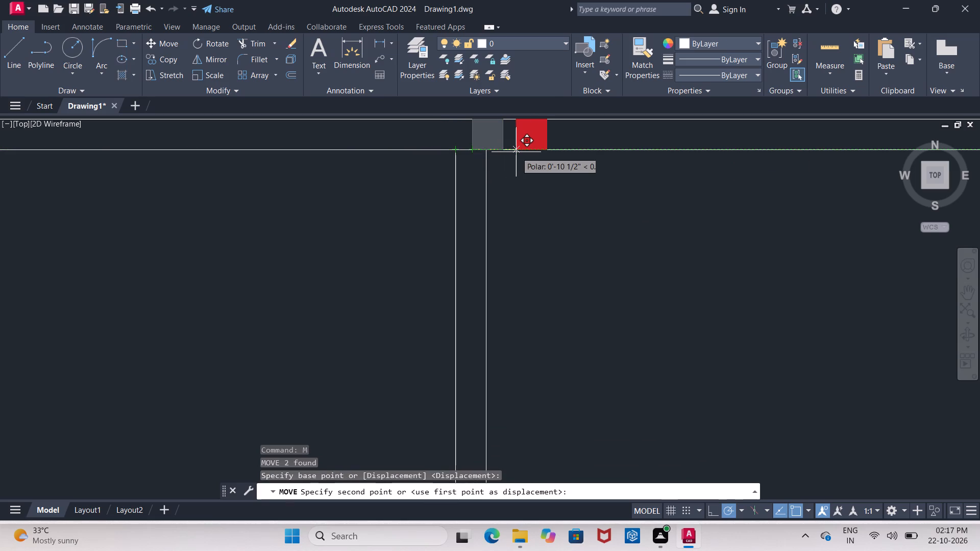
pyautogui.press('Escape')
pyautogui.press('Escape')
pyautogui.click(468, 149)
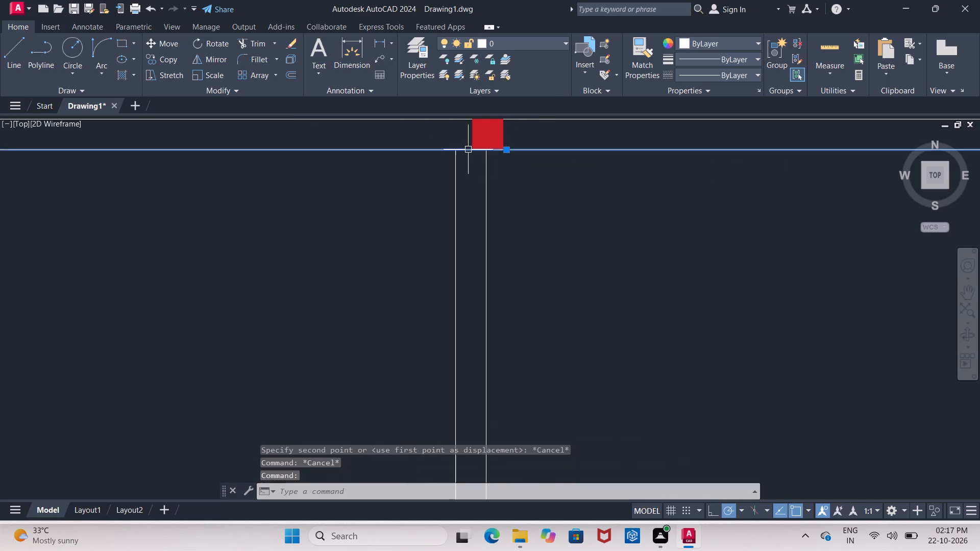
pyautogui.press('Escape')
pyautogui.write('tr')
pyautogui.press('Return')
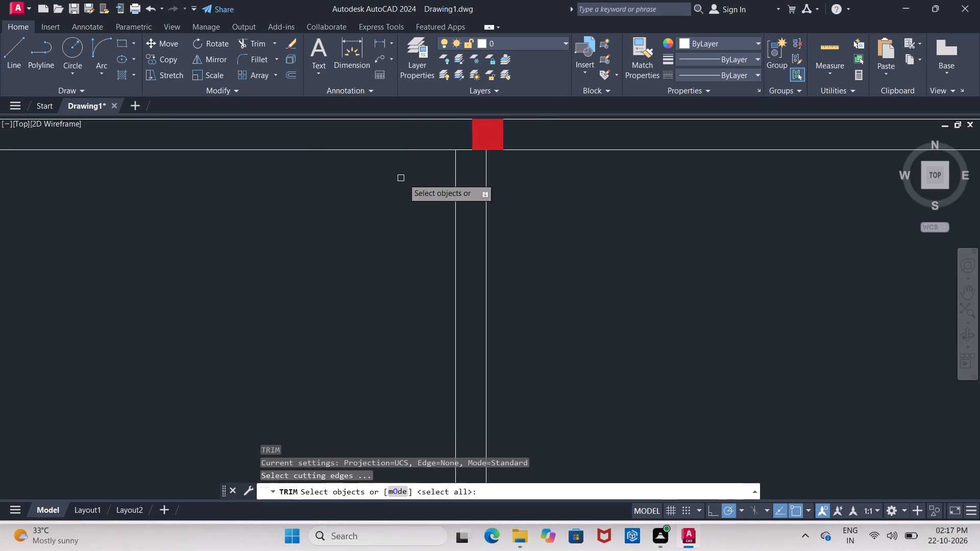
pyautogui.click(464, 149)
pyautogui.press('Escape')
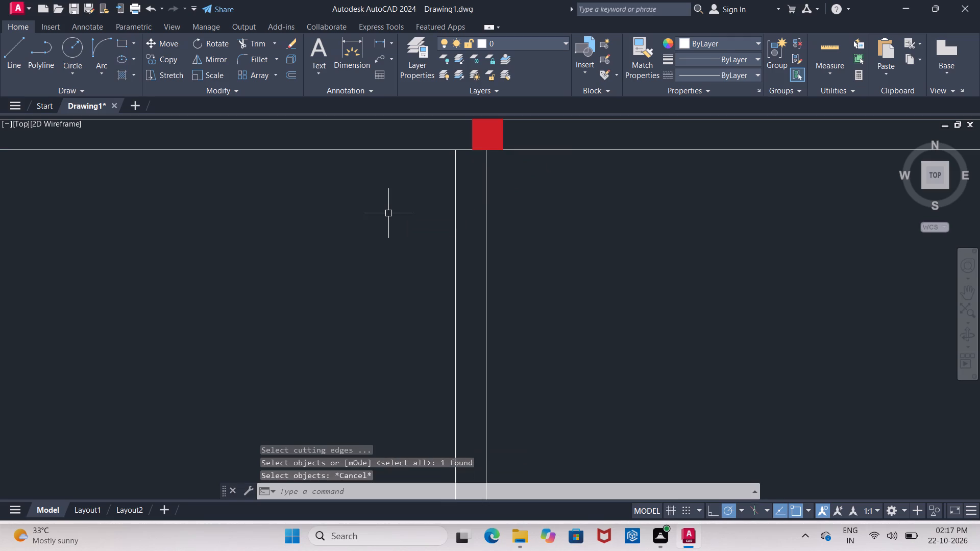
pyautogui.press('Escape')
# Trim the north wall's inner line between the two lines of the central wall in the eastern plan copy.
pyautogui.write('tr')
pyautogui.press('Return')
pyautogui.press('Return')
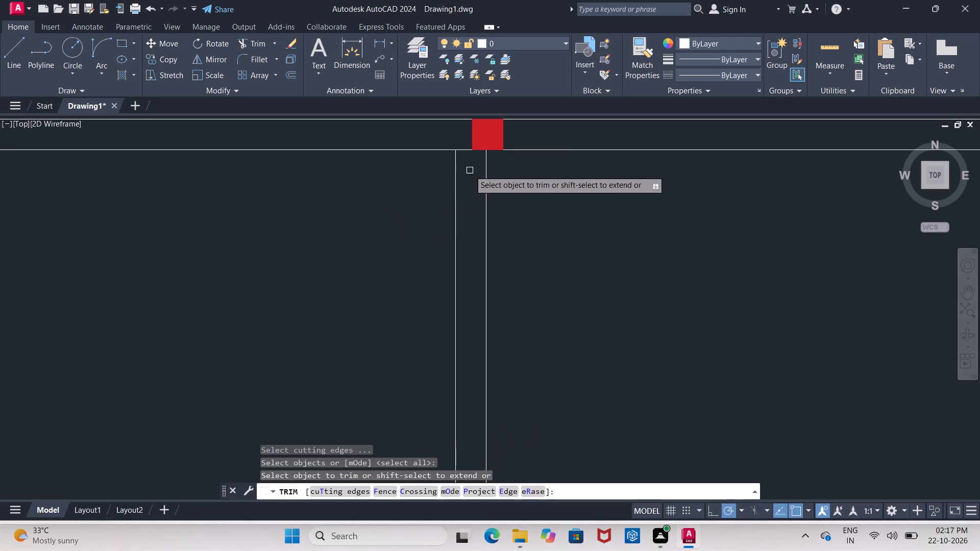
pyautogui.click(463, 152)
pyautogui.click(462, 149)
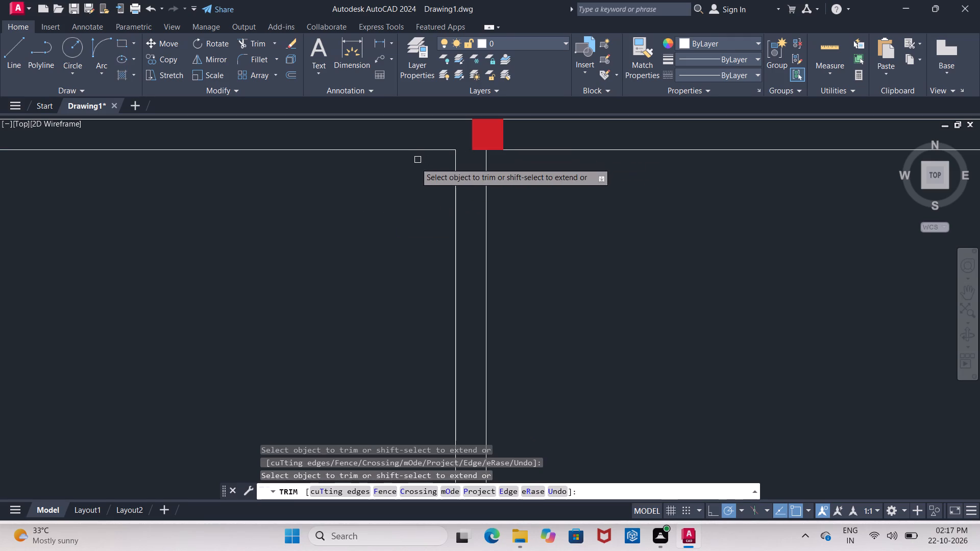
# Trim the wall lines crossing the junction between the staircase's north wall and the central wall.
pyautogui.scroll(-5, 412, 164)
pyautogui.scroll(3, 417, 252)
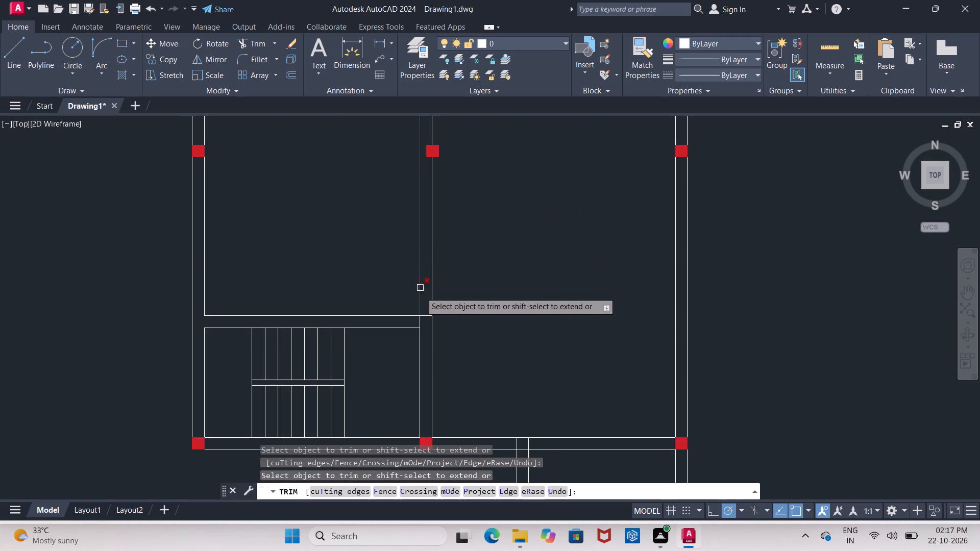
pyautogui.click(425, 317)
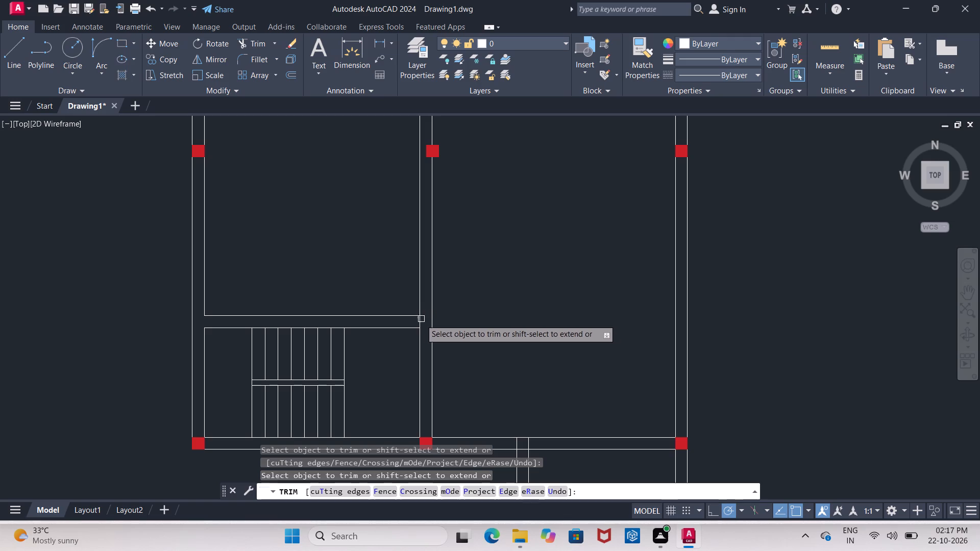
pyautogui.click(418, 321)
pyautogui.press('Escape')
# Move the central column 5" west so that it sits between the two lines of the central wall.
pyautogui.scroll(-2, 372, 268)
pyautogui.scroll(2, 399, 223)
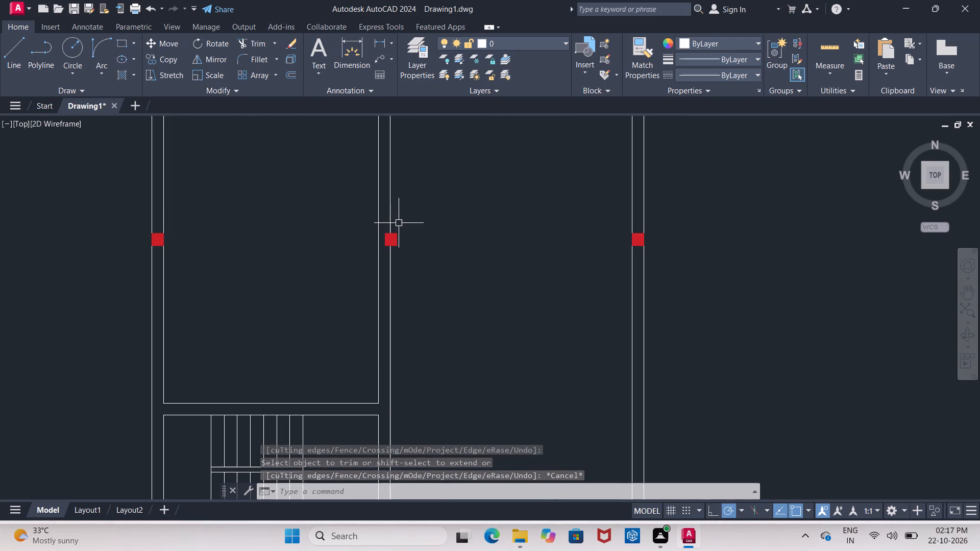
pyautogui.click(390, 243)
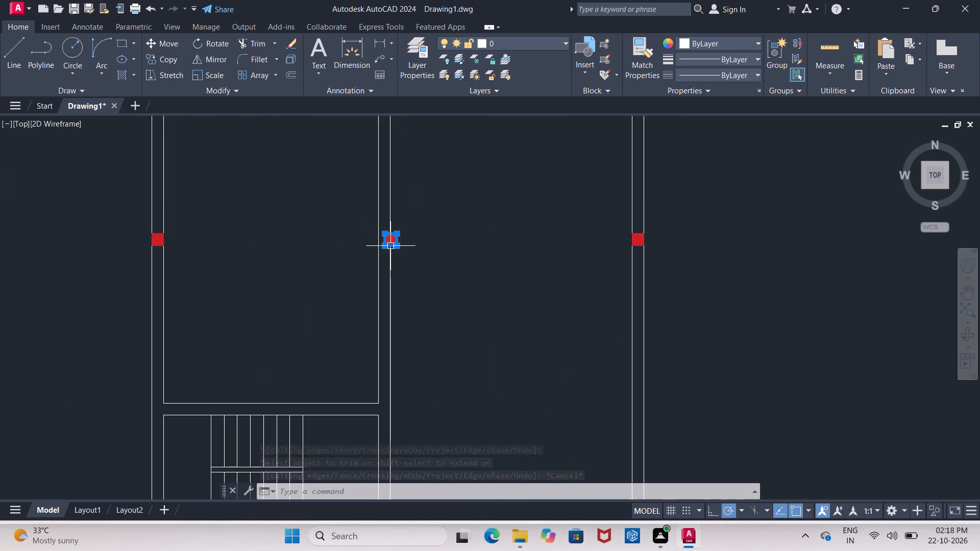
pyautogui.scroll(4, 390, 241)
pyautogui.click(390, 241)
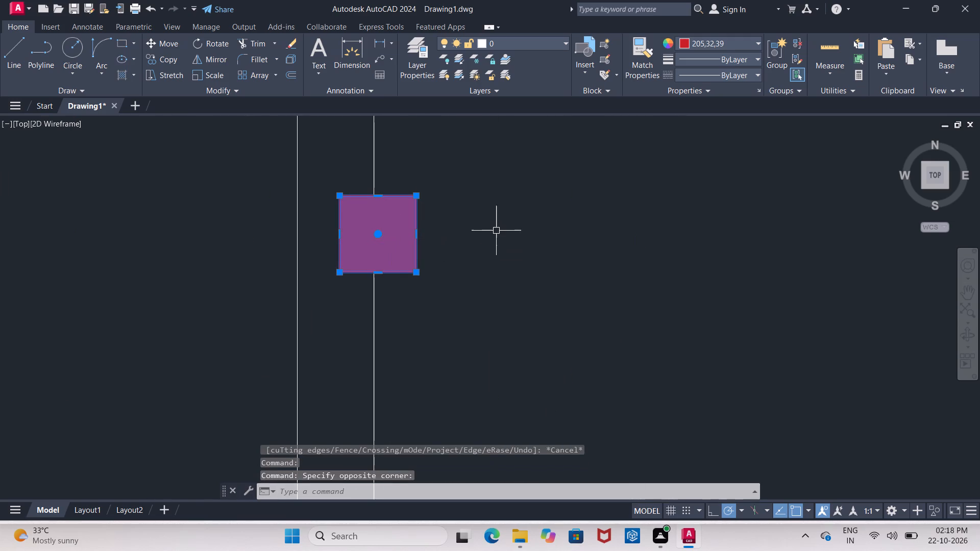
pyautogui.press('m')
pyautogui.click(533, 259)
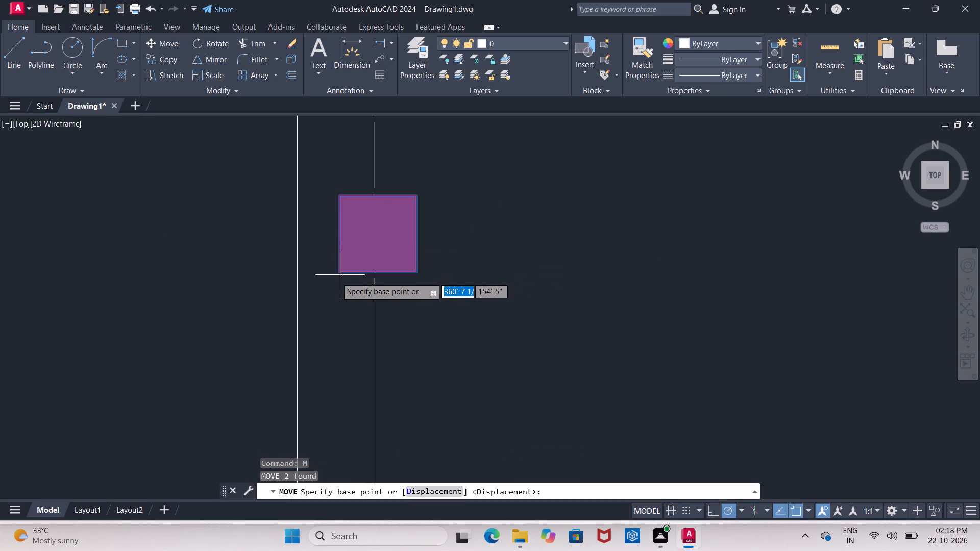
pyautogui.click(342, 276)
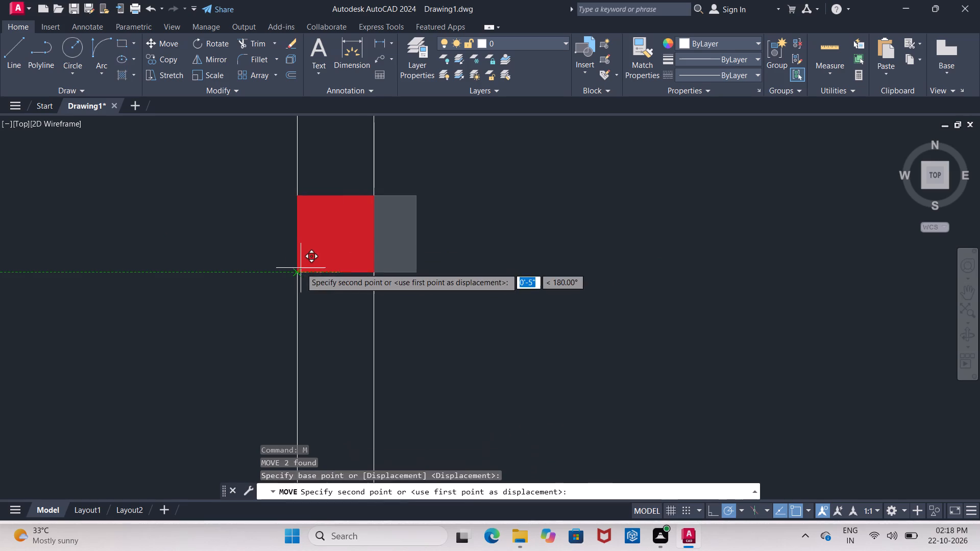
pyautogui.click(301, 268)
# Move the north wall's middle column west so its southwest corner meets the corner of the central wall and north wall lines.
pyautogui.scroll(-8, 339, 240)
pyautogui.scroll(5, 348, 209)
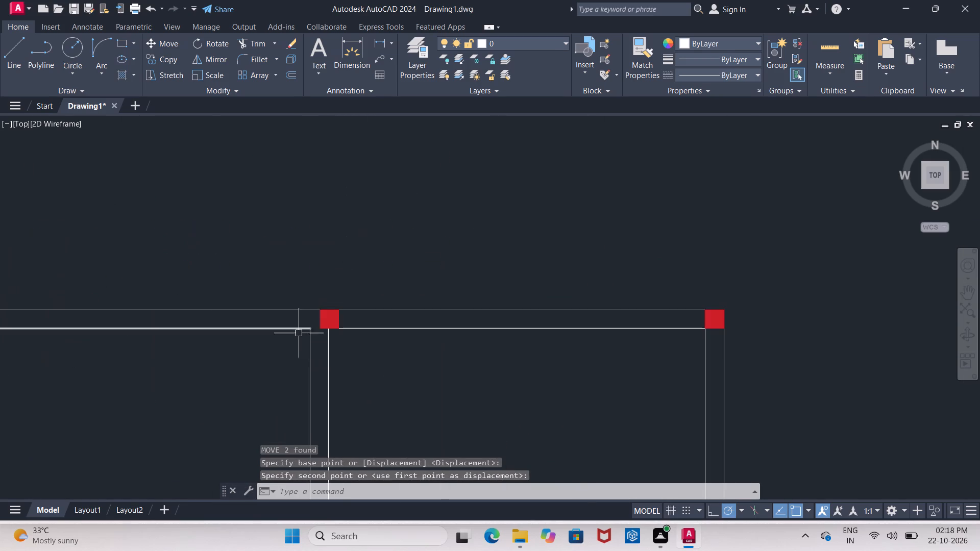
pyautogui.scroll(2, 304, 337)
pyautogui.click(356, 294)
pyautogui.click(340, 298)
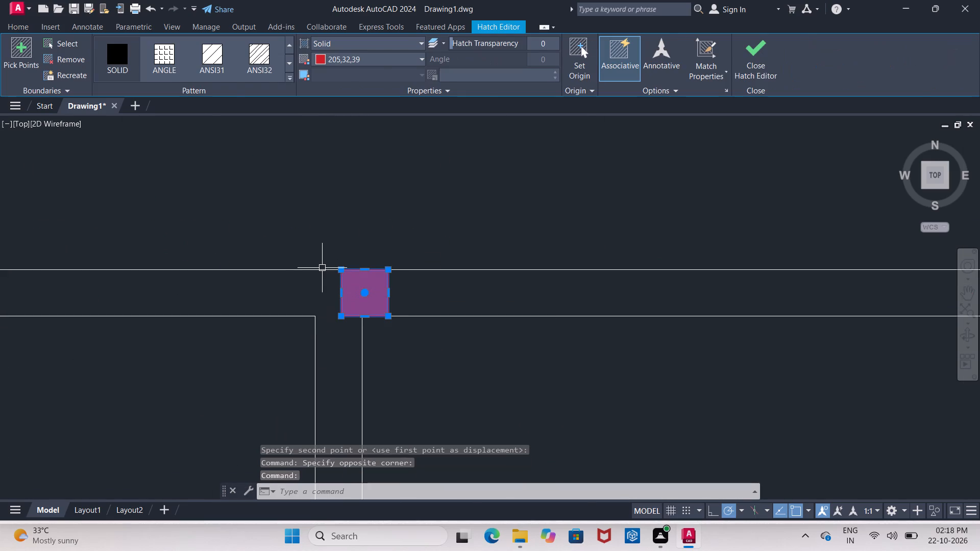
pyautogui.press('m')
pyautogui.click(364, 295)
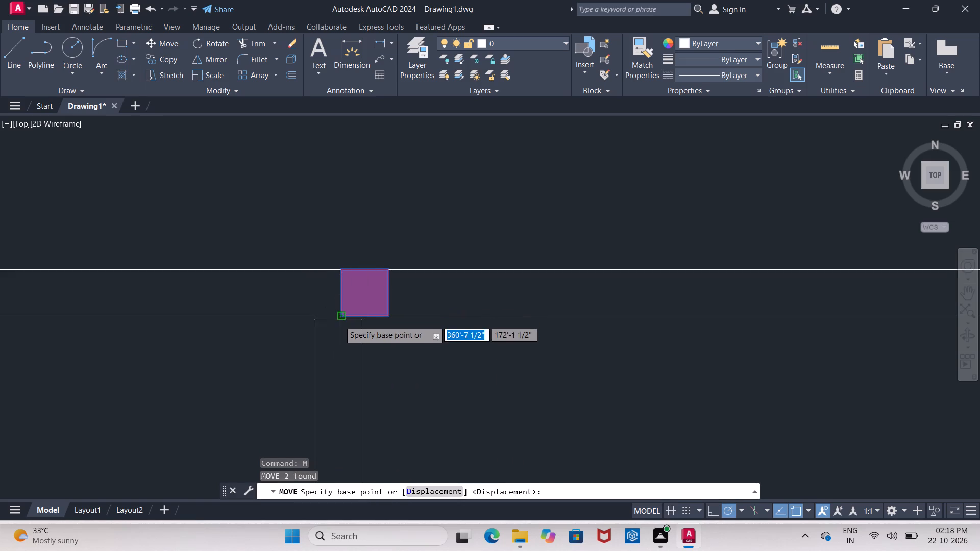
pyautogui.click(342, 319)
pyautogui.click(314, 317)
# Examine the column positions and wall junctions of the eastern plan copy and compare them with the middle plan.
pyautogui.scroll(-3, 391, 222)
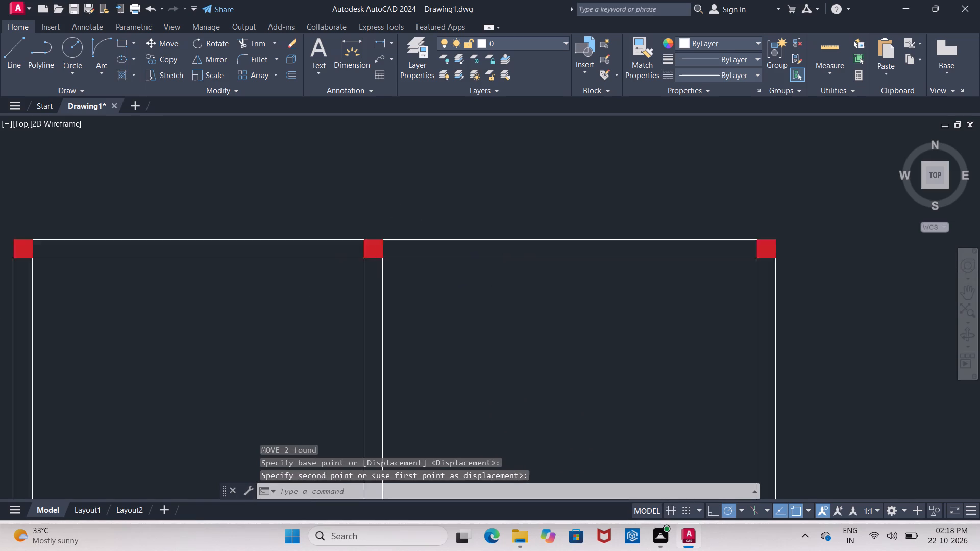
pyautogui.scroll(-2, 401, 220)
pyautogui.scroll(2, 397, 323)
pyautogui.scroll(-4, 365, 209)
pyautogui.scroll(3, 360, 293)
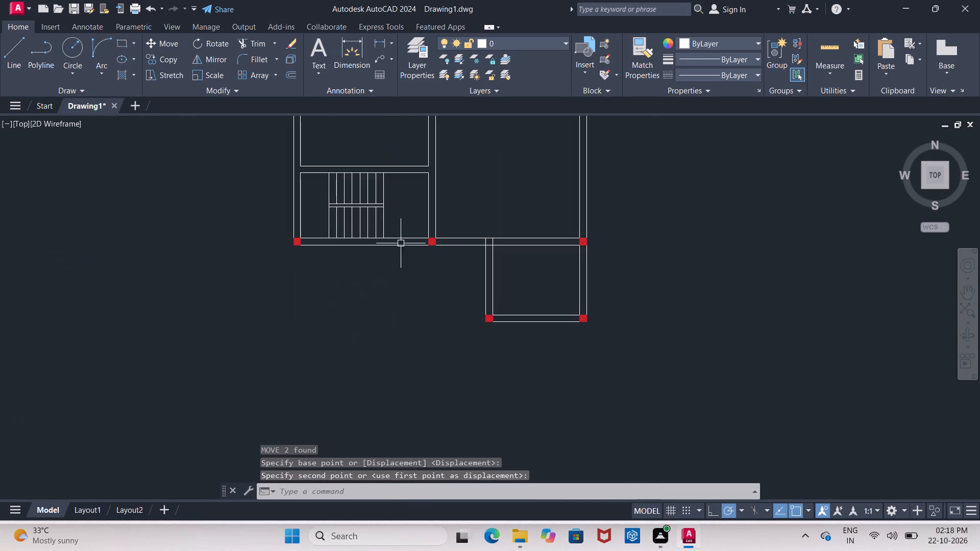
pyautogui.scroll(-3, 376, 240)
pyautogui.scroll(3, 393, 237)
pyautogui.press('Escape')
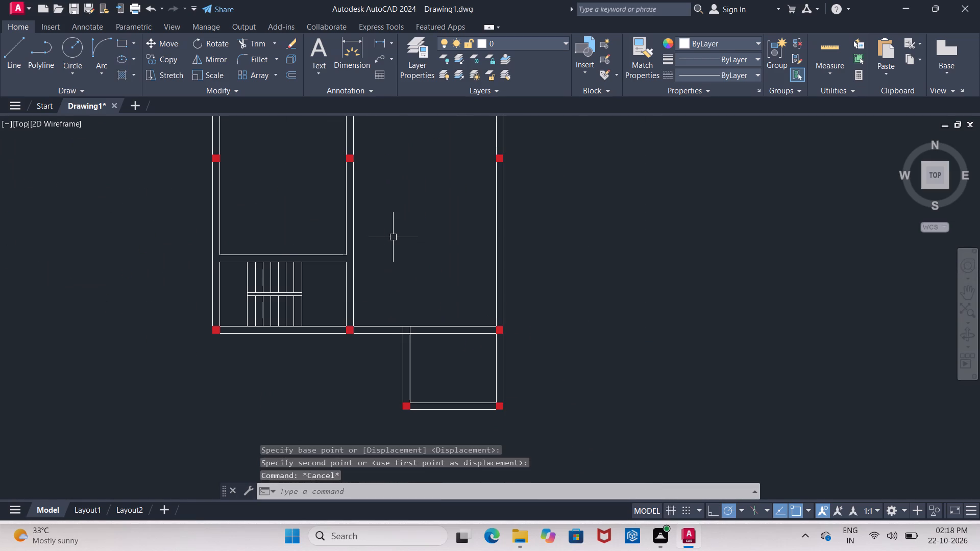
pyautogui.press('Escape')
pyautogui.press('Escape')
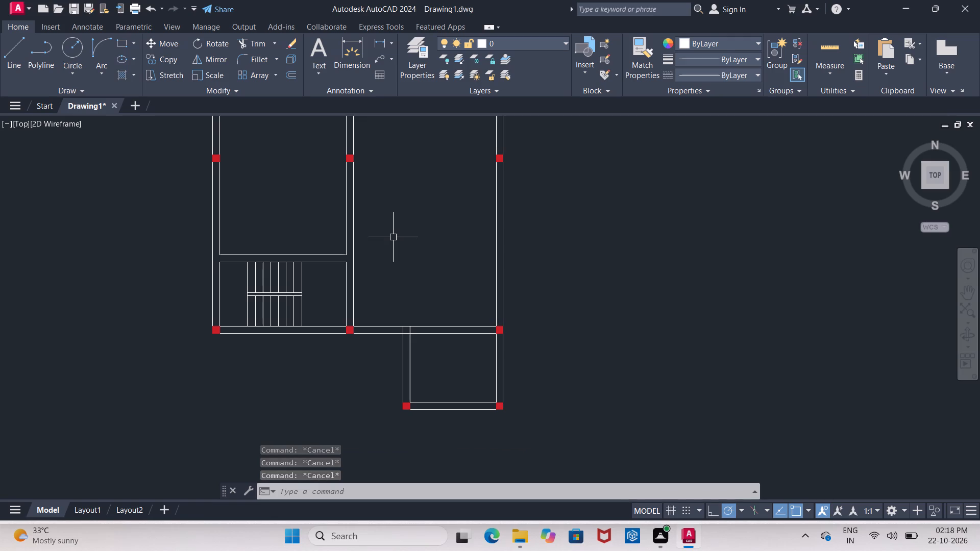
pyautogui.scroll(-3, 369, 254)
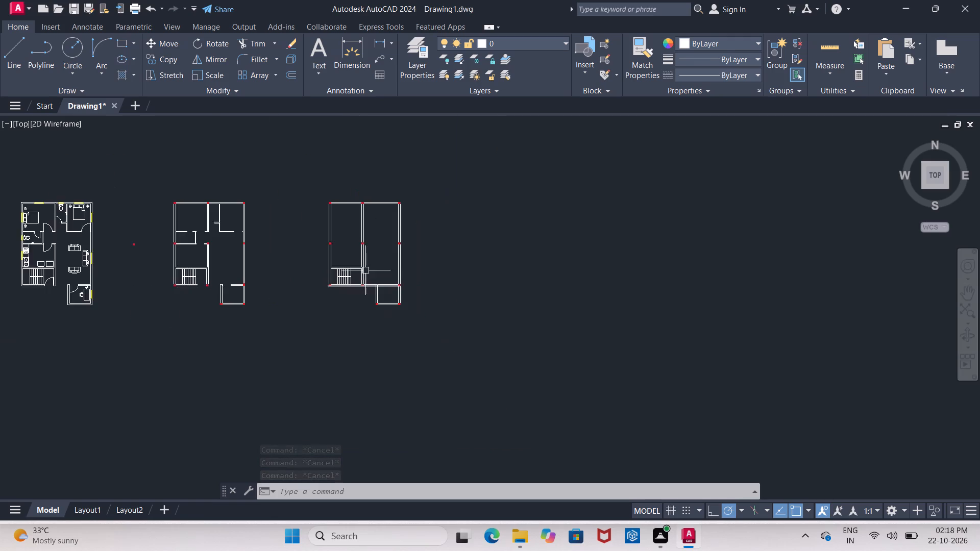
pyautogui.scroll(2, 380, 254)
pyautogui.scroll(-1, 396, 254)
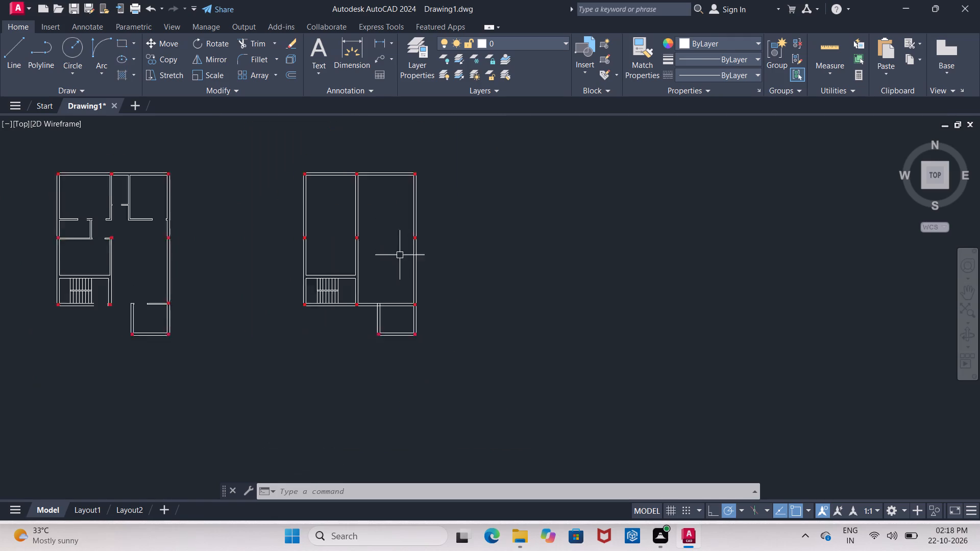
pyautogui.scroll(-2, 401, 256)
pyautogui.scroll(4, 300, 248)
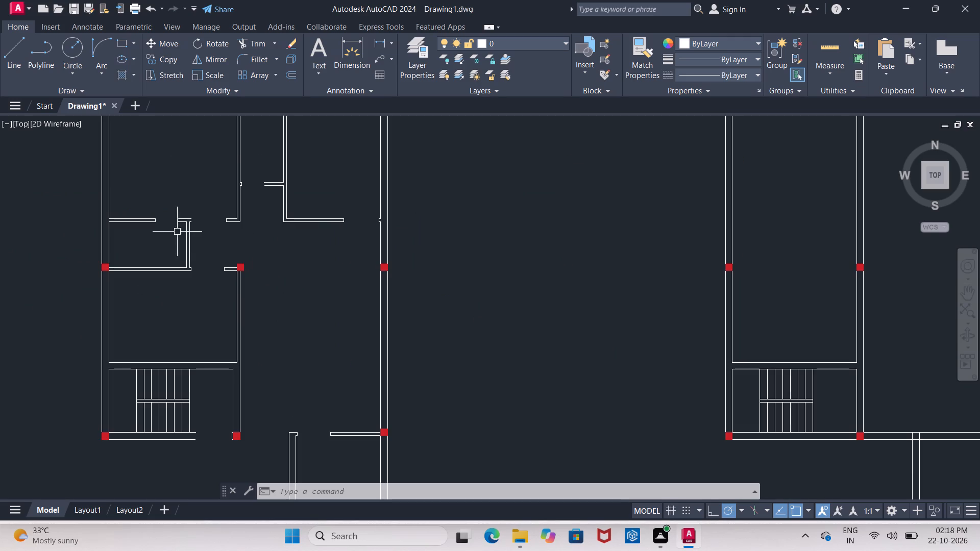
pyautogui.scroll(-3, 155, 232)
pyautogui.scroll(2, 310, 266)
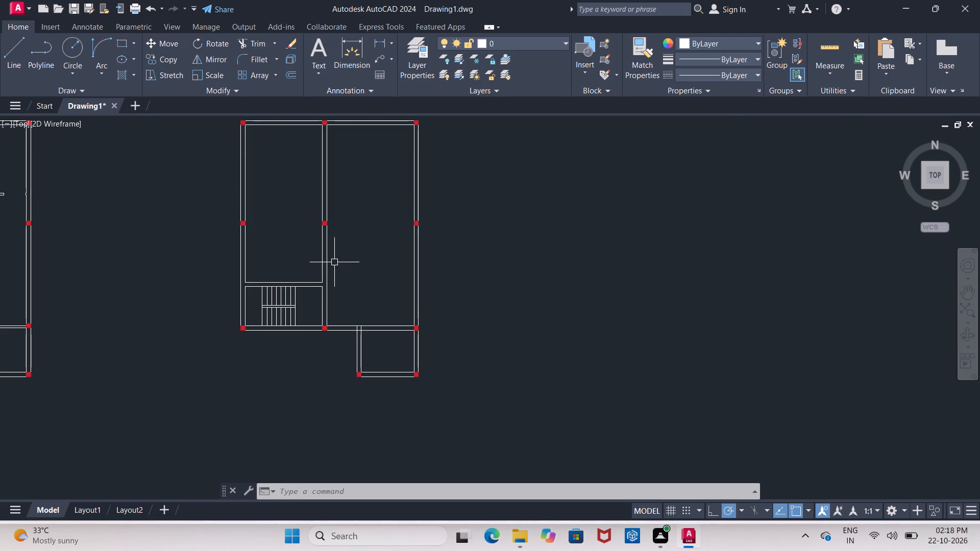
# Erase the west wall's inner line segment running north from the middle column in the eastern copy.
pyautogui.scroll(2, 261, 209)
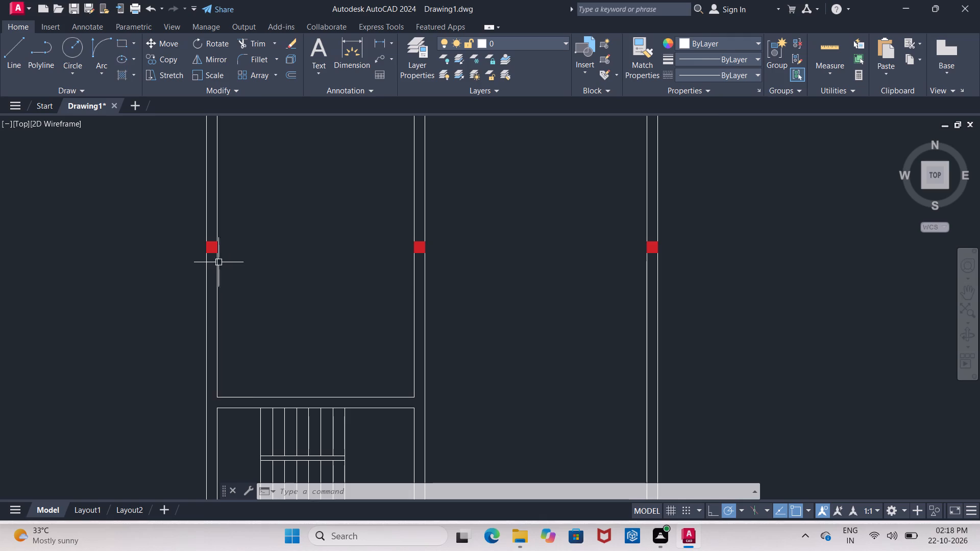
pyautogui.scroll(3, 215, 261)
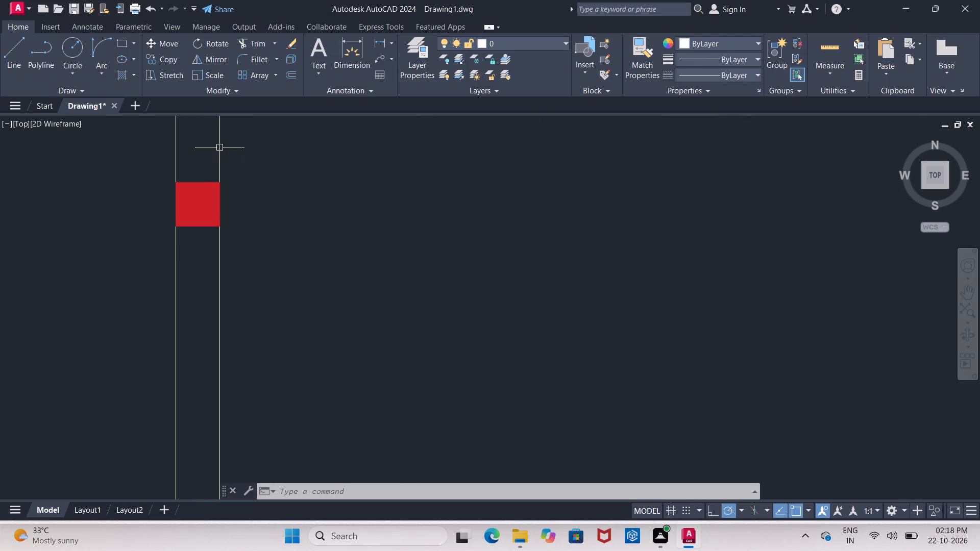
pyautogui.click(217, 147)
pyautogui.scroll(-5, 241, 197)
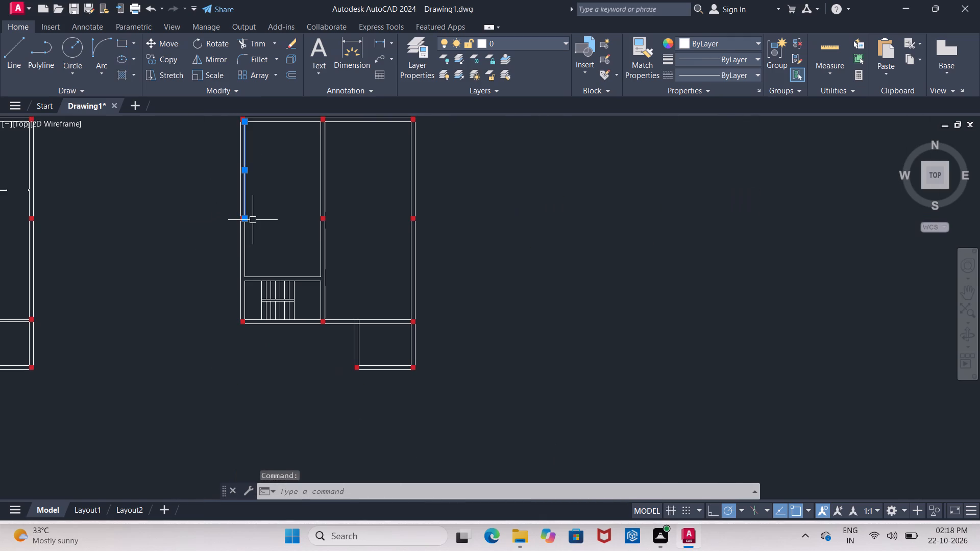
pyautogui.press('Delete')
pyautogui.scroll(2, 246, 187)
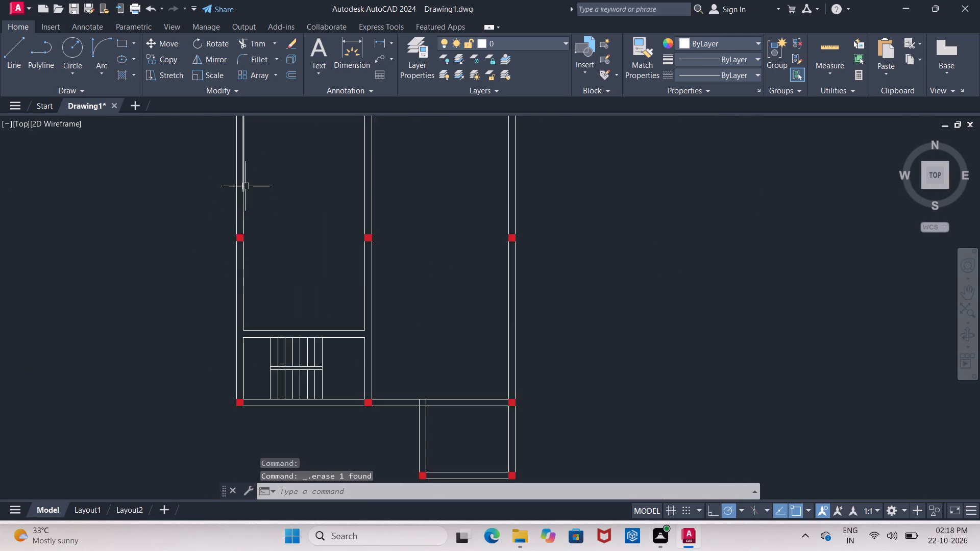
pyautogui.scroll(-3, 262, 213)
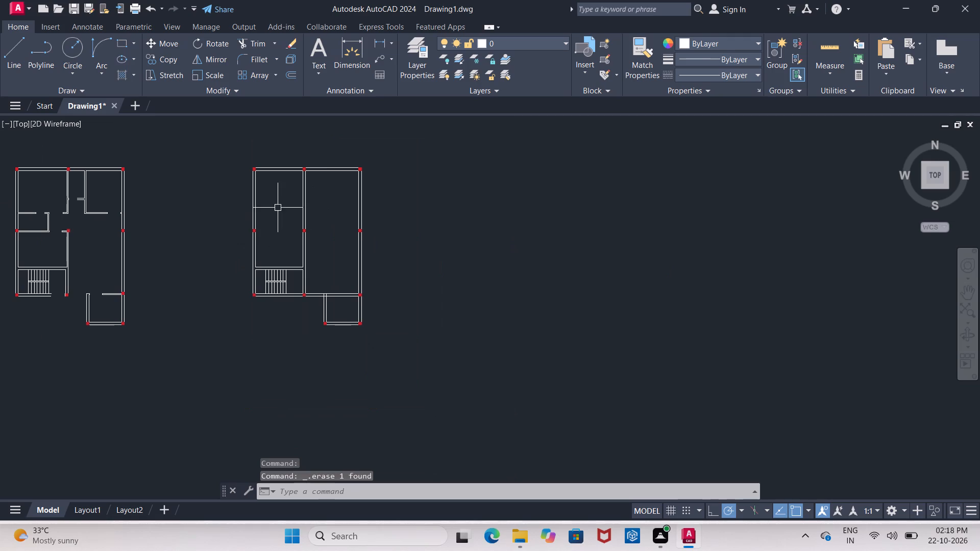
pyautogui.scroll(2, 273, 226)
pyautogui.press('Escape')
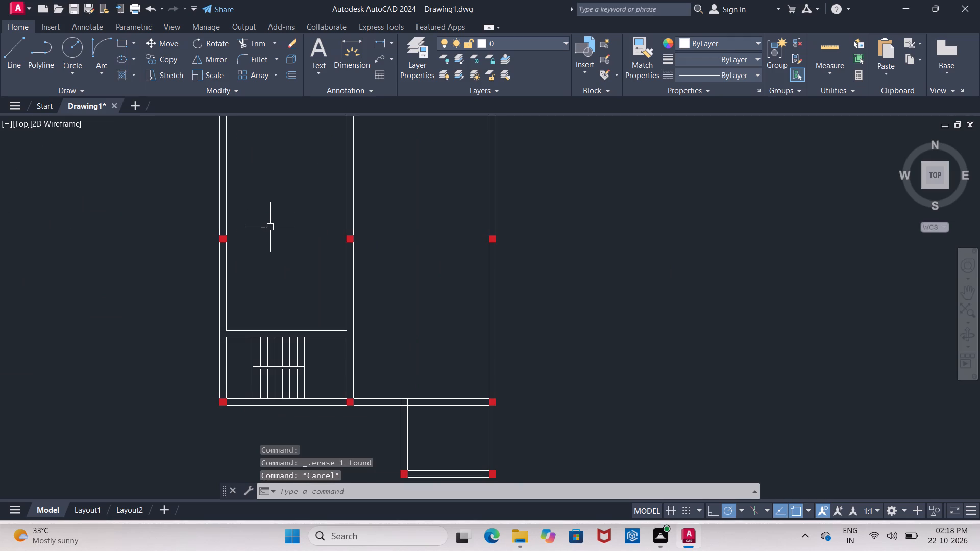
# Draw a line along the middle columns' north edges, from the west wall's column to the east wall's column.
pyautogui.press('l')
pyautogui.press('Return')
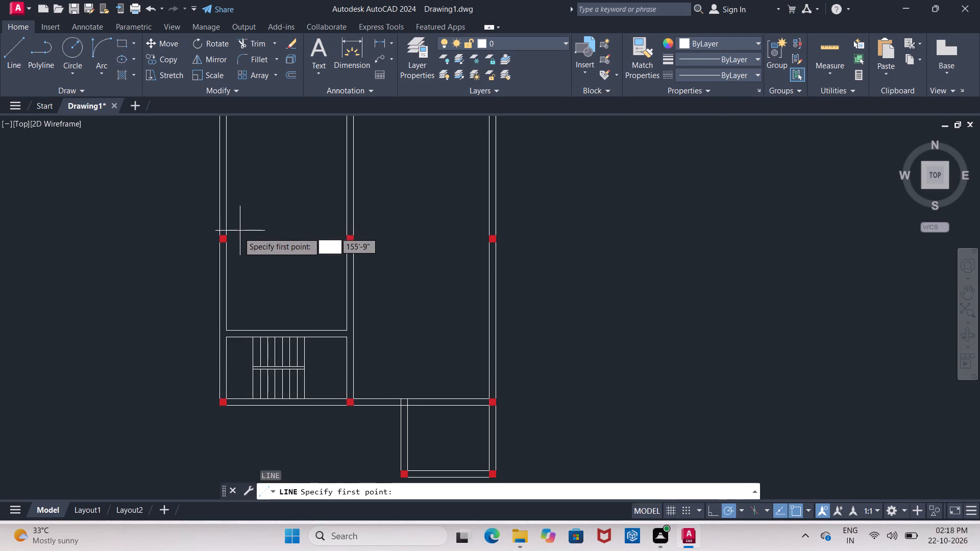
pyautogui.scroll(3, 235, 232)
pyautogui.click(206, 243)
pyautogui.scroll(-4, 248, 238)
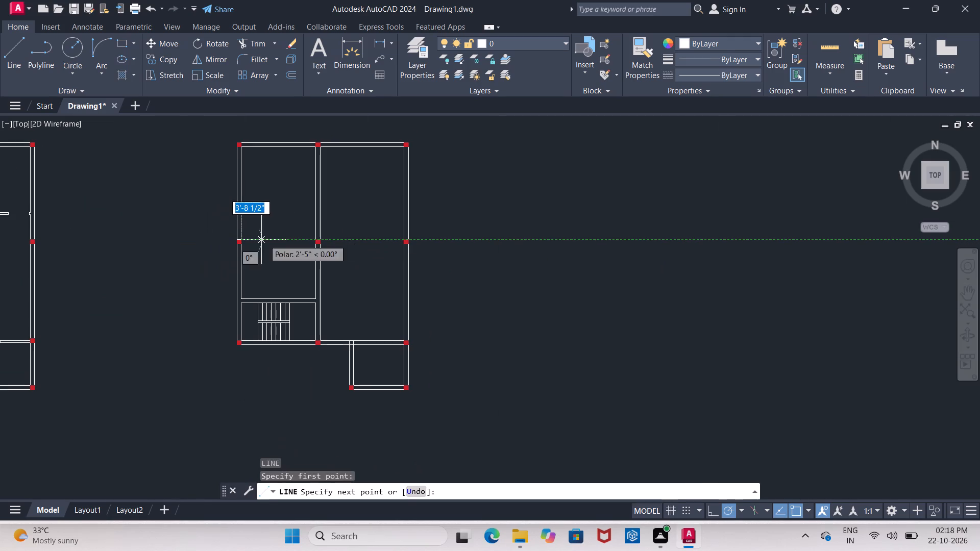
pyautogui.scroll(4, 397, 239)
pyautogui.click(412, 241)
pyautogui.press('Return')
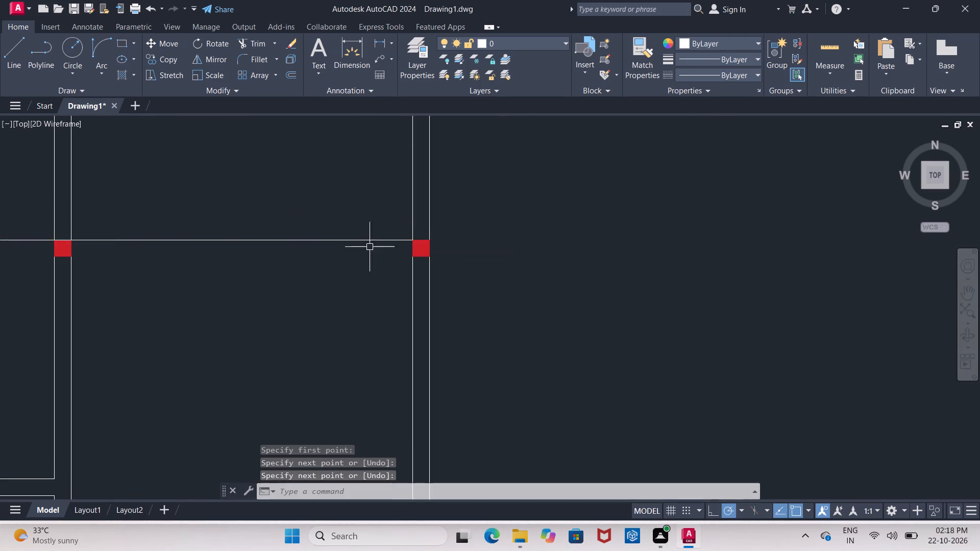
# Offset the new east-west line 9" to the south to form a double line through the middle columns.
pyautogui.scroll(-3, 309, 256)
pyautogui.scroll(1, 260, 256)
pyautogui.press('o')
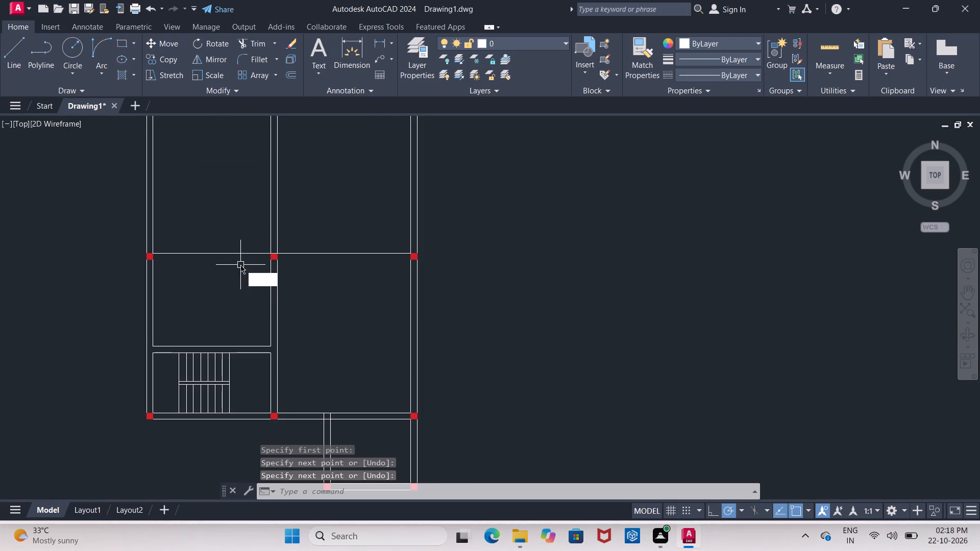
pyautogui.press('Return')
pyautogui.press('Return')
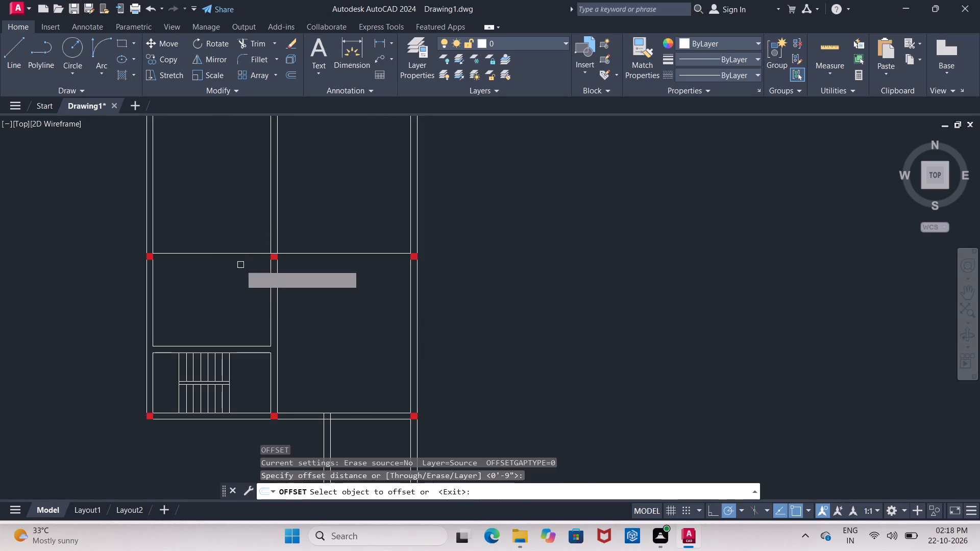
pyautogui.click(241, 254)
pyautogui.click(240, 276)
pyautogui.press('Escape')
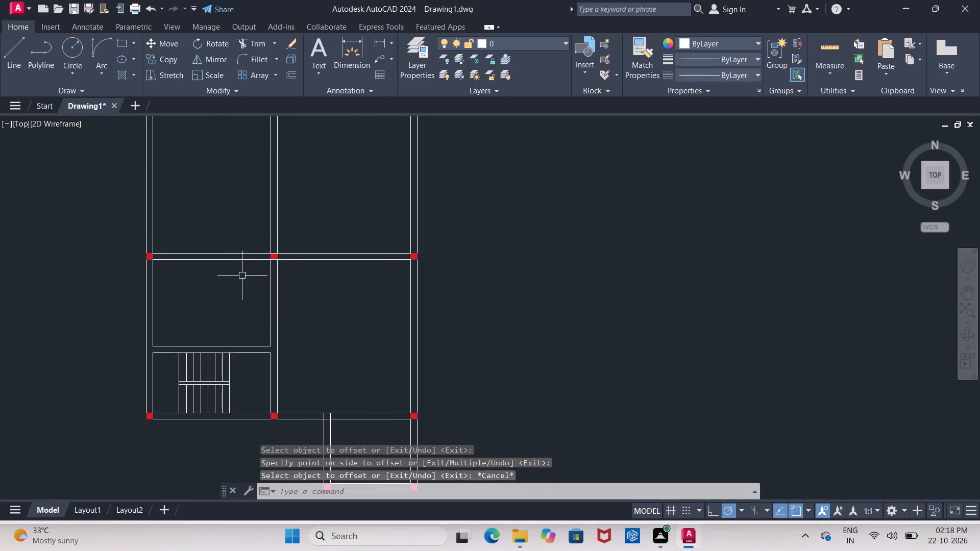
# Trim the new east-west double line where it crosses the central column.
pyautogui.write('tr')
pyautogui.press('Return')
pyautogui.press('Return')
pyautogui.scroll(5, 258, 267)
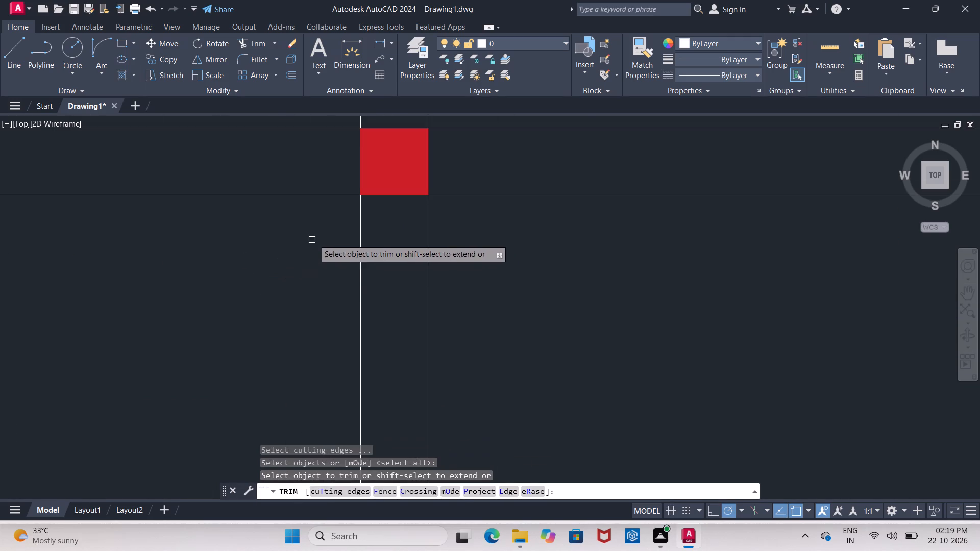
pyautogui.click(388, 198)
pyautogui.scroll(-2, 268, 243)
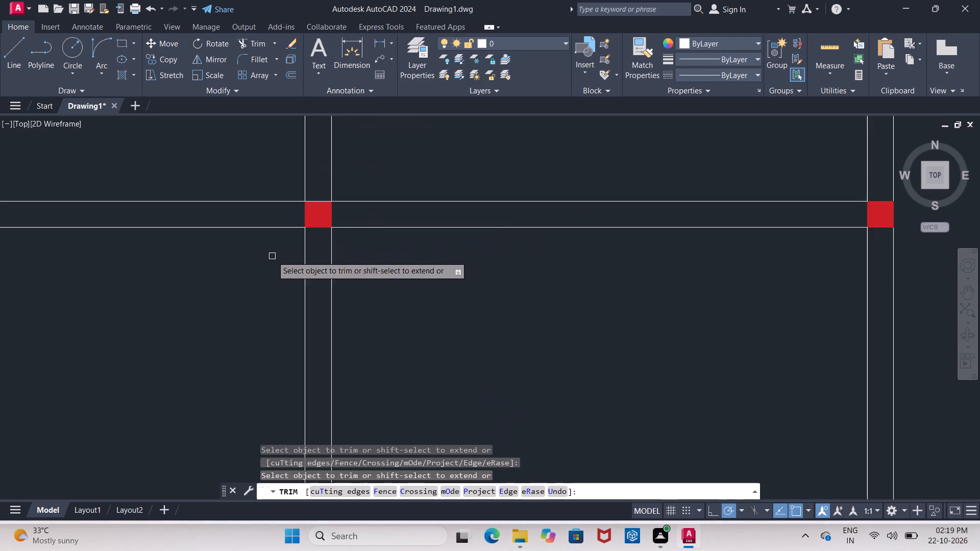
pyautogui.scroll(3, 318, 197)
pyautogui.click(313, 209)
pyautogui.scroll(-5, 365, 189)
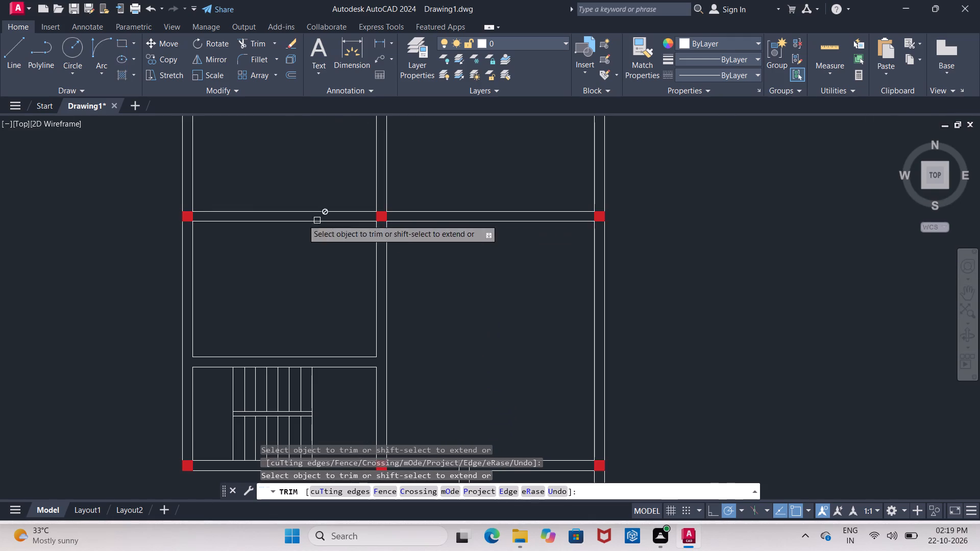
pyautogui.scroll(4, 192, 213)
pyautogui.press('Escape')
pyautogui.scroll(-5, 167, 226)
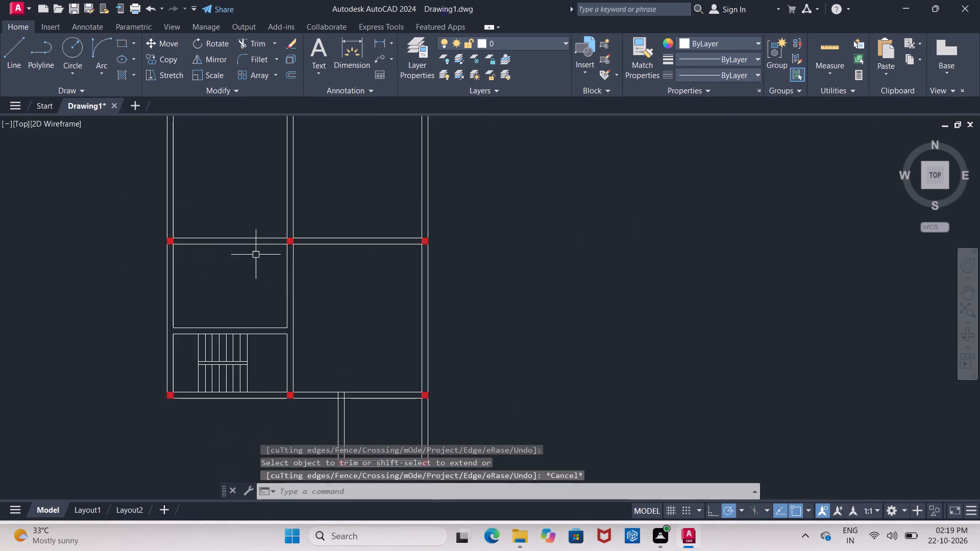
# Trim the overlapping lines where the southeast room's west wall meets the south wall, leaving the junction open.
pyautogui.scroll(2, 291, 253)
pyautogui.scroll(-3, 432, 267)
pyautogui.scroll(1, 388, 256)
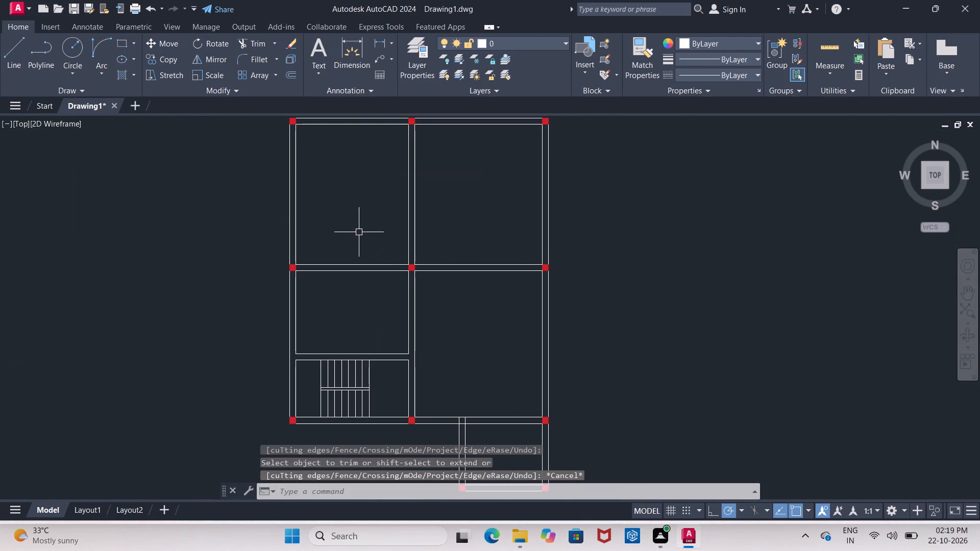
pyautogui.scroll(-2, 336, 200)
pyautogui.scroll(2, 370, 266)
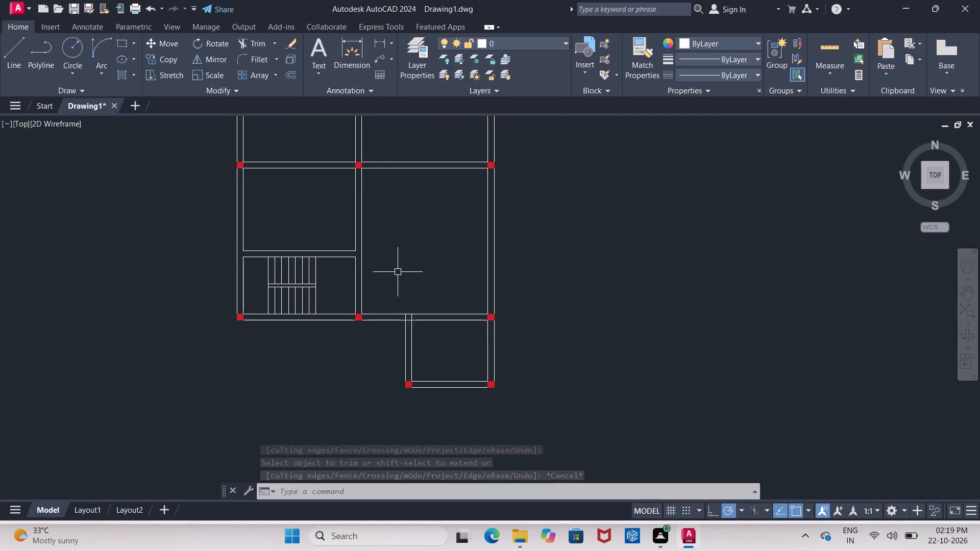
pyautogui.scroll(4, 418, 334)
pyautogui.write('tr')
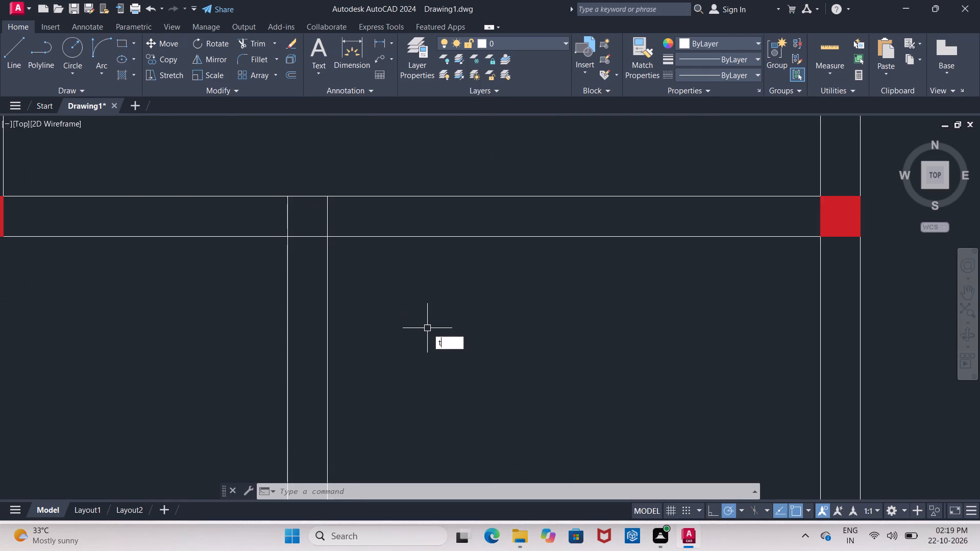
pyautogui.press('Return')
pyautogui.press('Return')
pyautogui.click(326, 210)
pyautogui.click(289, 216)
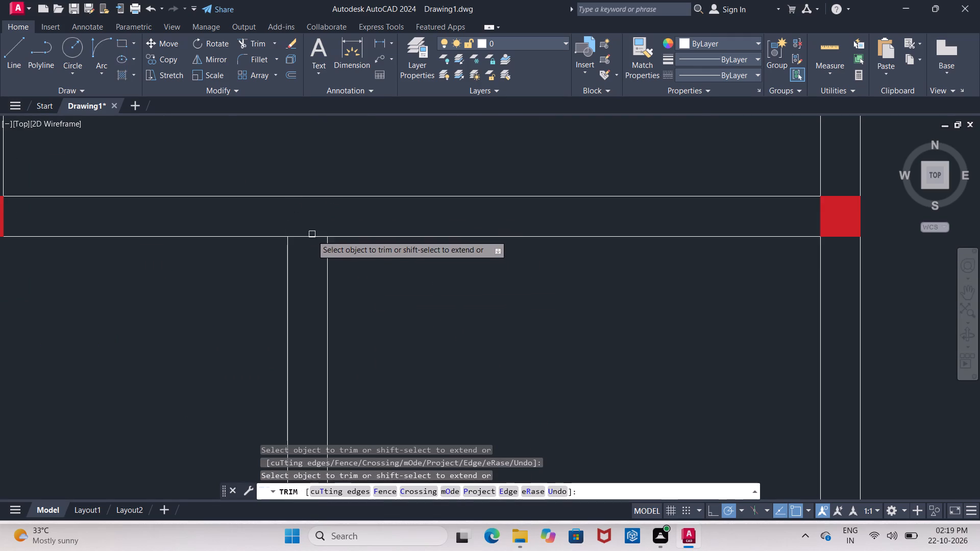
pyautogui.click(312, 242)
pyautogui.click(314, 226)
pyautogui.scroll(-7, 343, 213)
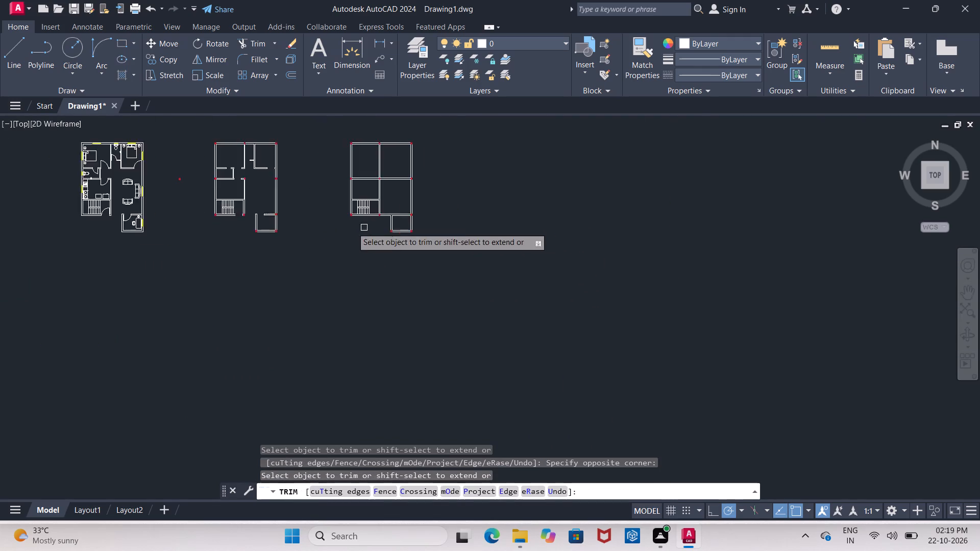
pyautogui.scroll(2, 350, 227)
pyautogui.scroll(-4, 371, 182)
pyautogui.scroll(3, 372, 218)
pyautogui.scroll(2, 327, 259)
pyautogui.press('Escape')
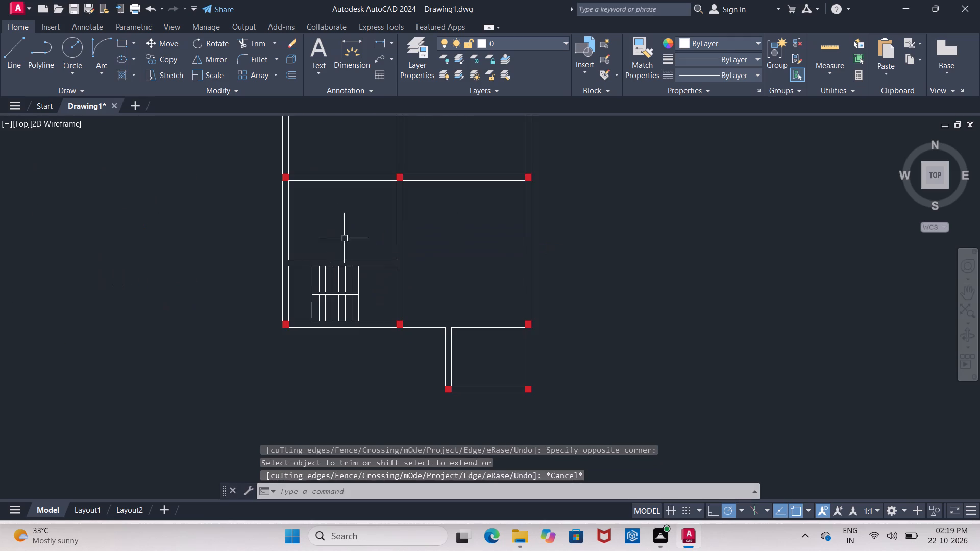
# Erase the whole staircase, including treads and centre divider lines, from the eastern plan copy's southwest room.
pyautogui.scroll(-1, 279, 270)
pyautogui.scroll(1, 375, 269)
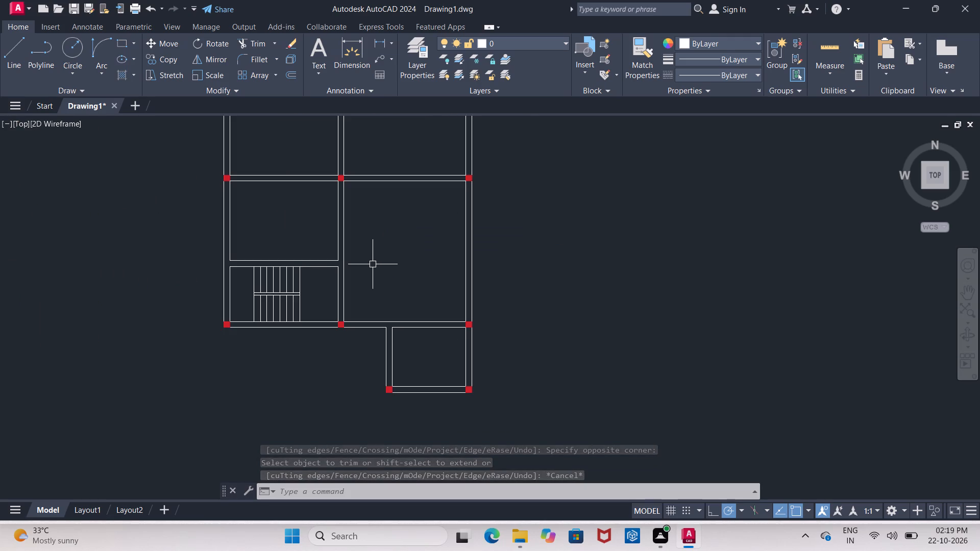
pyautogui.scroll(-1, 374, 280)
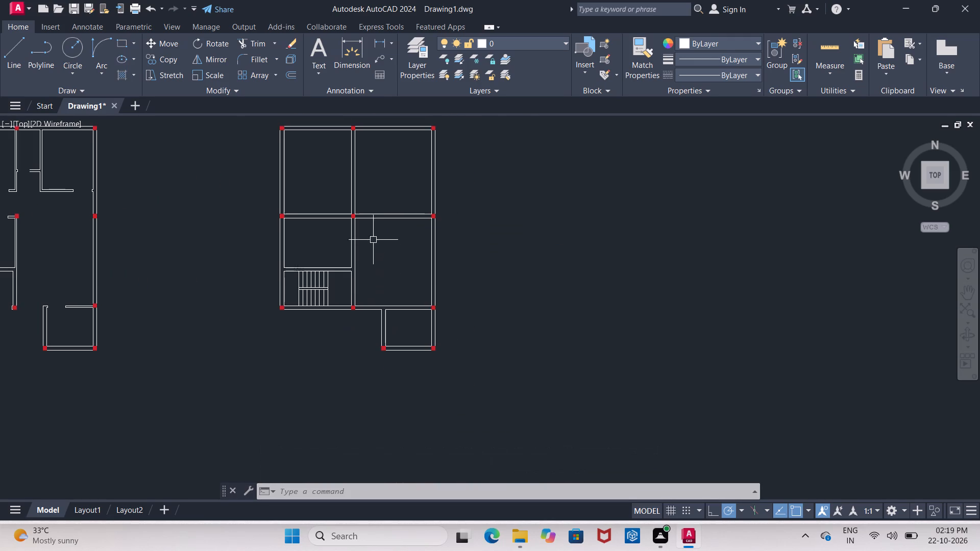
pyautogui.scroll(1, 379, 174)
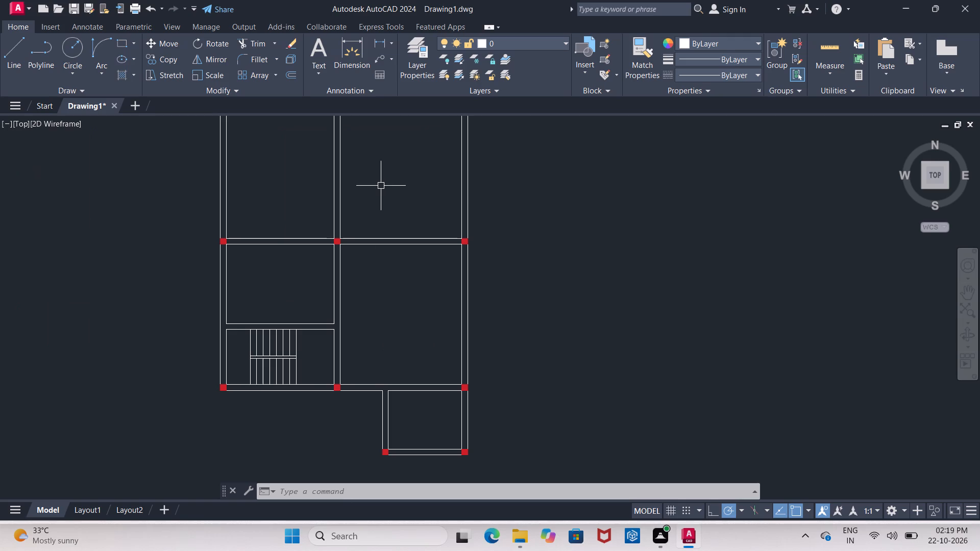
pyautogui.scroll(-1, 377, 195)
pyautogui.scroll(1, 365, 191)
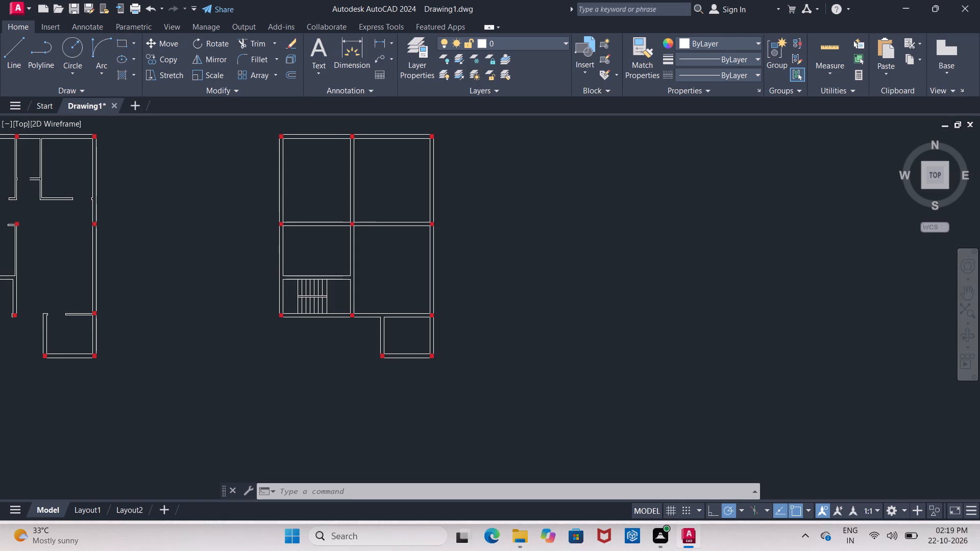
pyautogui.scroll(-1, 363, 195)
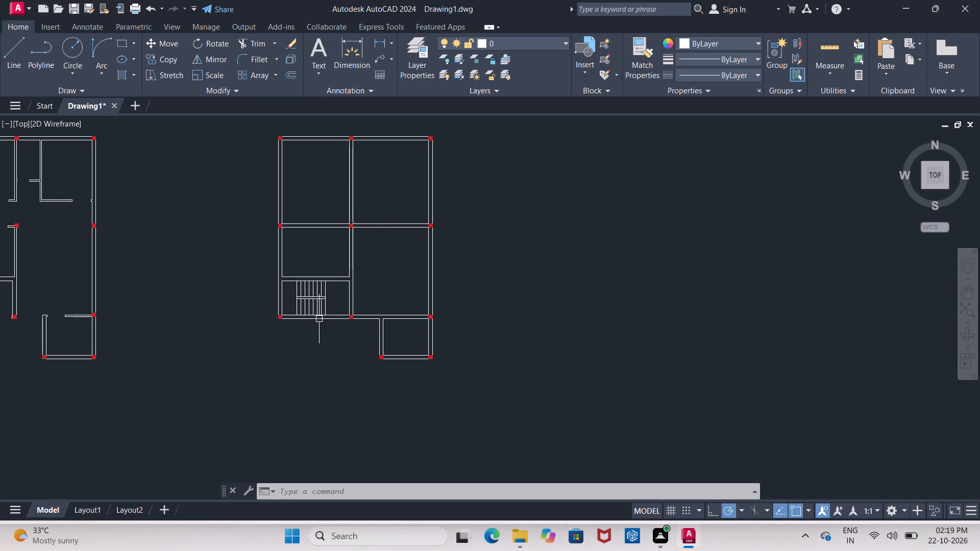
pyautogui.scroll(2, 319, 317)
pyautogui.click(359, 269)
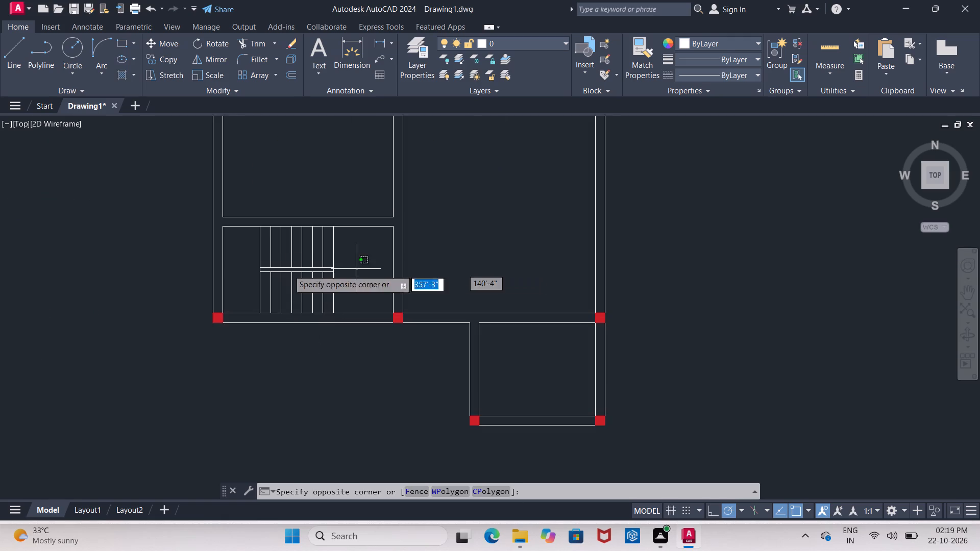
pyautogui.click(248, 268)
pyautogui.press('Delete')
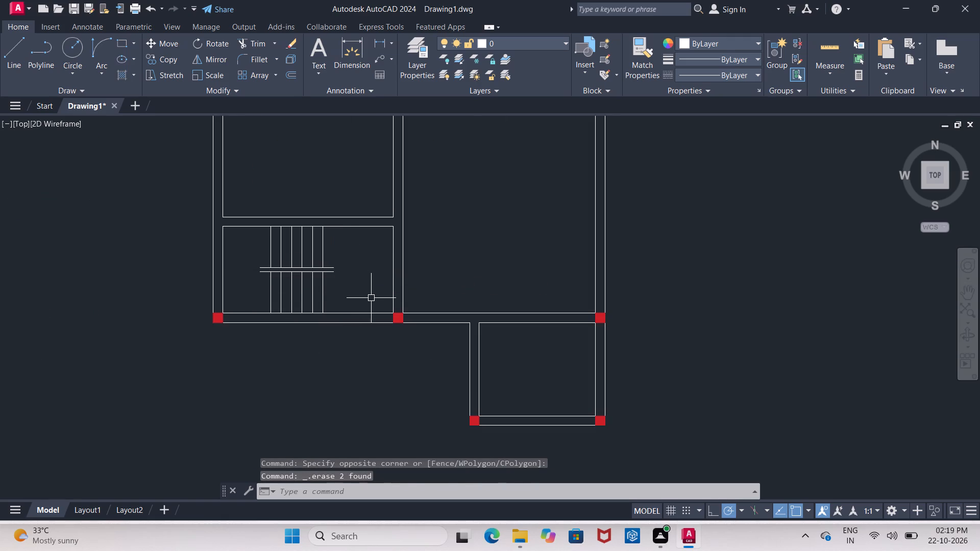
pyautogui.click(354, 293)
pyautogui.click(246, 248)
pyautogui.press('Delete')
pyautogui.scroll(-3, 241, 277)
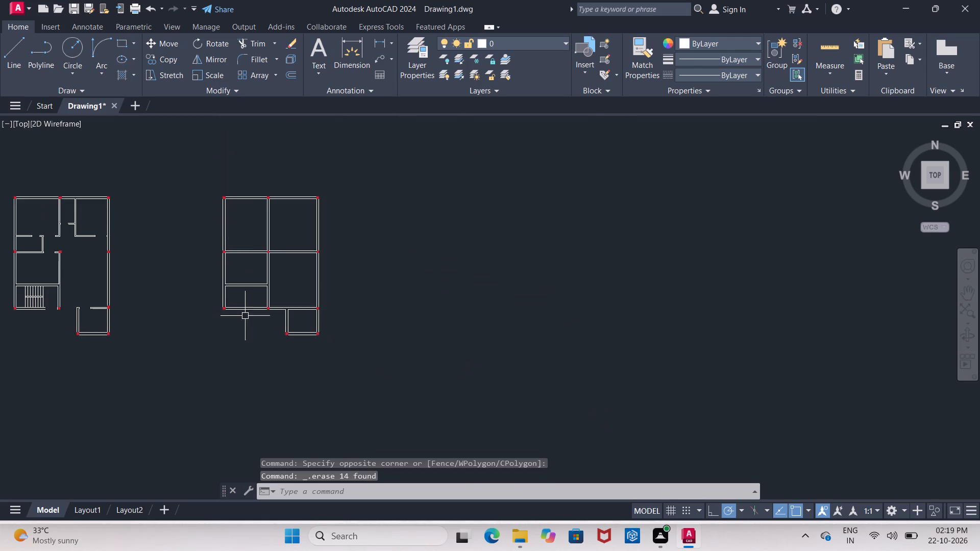
# Examine the walls and columns of the eastern plan copy and view it alongside the other plans.
pyautogui.scroll(2, 282, 256)
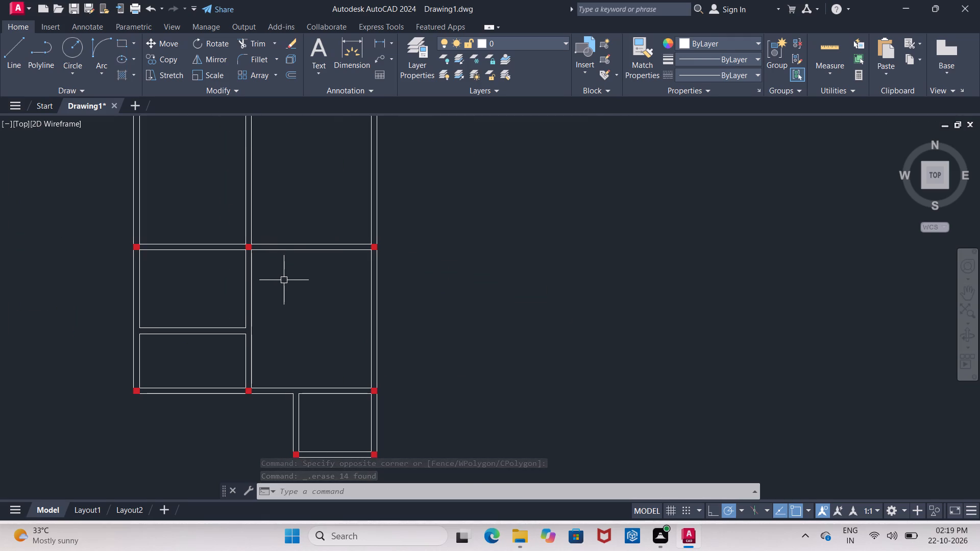
pyautogui.scroll(-2, 266, 261)
pyautogui.scroll(1, 250, 264)
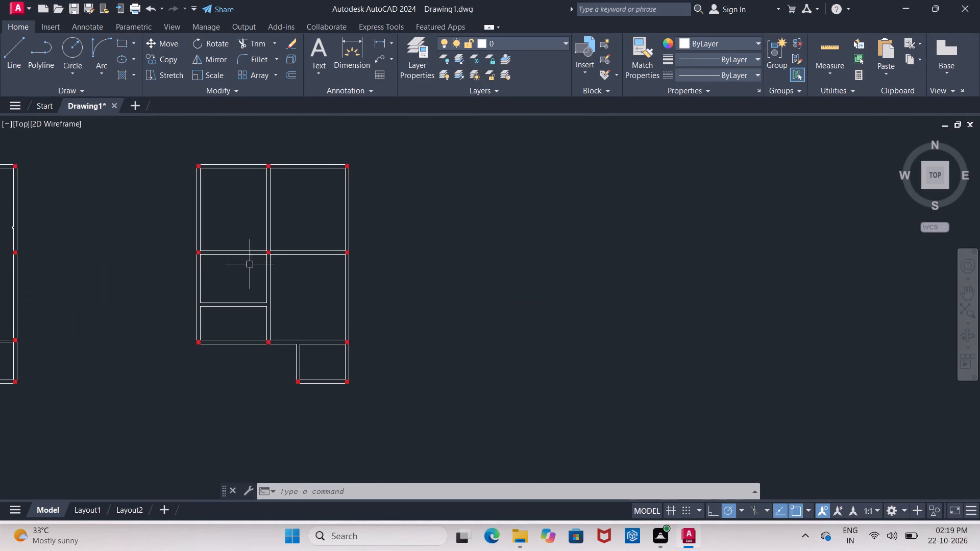
pyautogui.scroll(1, 250, 264)
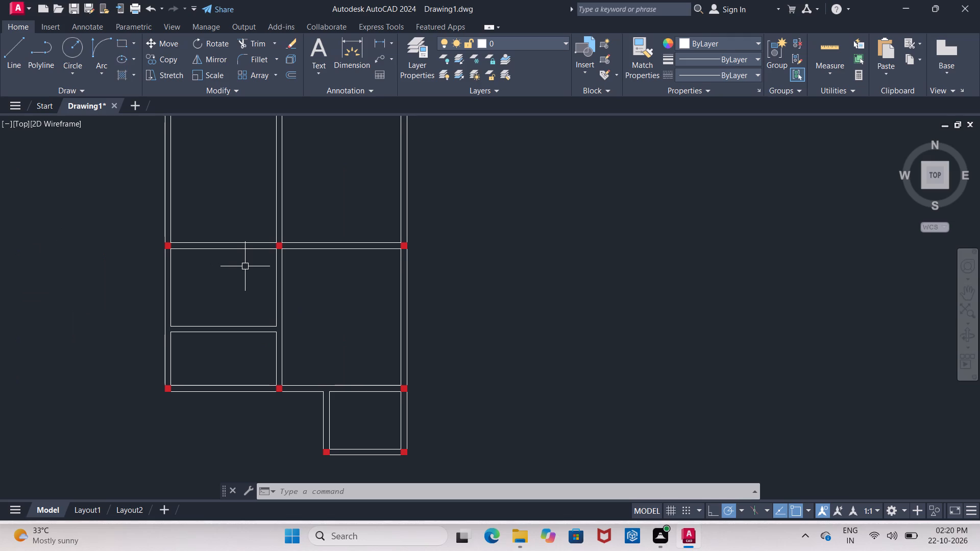
pyautogui.scroll(-2, 336, 238)
pyautogui.scroll(2, 273, 226)
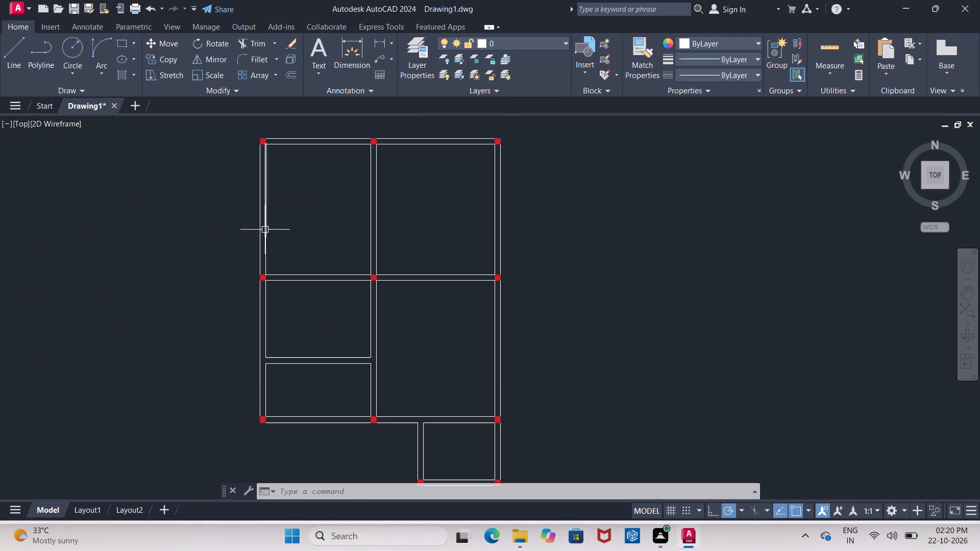
pyautogui.scroll(-3, 315, 227)
pyautogui.scroll(2, 170, 213)
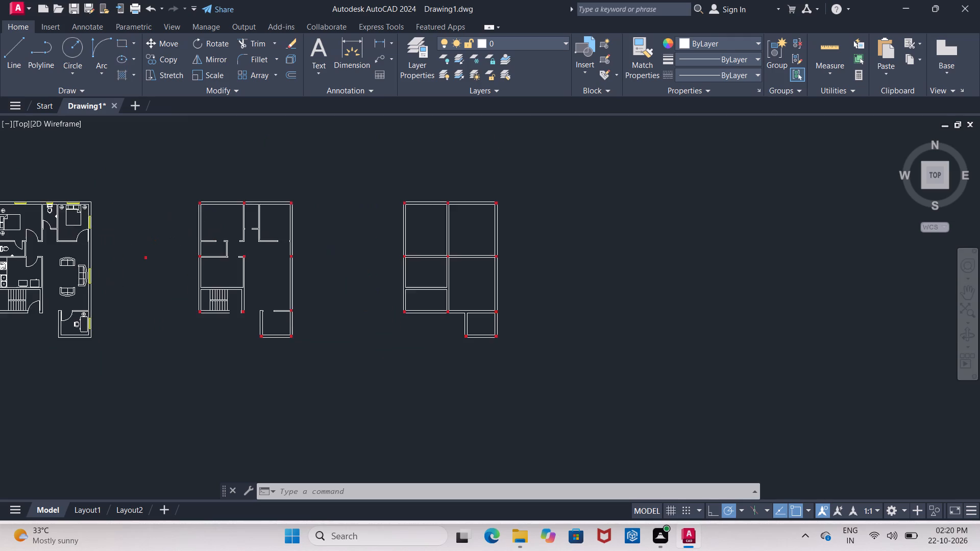
# Erase the entire middle plan copy, including its walls, columns and staircase.
pyautogui.click(175, 185)
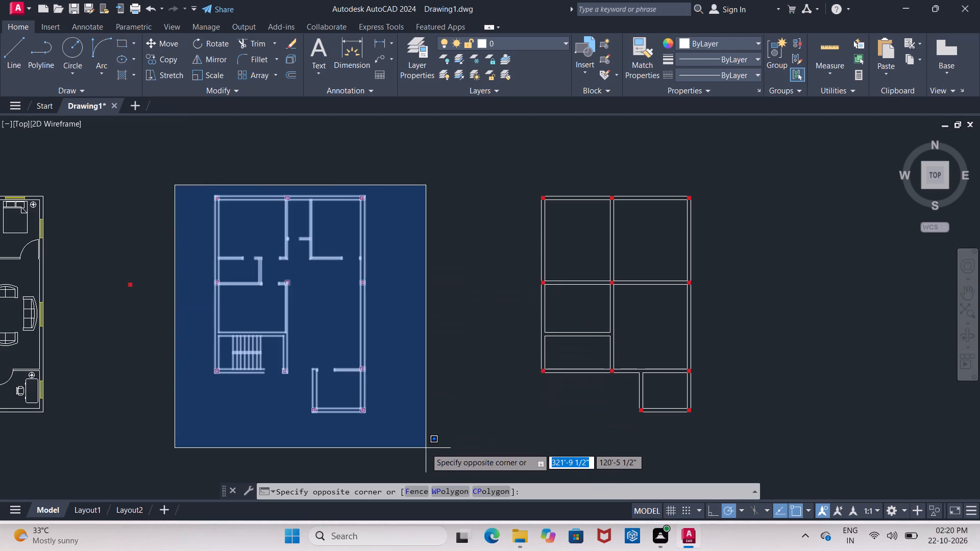
pyautogui.click(426, 447)
pyautogui.press('Delete')
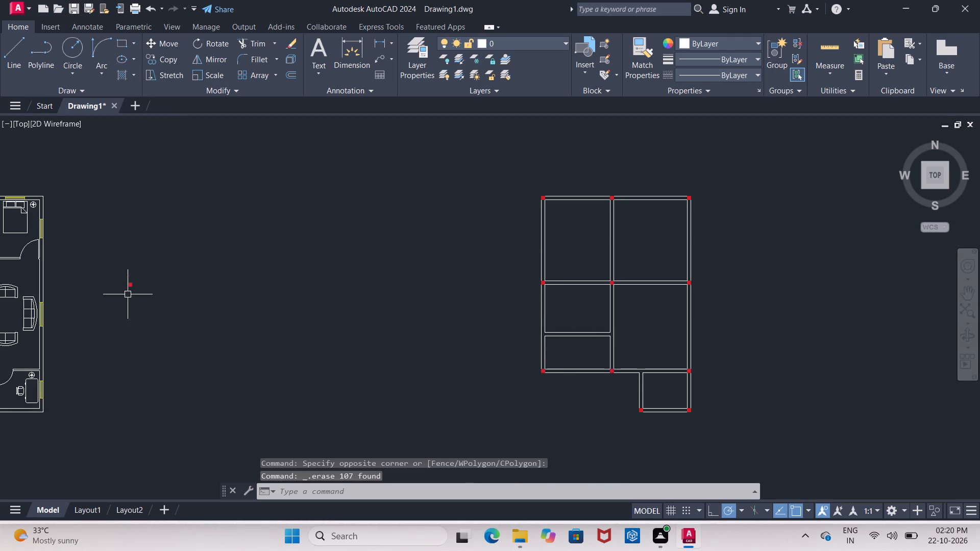
# Erase the stray red column standing between the furnished plan and the eastern plan.
pyautogui.click(114, 274)
pyautogui.click(202, 329)
pyautogui.press('Delete')
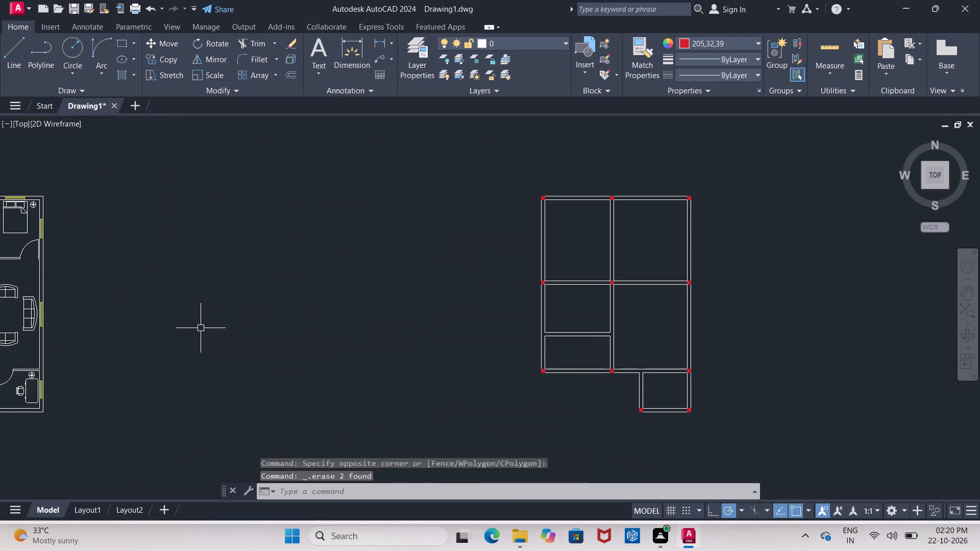
pyautogui.scroll(-2, 136, 324)
pyautogui.scroll(2, 291, 354)
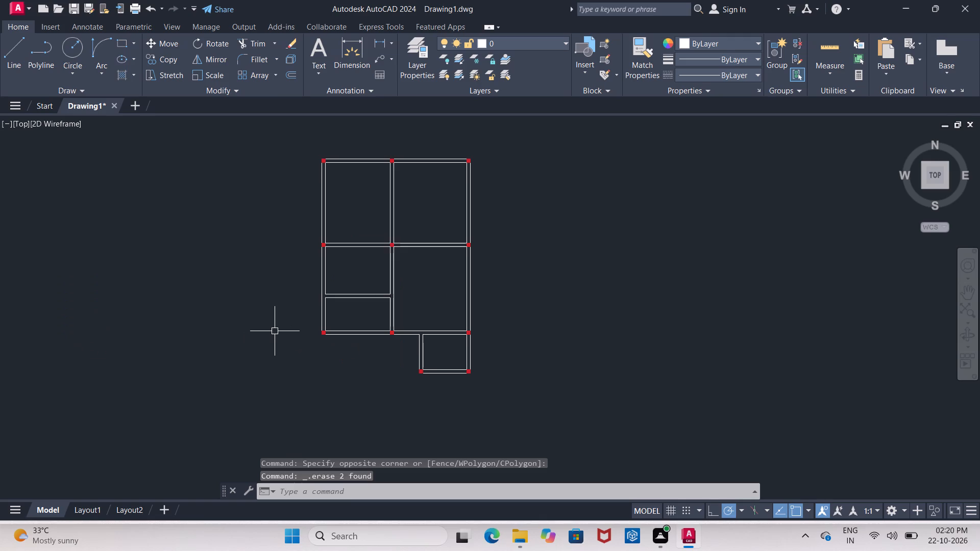
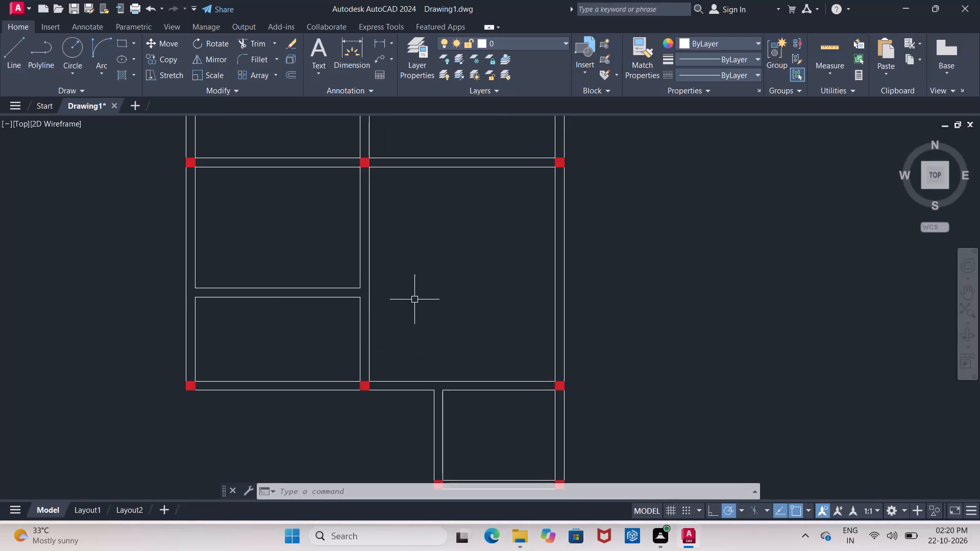
# Examine the furnished floor plan and the separate wall layout with red columns.
pyautogui.scroll(-2, 422, 309)
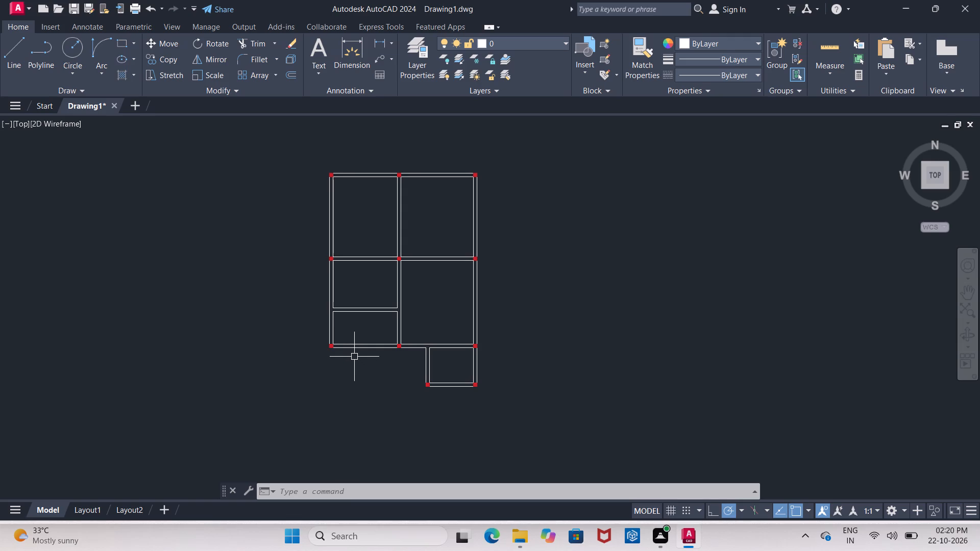
pyautogui.scroll(3, 457, 282)
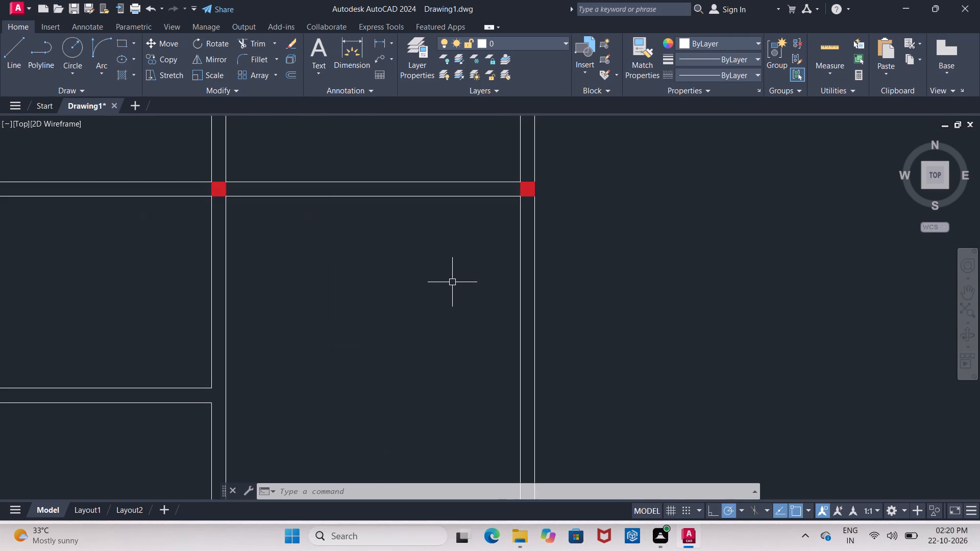
pyautogui.scroll(-7, 452, 282)
pyautogui.scroll(5, 378, 313)
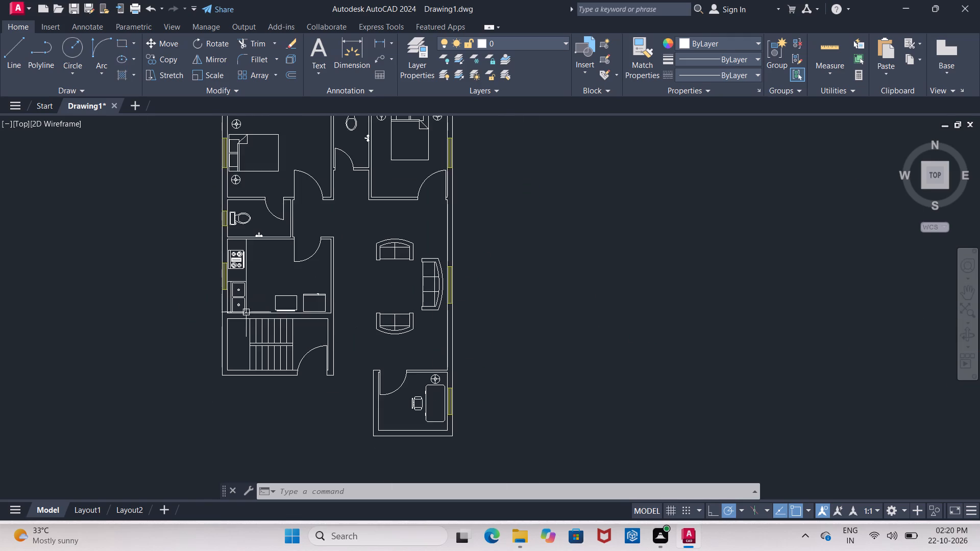
pyautogui.scroll(-1, 246, 317)
pyautogui.scroll(2, 222, 319)
pyautogui.scroll(-2, 213, 314)
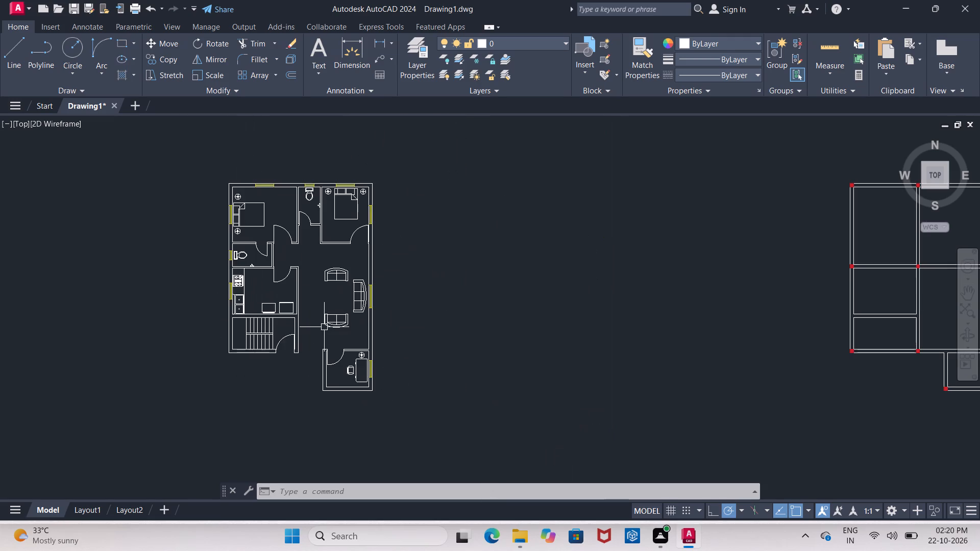
pyautogui.scroll(-1, 217, 320)
pyautogui.scroll(-1, 579, 358)
pyautogui.scroll(3, 668, 352)
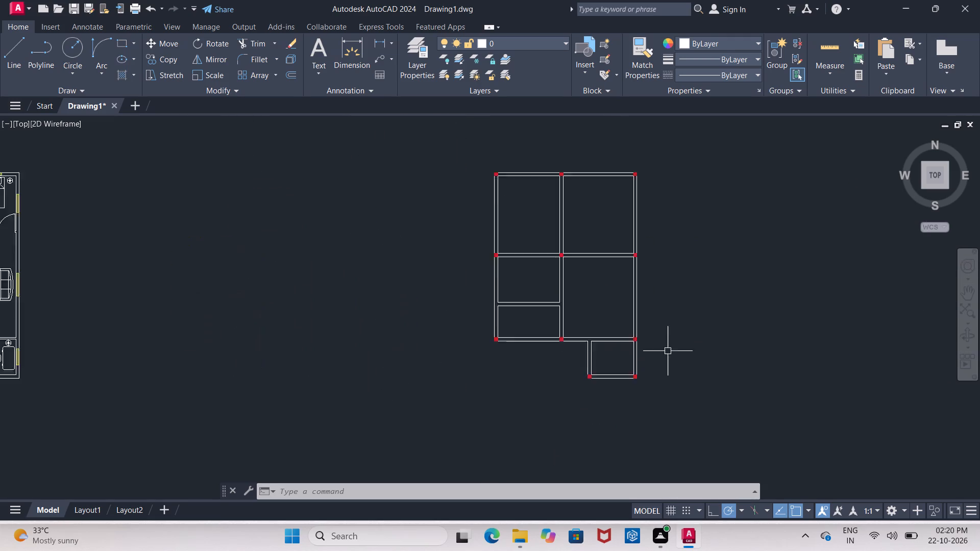
pyautogui.scroll(-2, 505, 322)
pyautogui.scroll(1, 533, 299)
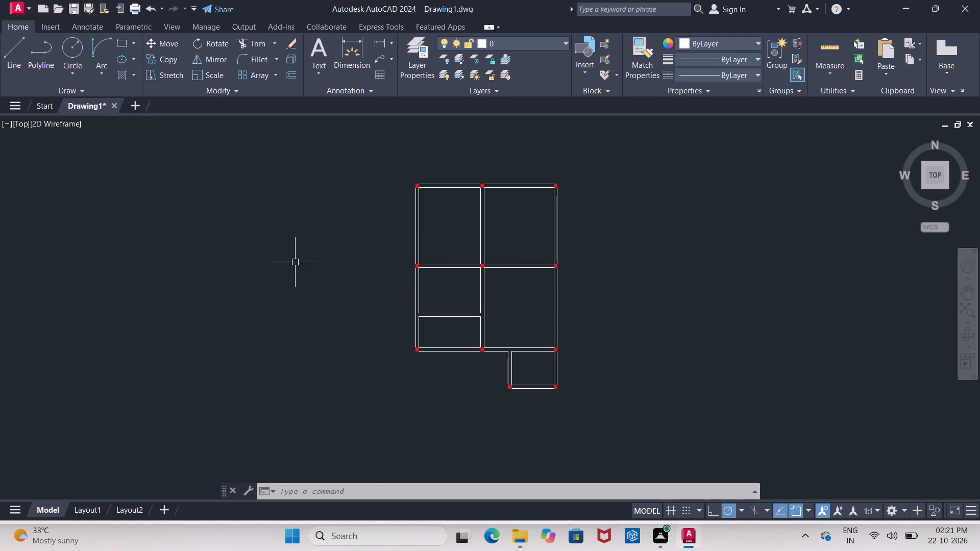
pyautogui.scroll(-2, 348, 275)
pyautogui.scroll(3, 398, 274)
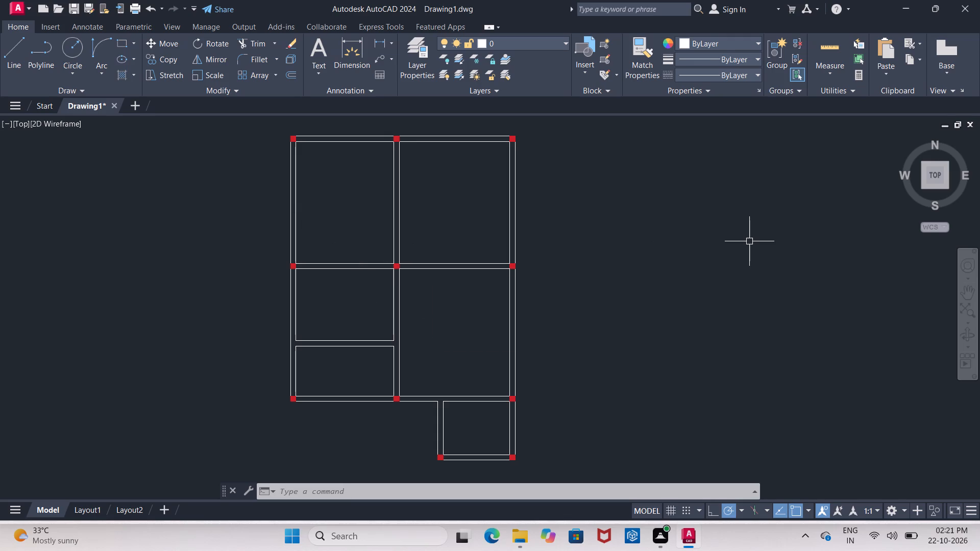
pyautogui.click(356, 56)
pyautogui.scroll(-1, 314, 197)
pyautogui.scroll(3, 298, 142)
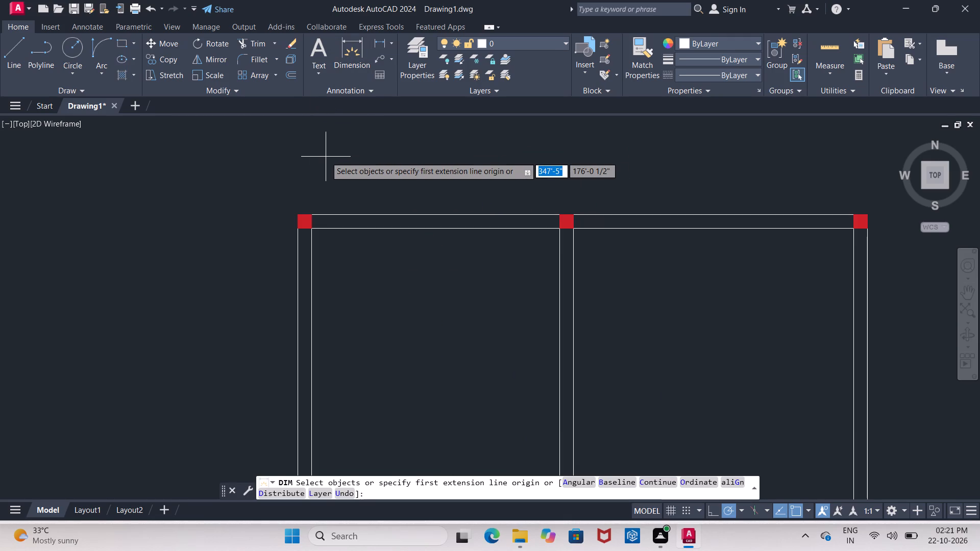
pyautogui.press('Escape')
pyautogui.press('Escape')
# Copy the entire wall and column layout horizontally to a spot just beside the furnished floor plan, about 88' from the original.
pyautogui.scroll(-3, 310, 148)
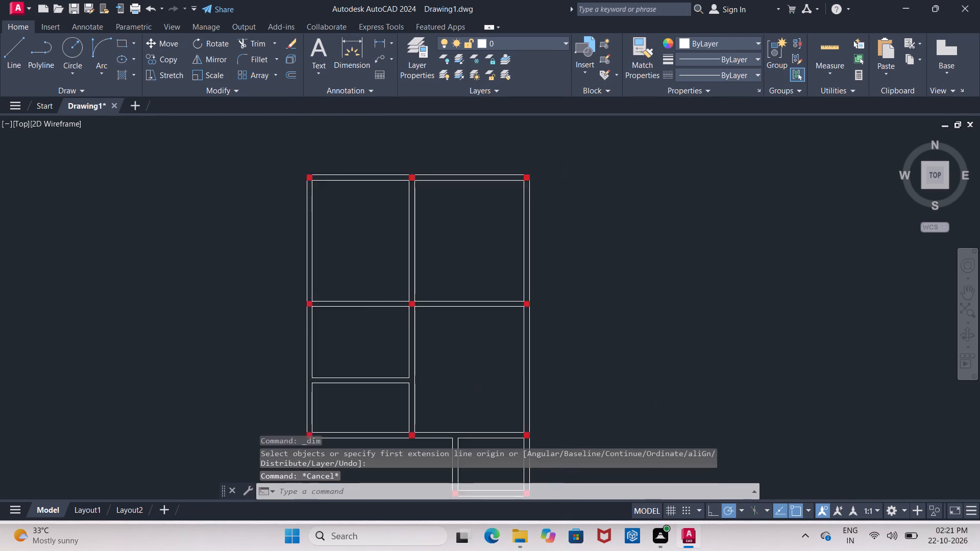
pyautogui.scroll(-2, 314, 156)
pyautogui.scroll(3, 379, 188)
pyautogui.scroll(-3, 386, 201)
pyautogui.scroll(2, 296, 190)
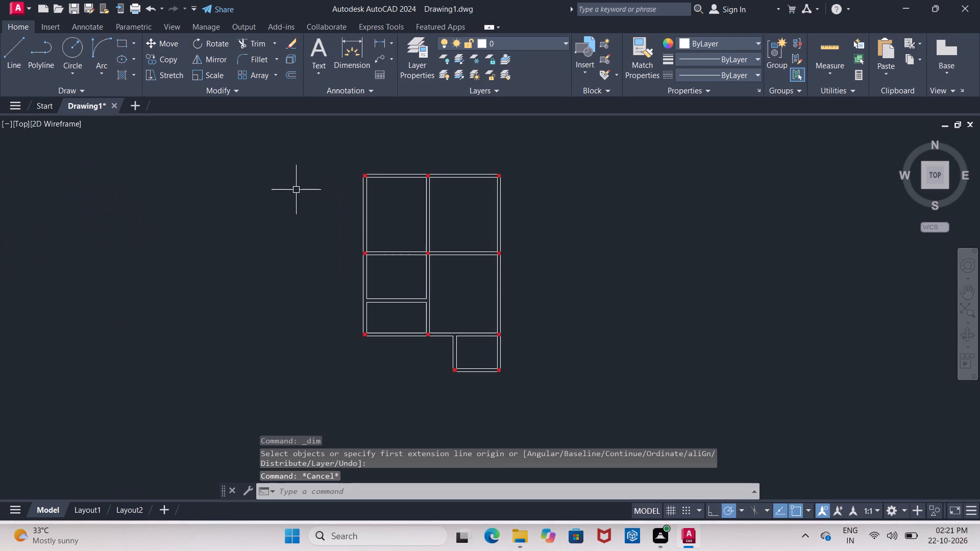
pyautogui.scroll(2, 378, 227)
pyautogui.scroll(-1, 348, 204)
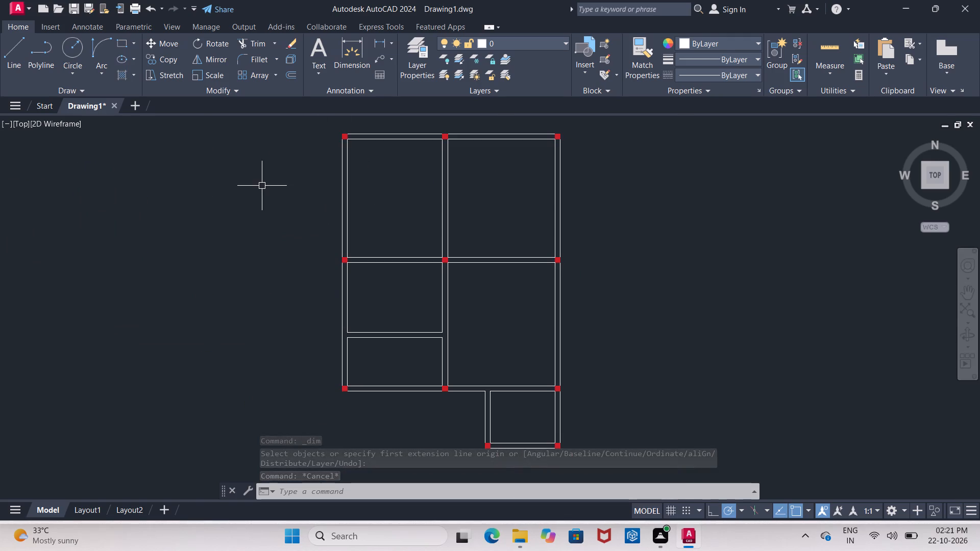
pyautogui.scroll(-2, 259, 167)
pyautogui.click(257, 148)
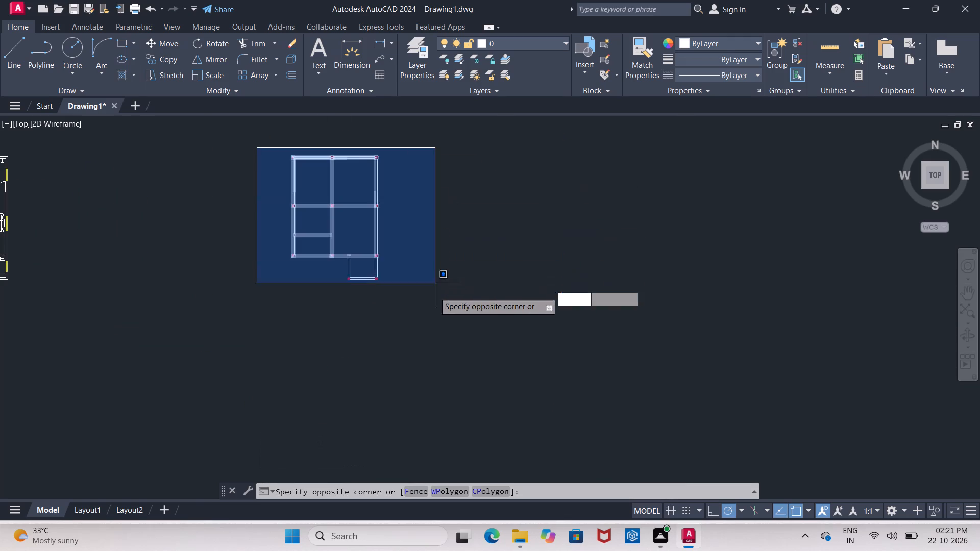
pyautogui.click(433, 307)
pyautogui.press('c')
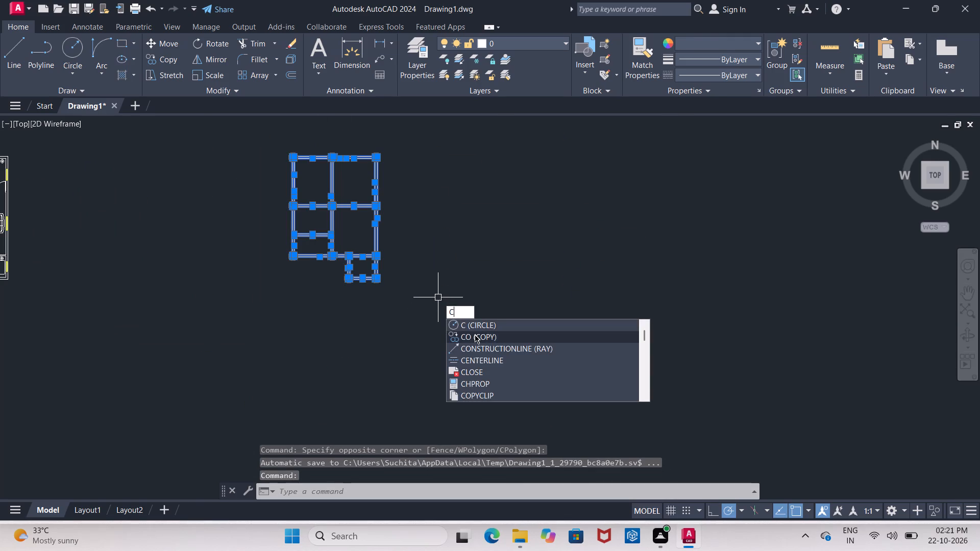
pyautogui.click(475, 335)
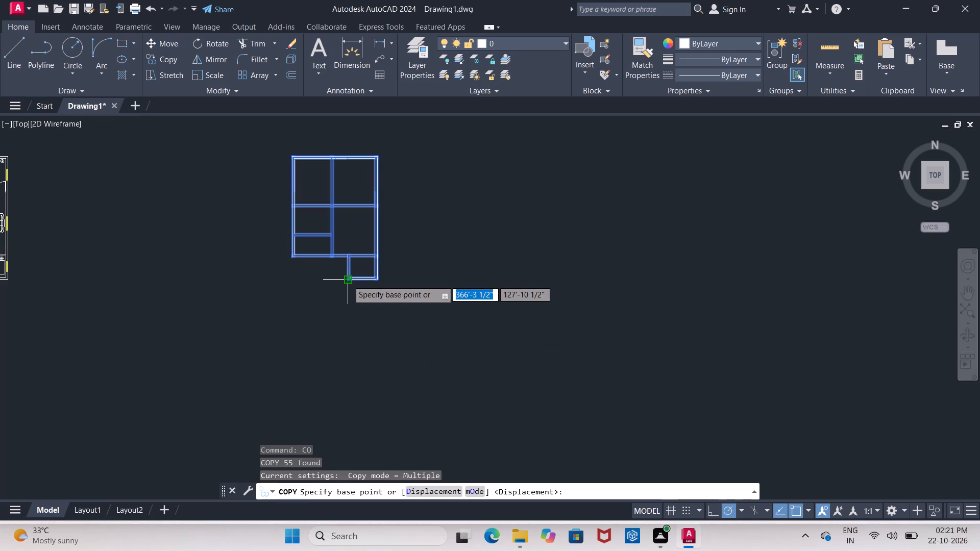
pyautogui.click(348, 280)
pyautogui.scroll(-2, 347, 278)
pyautogui.scroll(1, 247, 269)
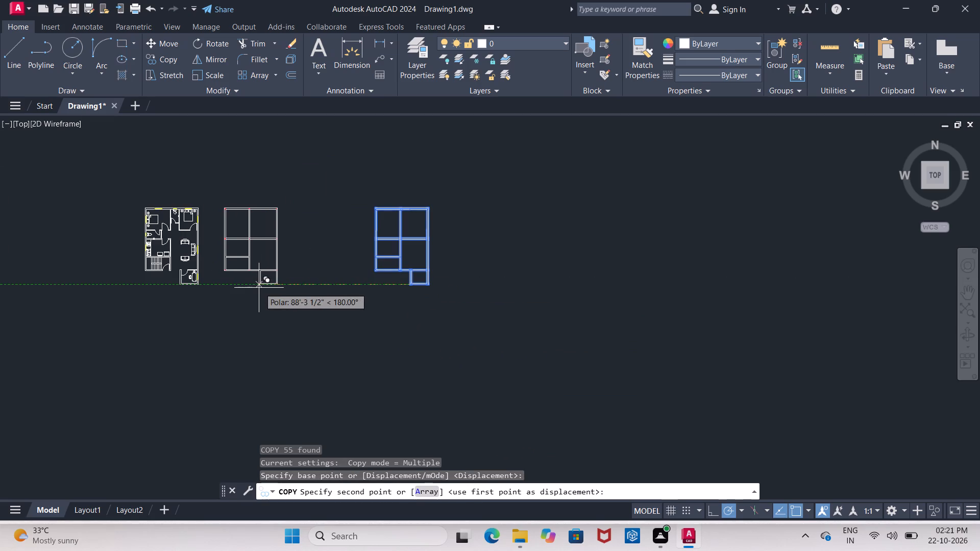
pyautogui.click(259, 288)
pyautogui.press('Escape')
# Move the original wall and column layout about 42' horizontally toward its new copy, keeping the plans aligned.
pyautogui.click(346, 201)
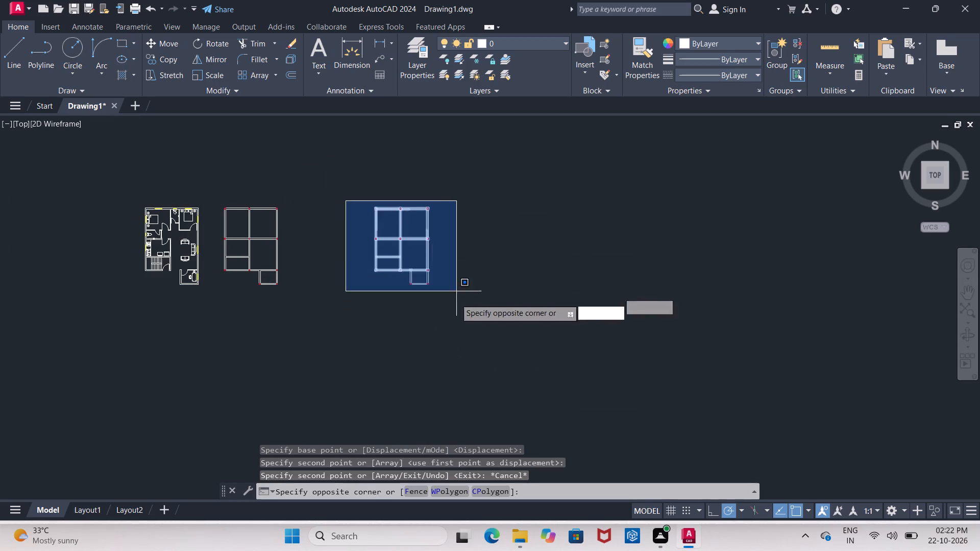
pyautogui.click(454, 308)
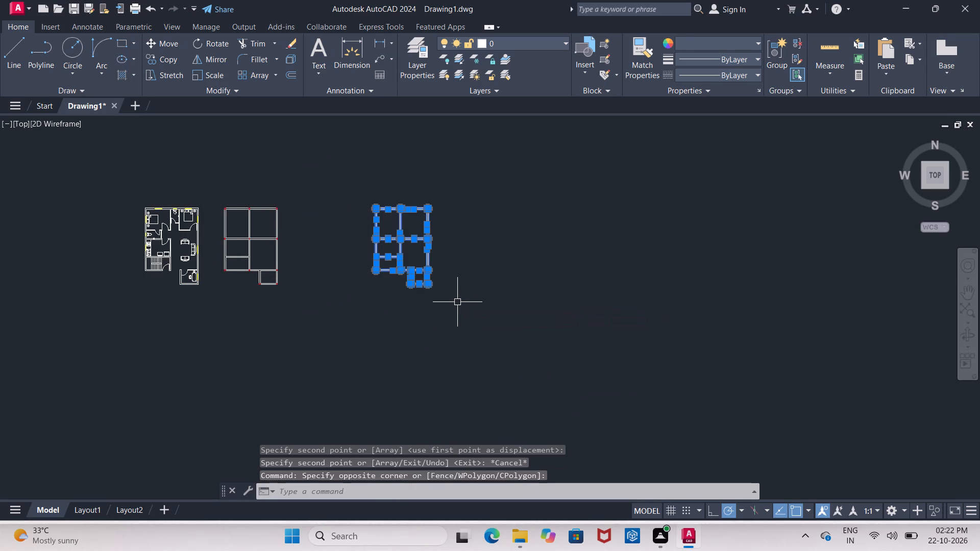
pyautogui.press('m')
pyautogui.click(486, 330)
pyautogui.scroll(3, 410, 296)
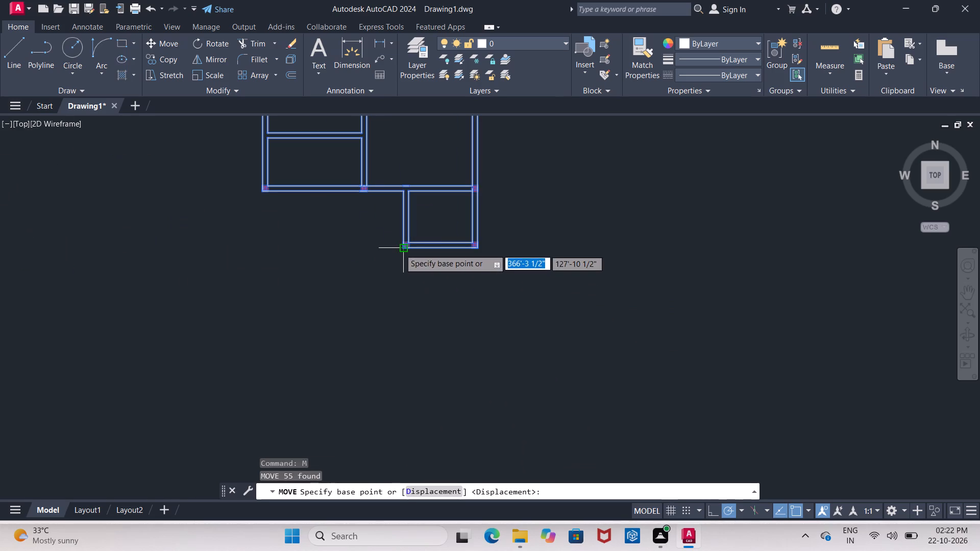
pyautogui.click(400, 249)
pyautogui.scroll(-3, 226, 242)
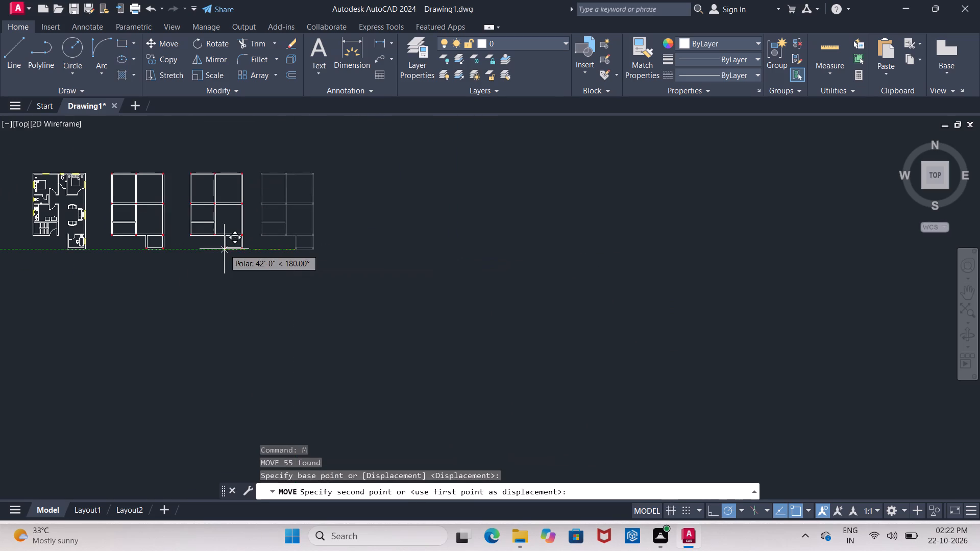
pyautogui.click(225, 251)
pyautogui.press('Escape')
# Work out 9 ÷ 2 in Calculator and offset the moved layout's left and top outer wall lines 4.5" inward.
pyautogui.scroll(2, 72, 199)
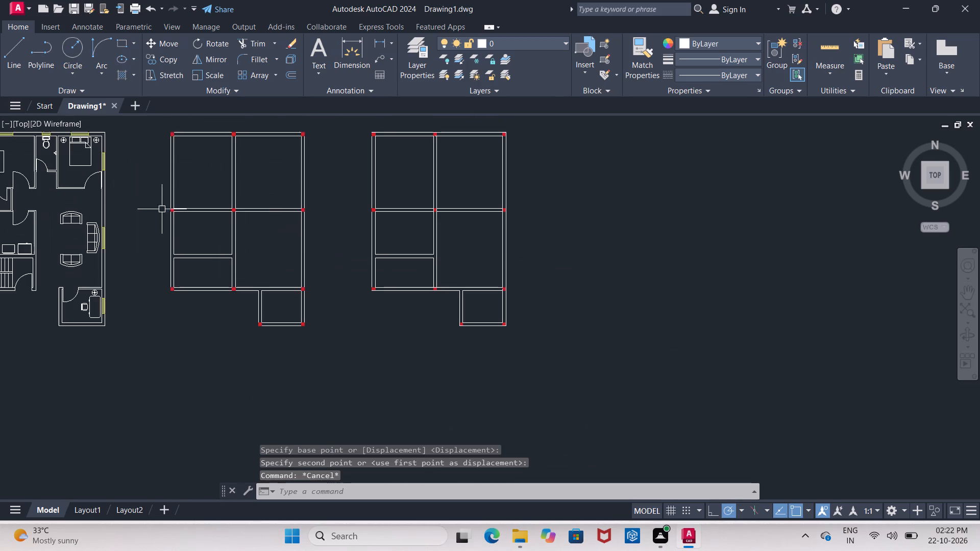
pyautogui.scroll(2, 416, 158)
pyautogui.scroll(-3, 358, 210)
pyautogui.scroll(3, 356, 192)
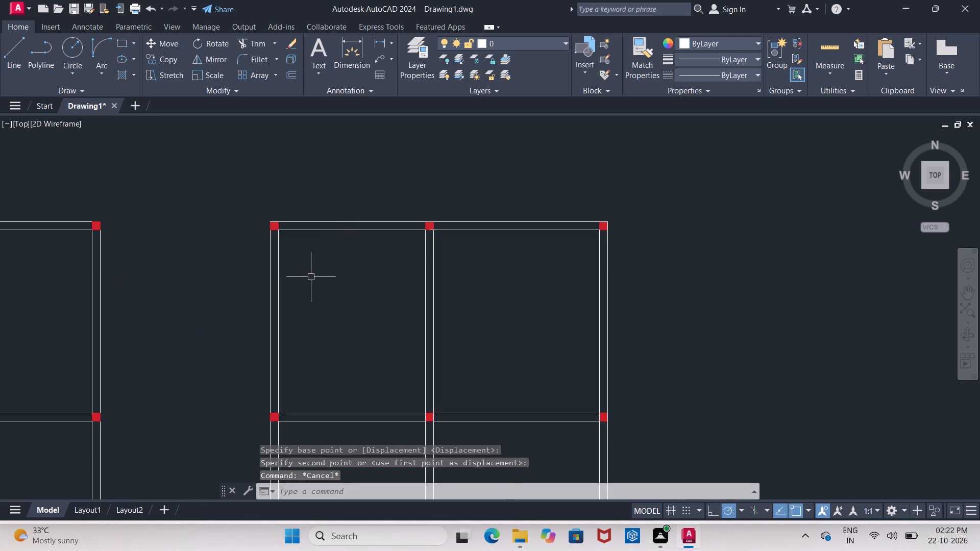
pyautogui.scroll(1, 306, 280)
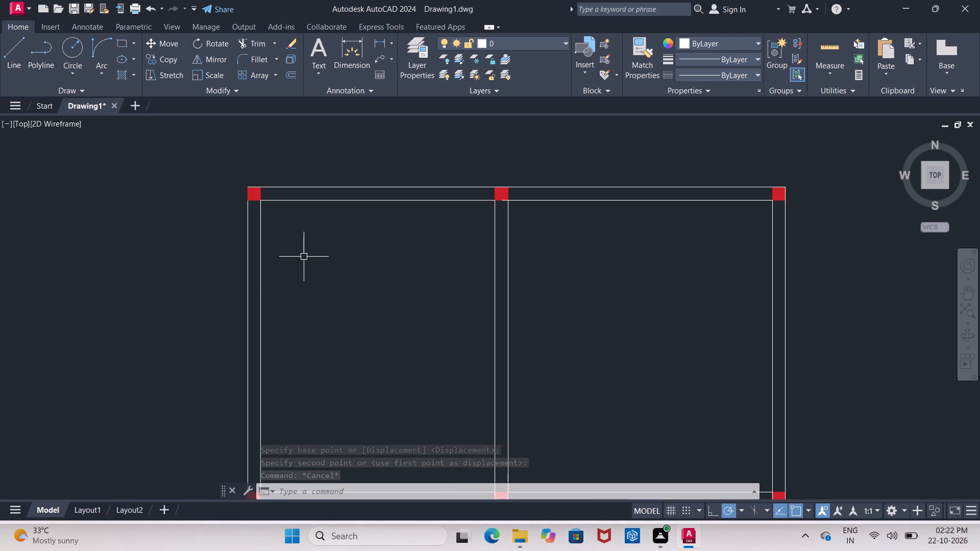
pyautogui.press('o')
pyautogui.press('Return')
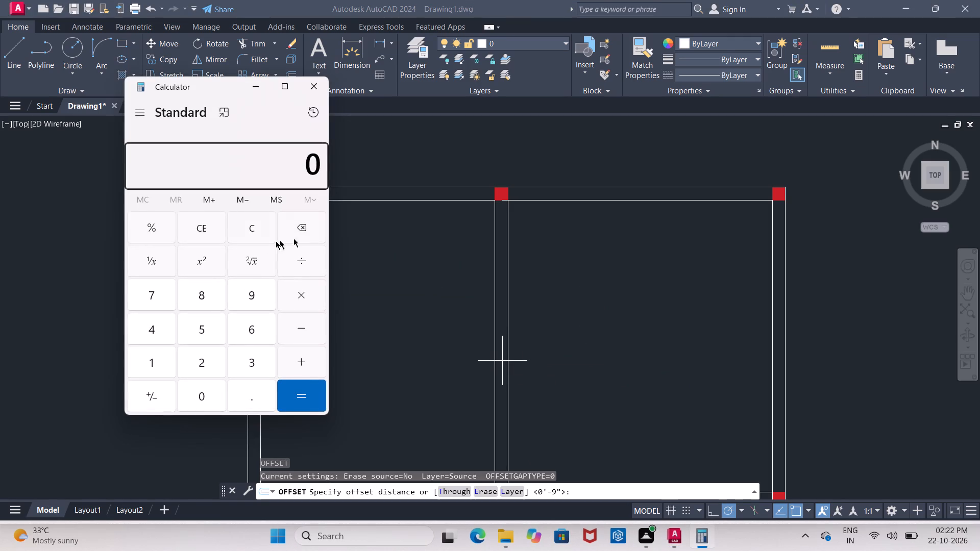
pyautogui.click(255, 300)
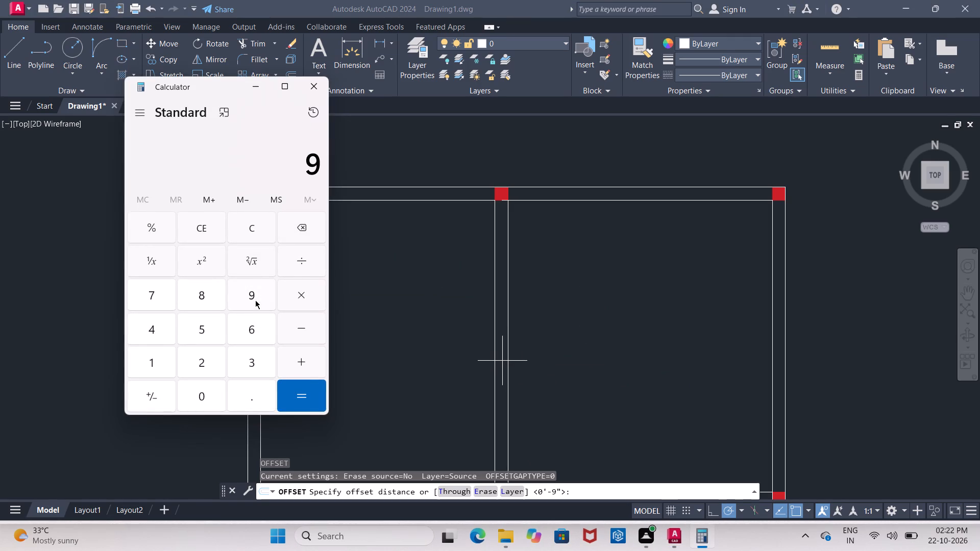
pyautogui.click(313, 269)
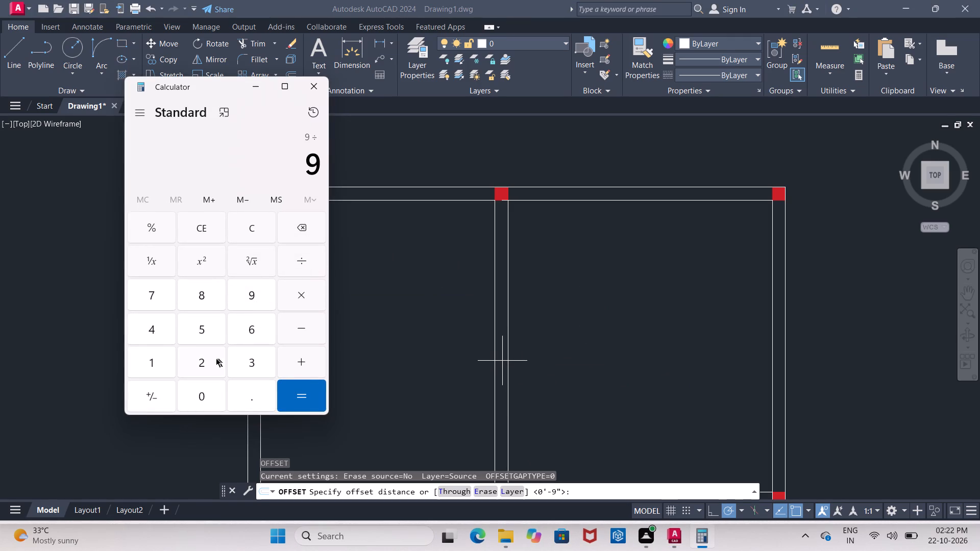
pyautogui.click(215, 358)
pyautogui.click(296, 393)
pyautogui.click(315, 90)
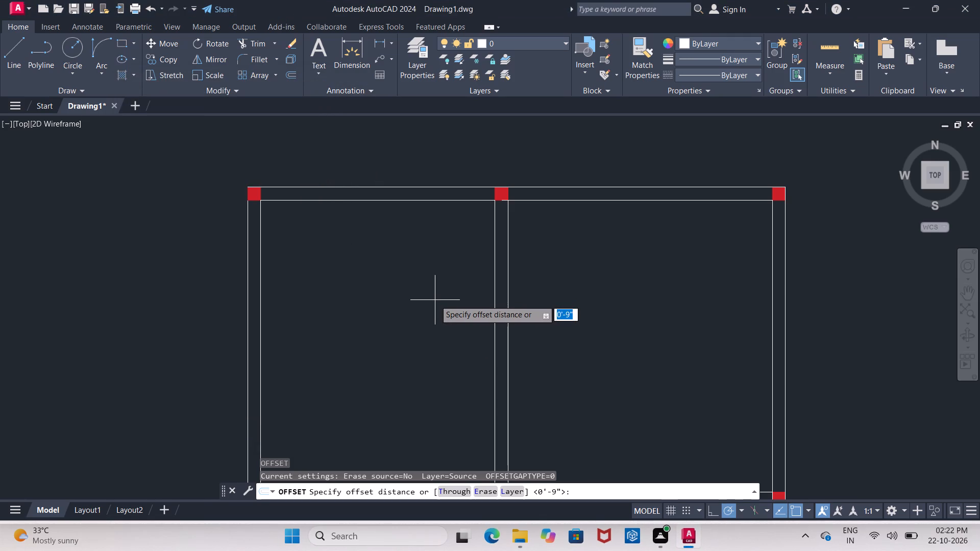
pyautogui.write('4.5')
pyautogui.hotkey('shift', '"')
pyautogui.press('Return')
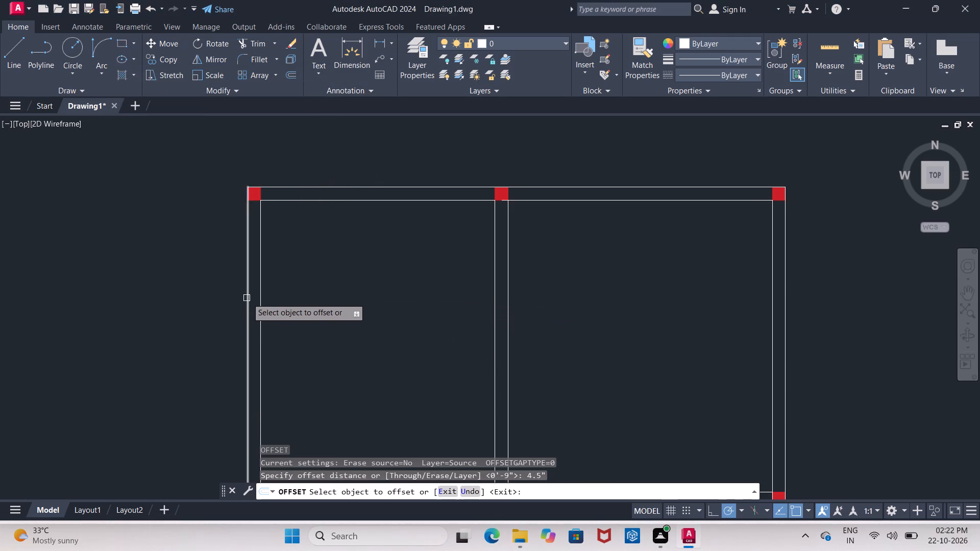
pyautogui.click(247, 298)
pyautogui.click(254, 298)
pyautogui.click(338, 188)
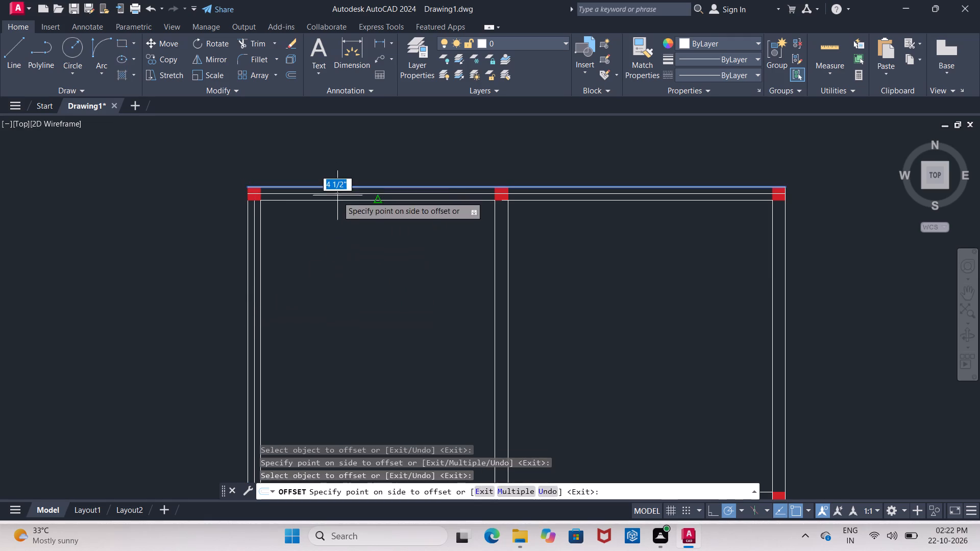
pyautogui.click(337, 196)
# Offset the outer line of the same layout's right wall 4.5" inward to the middle of the wall.
pyautogui.click(785, 225)
pyautogui.click(780, 227)
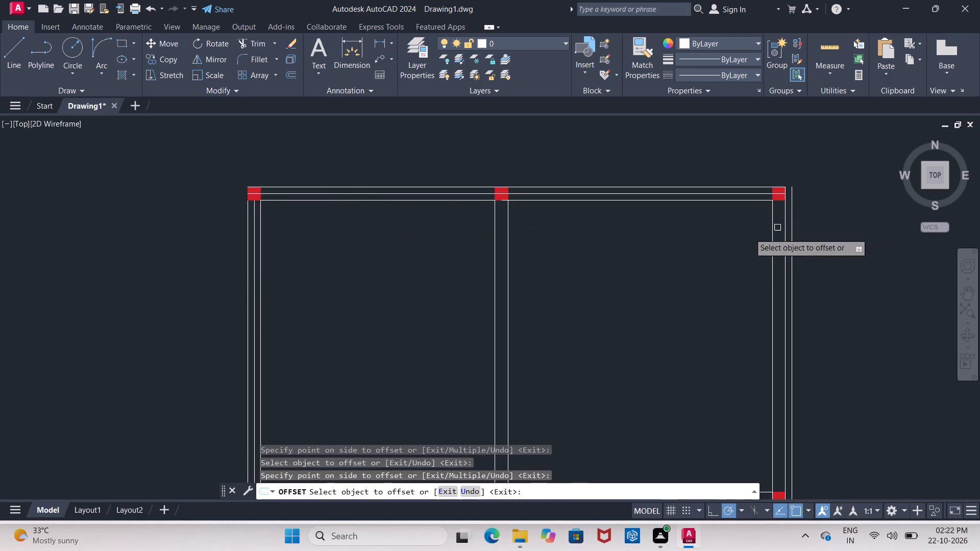
pyautogui.click(788, 255)
pyautogui.click(779, 256)
pyautogui.scroll(3, 793, 260)
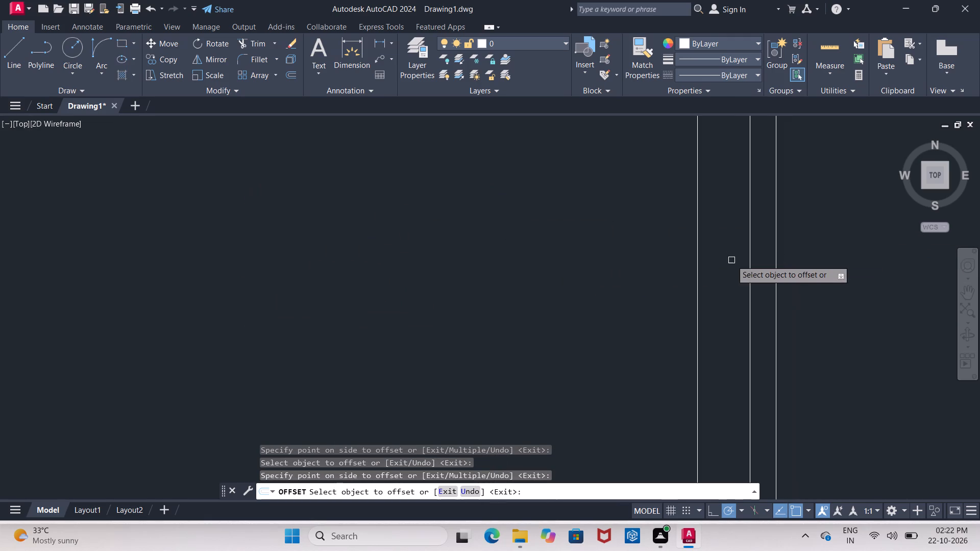
pyautogui.doubleClick(746, 258)
pyautogui.click(723, 258)
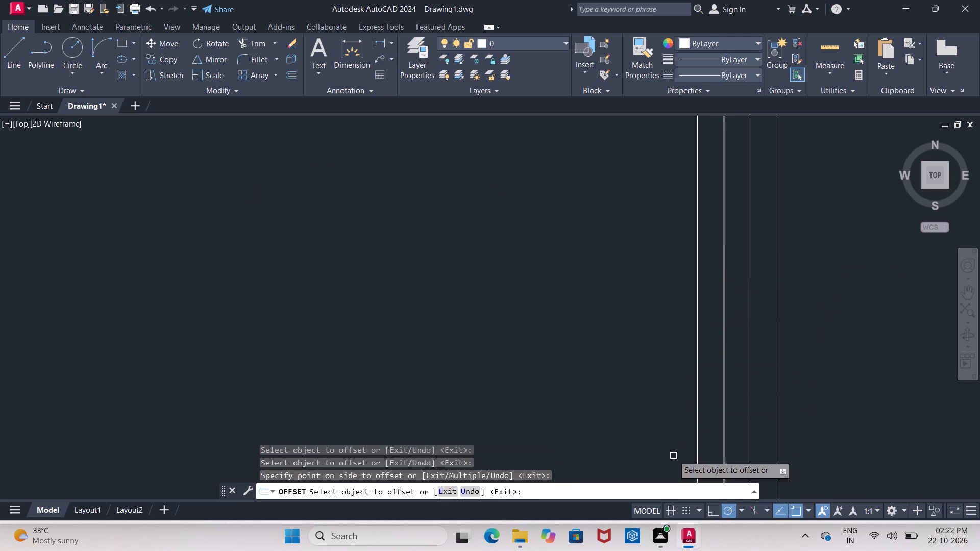
# Turn on Ortho mode and offset the left line of the upper middle vertical wall 4.5" into the wall's centre.
pyautogui.click(712, 512)
pyautogui.scroll(-3, 510, 262)
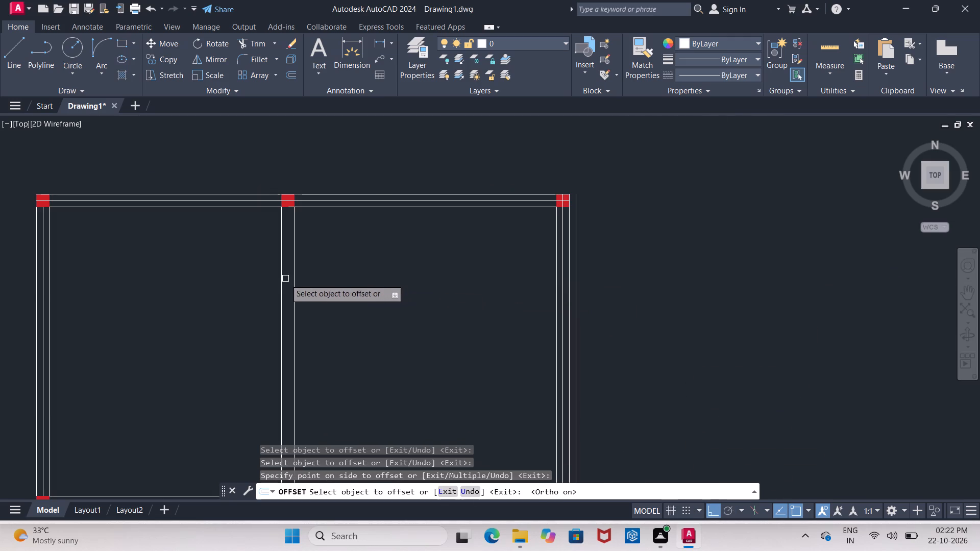
pyautogui.click(282, 283)
pyautogui.click(286, 284)
pyautogui.scroll(-3, 398, 198)
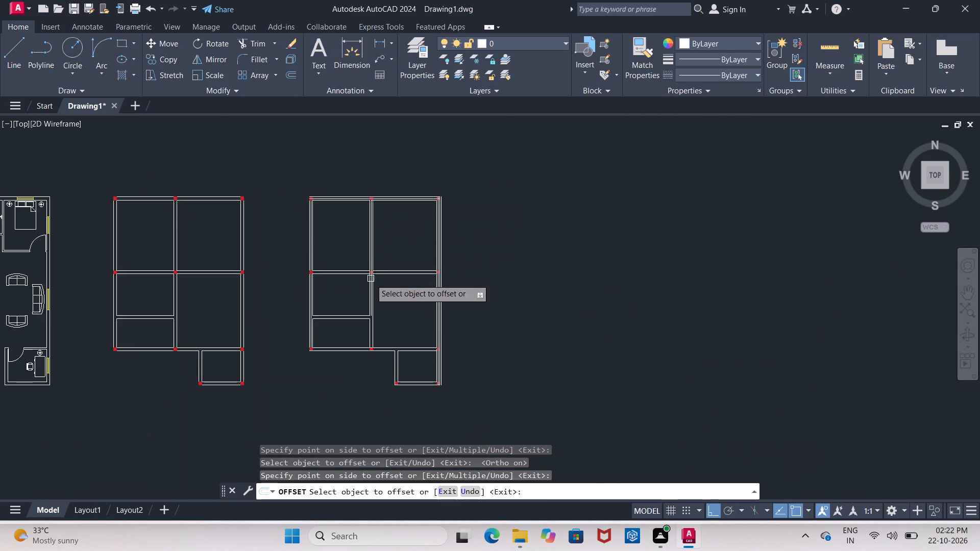
# Offset the upper lines of the central horizontal wall 4.5" into the wall centre in both the left and right bays.
pyautogui.scroll(3, 371, 279)
pyautogui.click(285, 249)
pyautogui.click(286, 255)
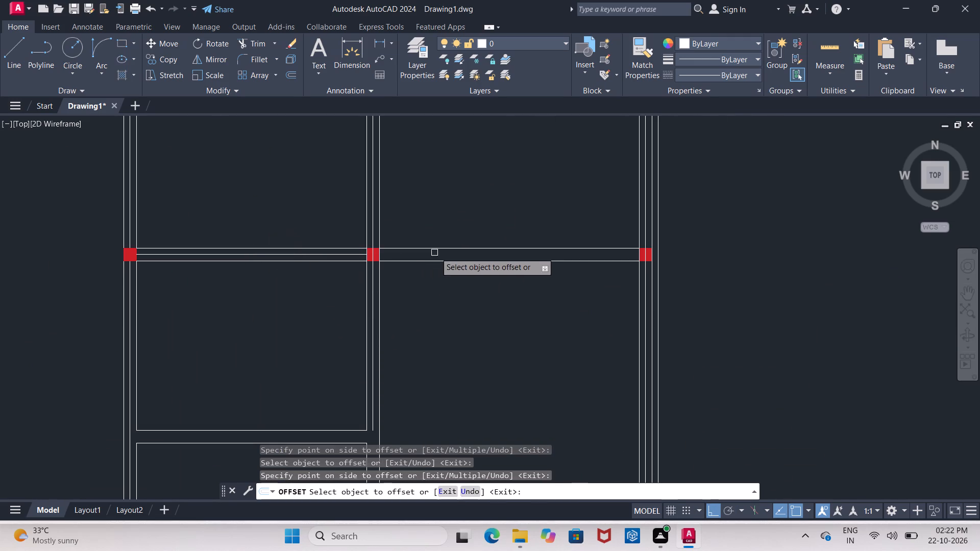
pyautogui.click(439, 248)
pyautogui.click(438, 257)
# Offset the upper lines of the lower-left partition wall and the main bottom wall 4.5" into the wall centres.
pyautogui.scroll(-2, 447, 240)
pyautogui.scroll(1, 419, 277)
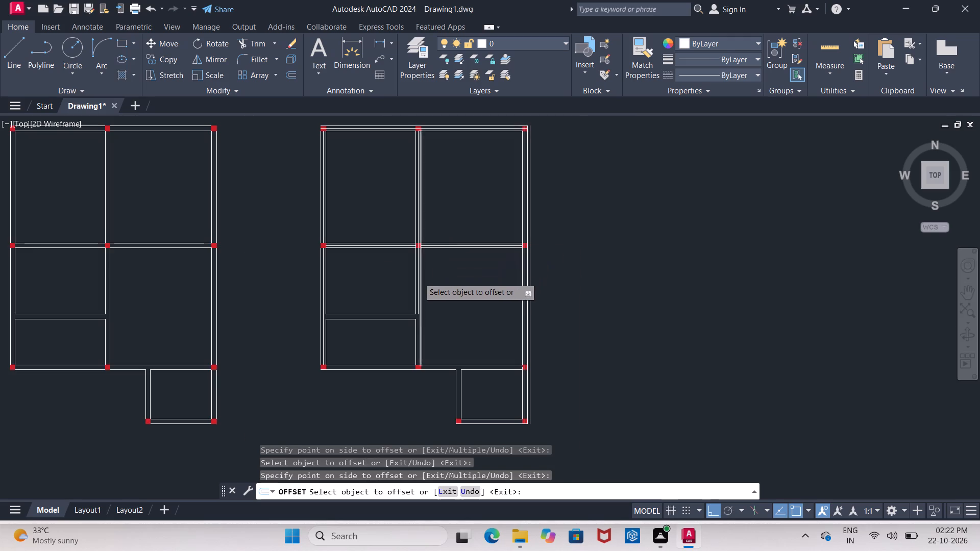
pyautogui.scroll(1, 419, 278)
pyautogui.scroll(-3, 333, 275)
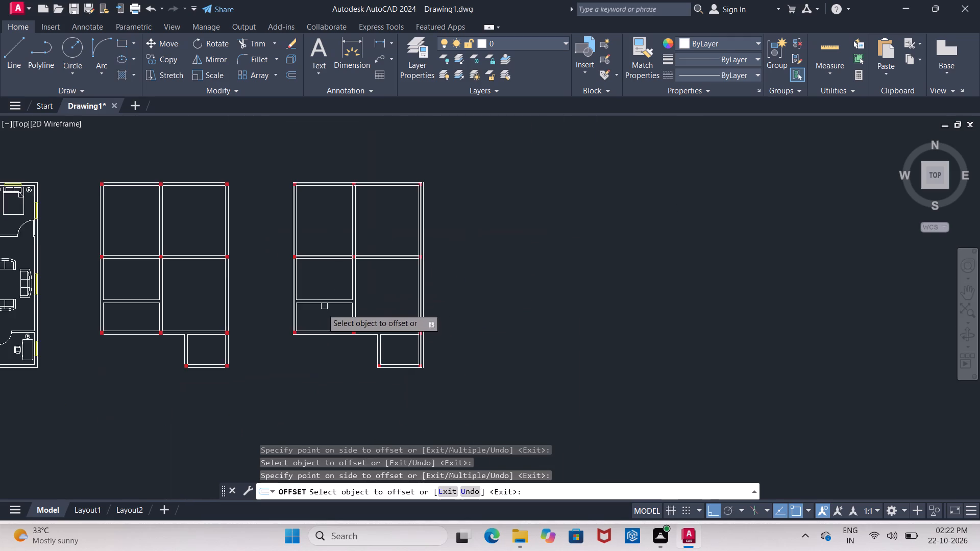
pyautogui.scroll(2, 317, 320)
pyautogui.click(324, 269)
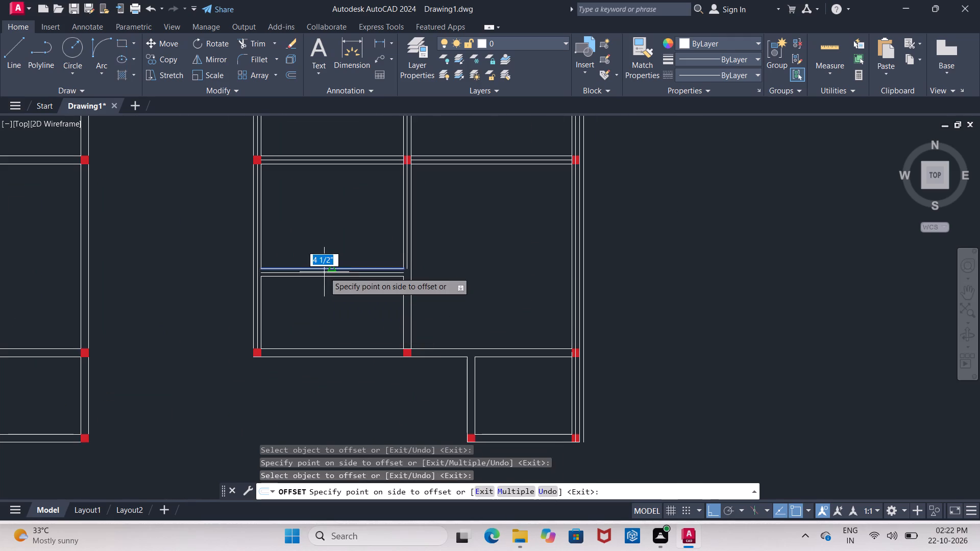
pyautogui.click(324, 272)
pyautogui.click(313, 349)
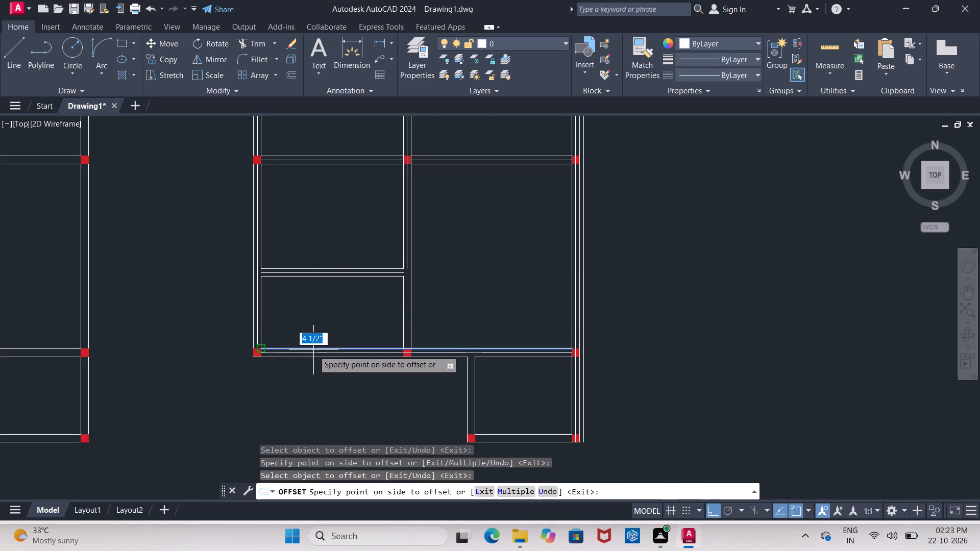
pyautogui.click(313, 350)
# Offset the outer left and bottom wall lines of the small lower-right room 4.5" to the wall centres.
pyautogui.scroll(-2, 472, 354)
pyautogui.scroll(4, 487, 378)
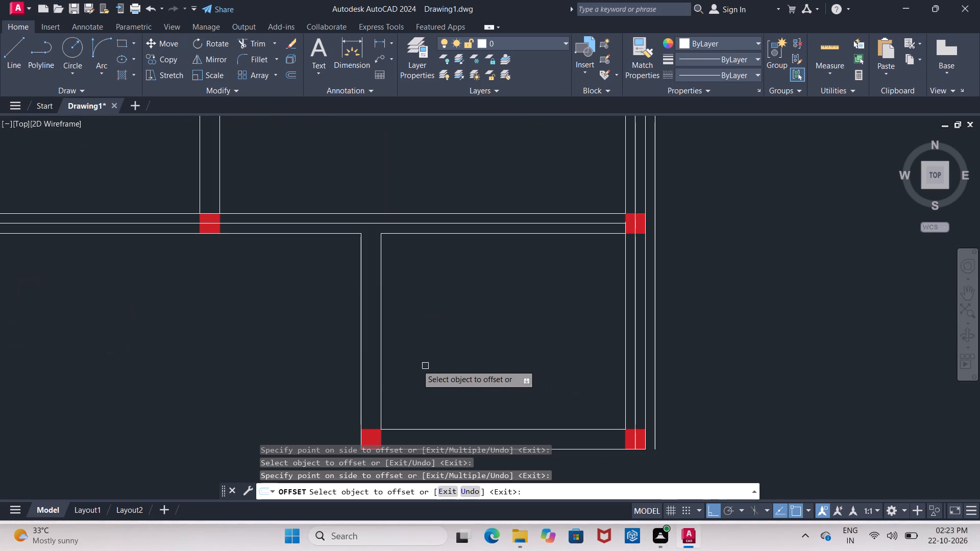
pyautogui.click(362, 369)
pyautogui.click(371, 368)
pyautogui.scroll(-3, 504, 318)
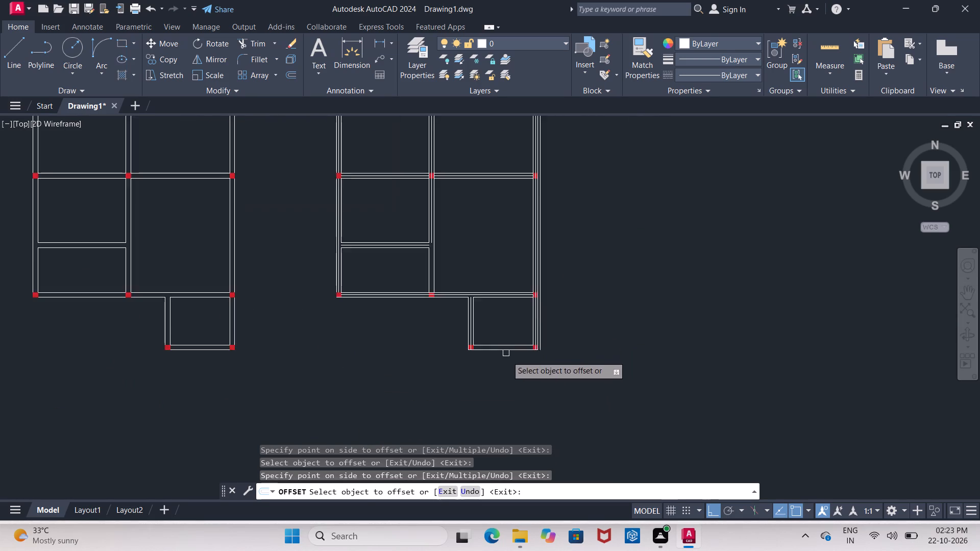
pyautogui.scroll(2, 507, 356)
pyautogui.click(504, 341)
pyautogui.click(502, 337)
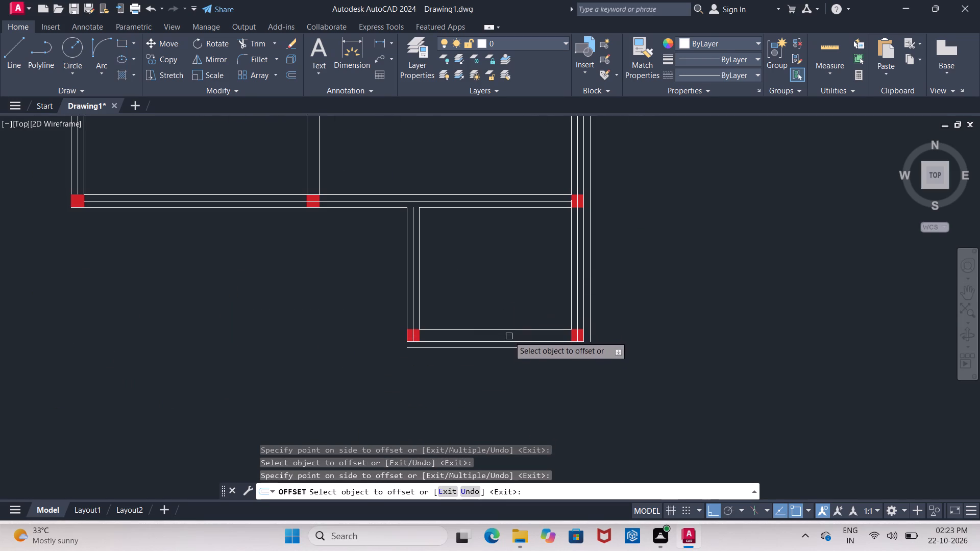
pyautogui.click(507, 341)
pyautogui.click(506, 330)
pyautogui.press('Escape')
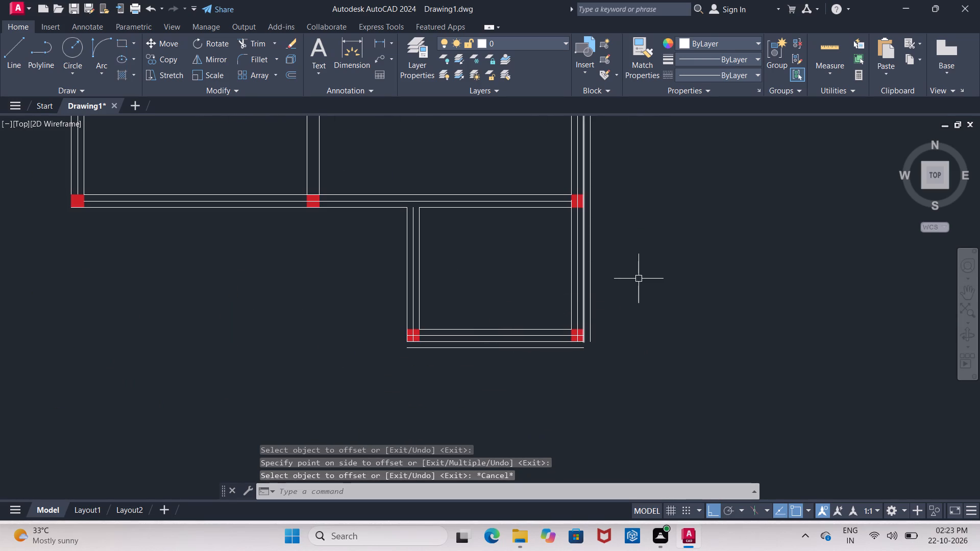
# Erase the stray vertical offset lines lying outside the layout's right wall.
pyautogui.click(592, 293)
pyautogui.press('Delete')
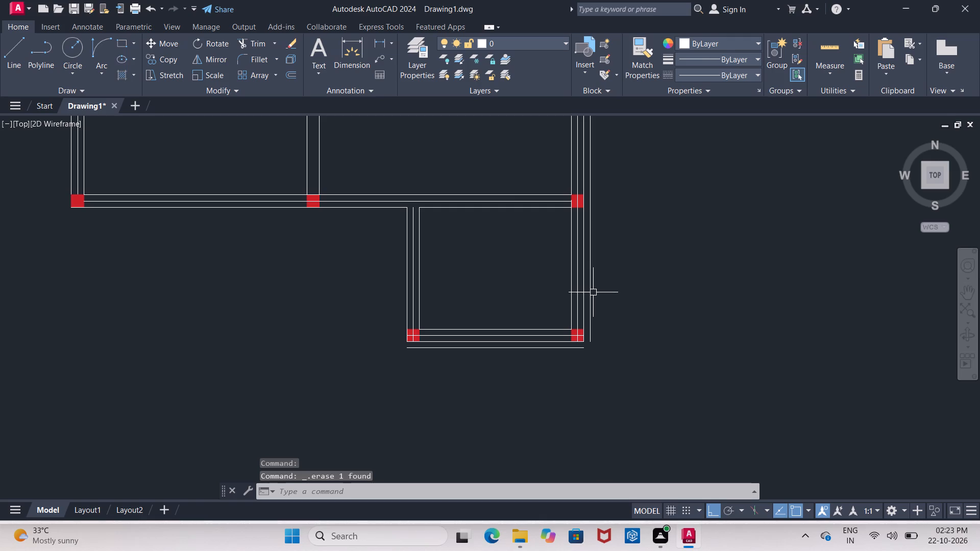
pyautogui.click(593, 292)
pyautogui.click(587, 297)
pyautogui.press('Delete')
# Trim away the top wall's outer line between the columns and the outer line of the upper right wall.
pyautogui.scroll(-3, 578, 314)
pyautogui.scroll(1, 517, 196)
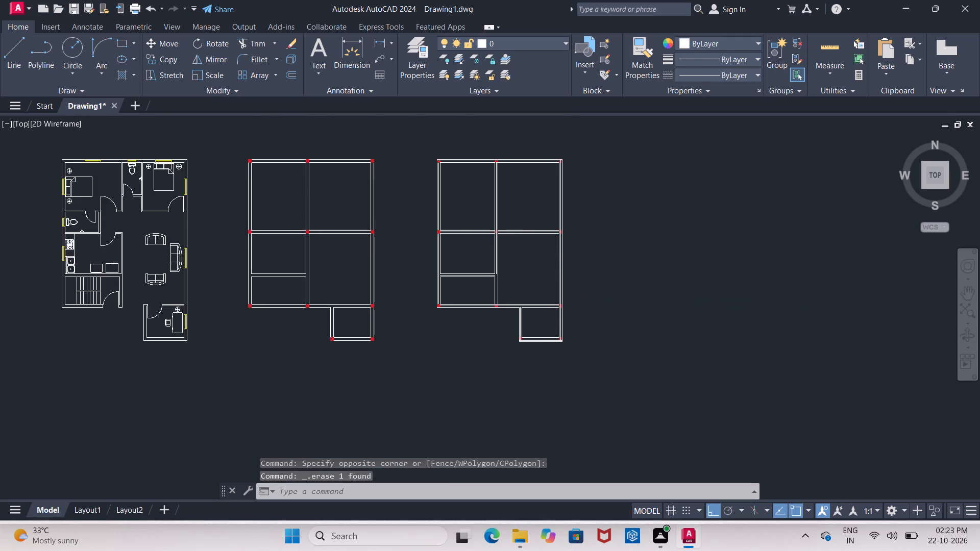
pyautogui.scroll(-1, 436, 210)
pyautogui.scroll(4, 488, 173)
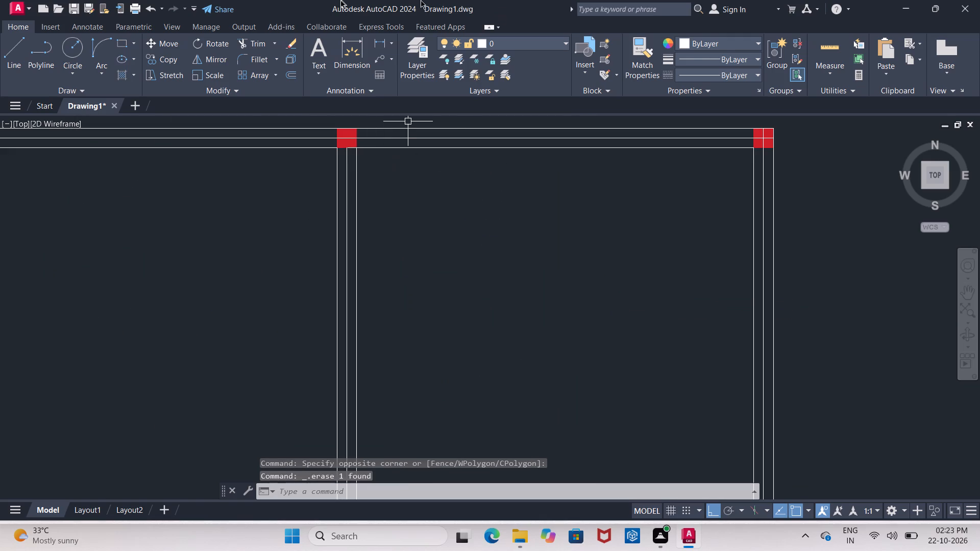
pyautogui.scroll(-1, 500, 164)
pyautogui.write('tr')
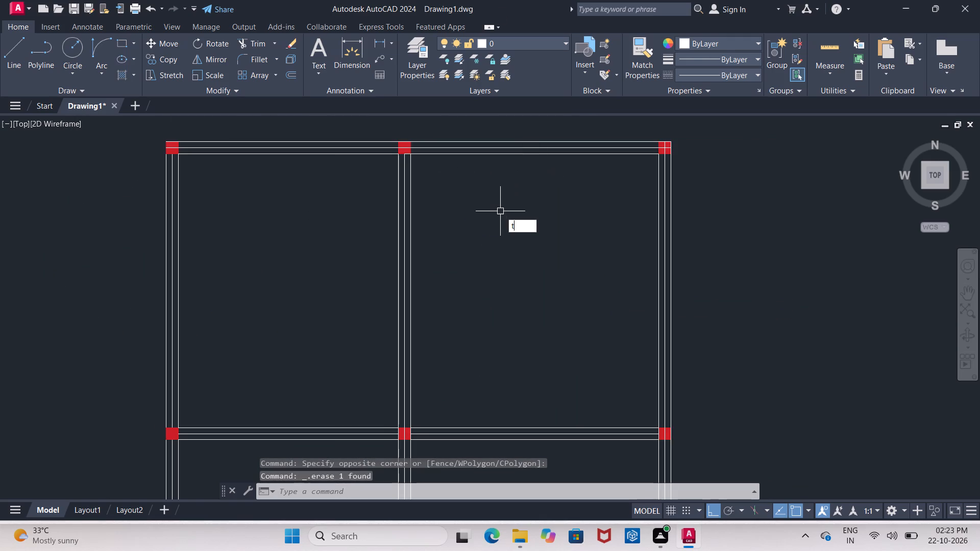
pyautogui.press('Return')
pyautogui.press('Return')
pyautogui.click(224, 141)
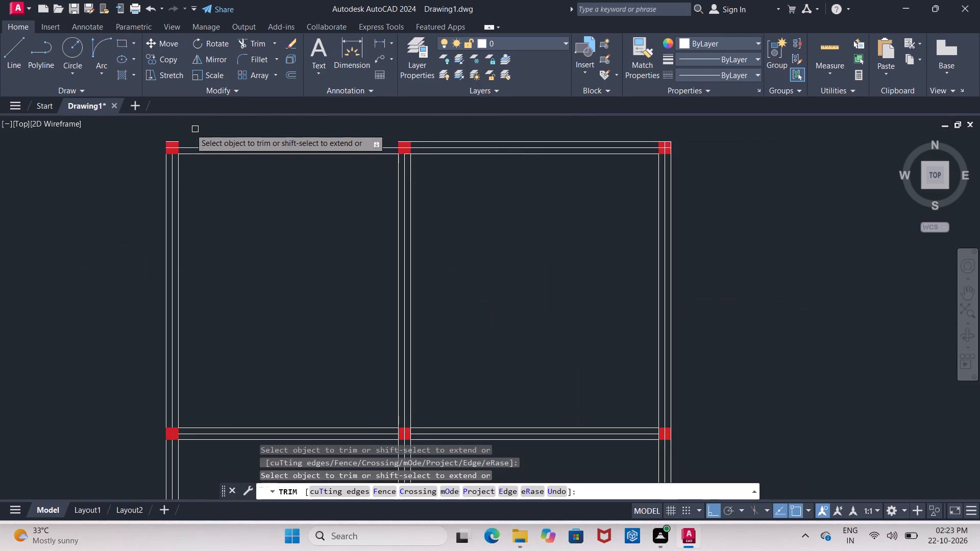
pyautogui.click(171, 139)
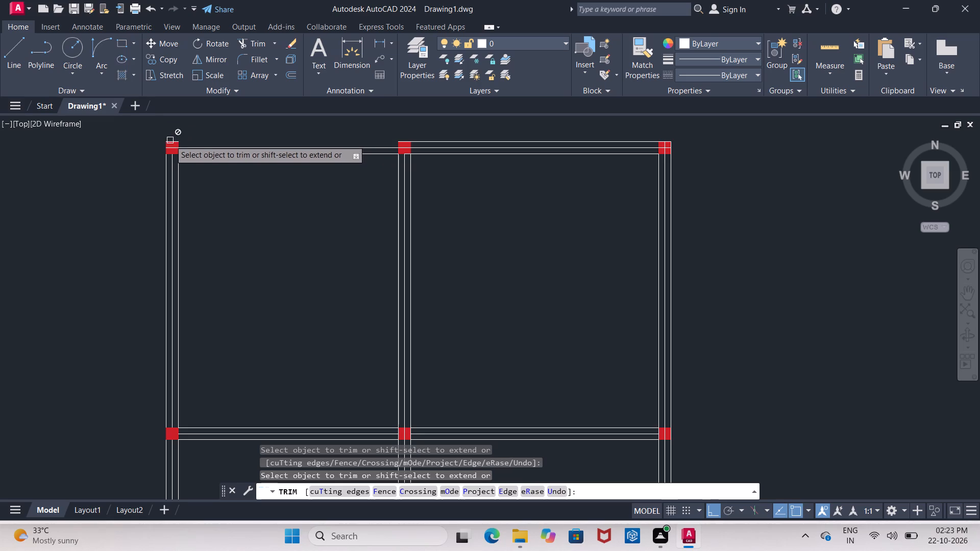
pyautogui.click(465, 142)
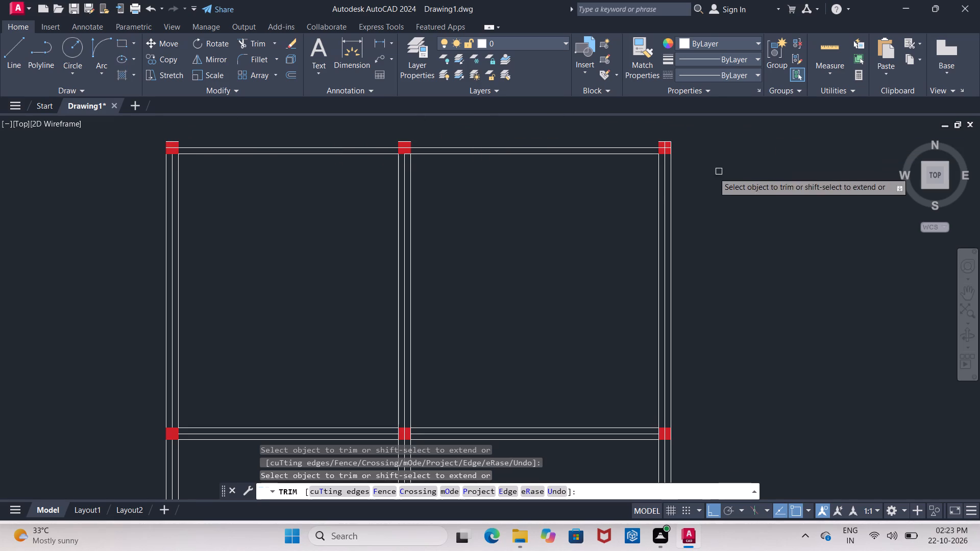
pyautogui.click(672, 193)
pyautogui.click(673, 144)
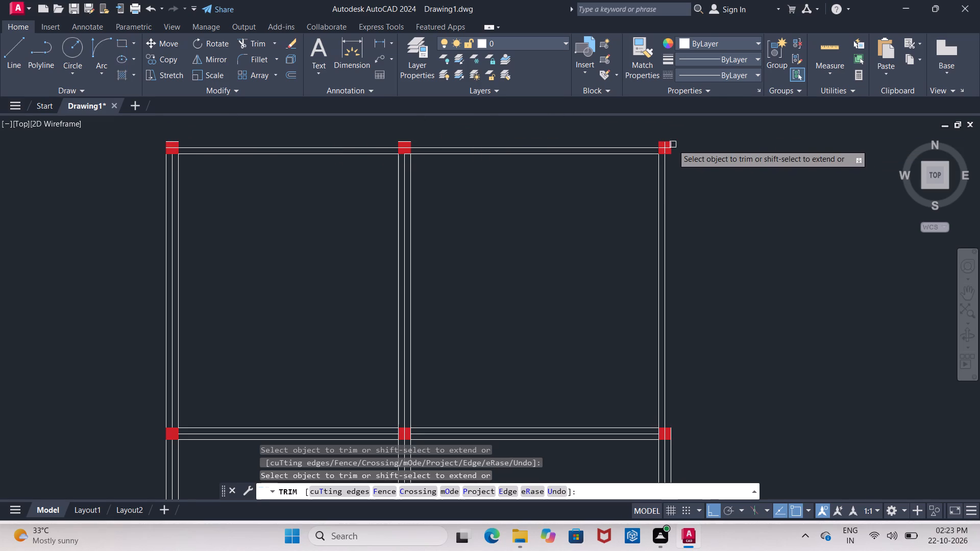
# Trim the upper left wall's outer line, both faces of the upper middle wall, and both faces of the left wall below the central column.
pyautogui.click(164, 230)
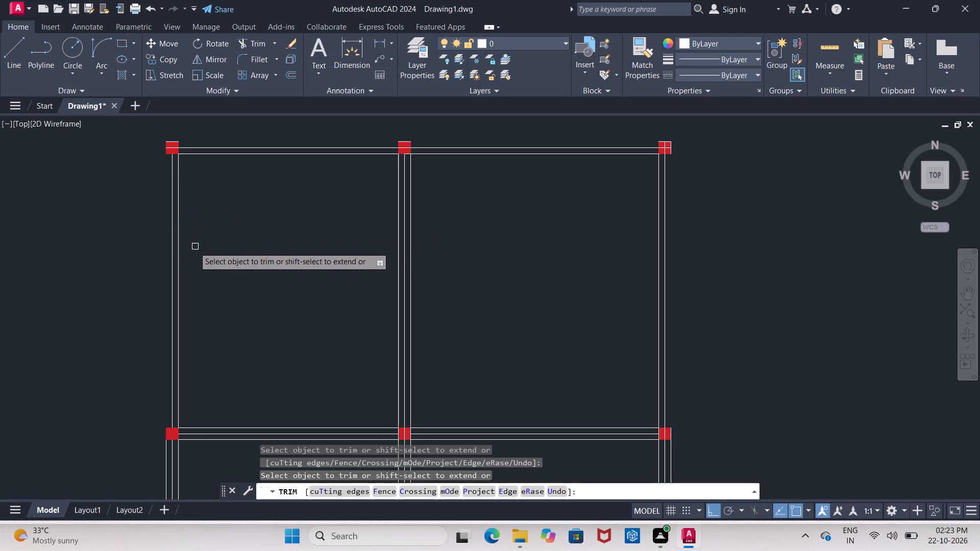
pyautogui.click(180, 257)
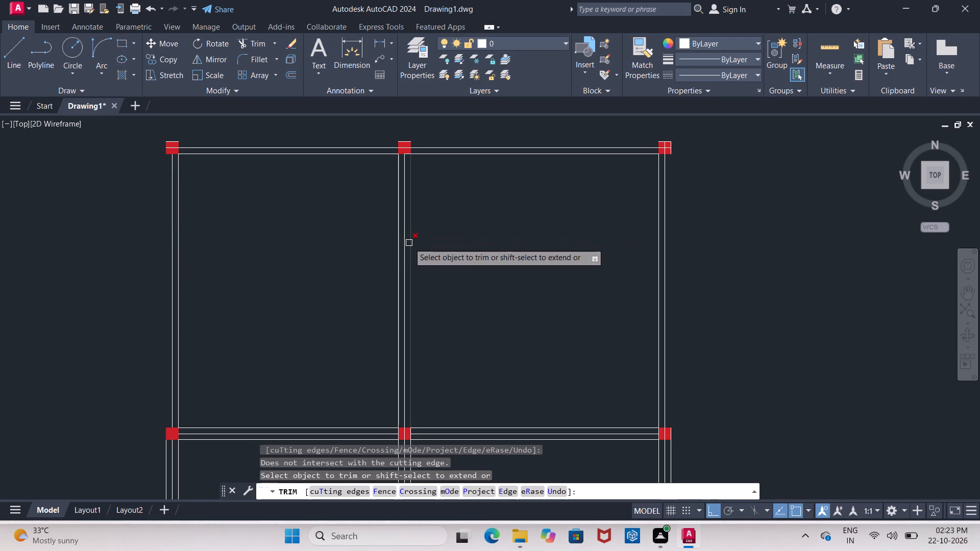
pyautogui.click(409, 243)
pyautogui.click(396, 242)
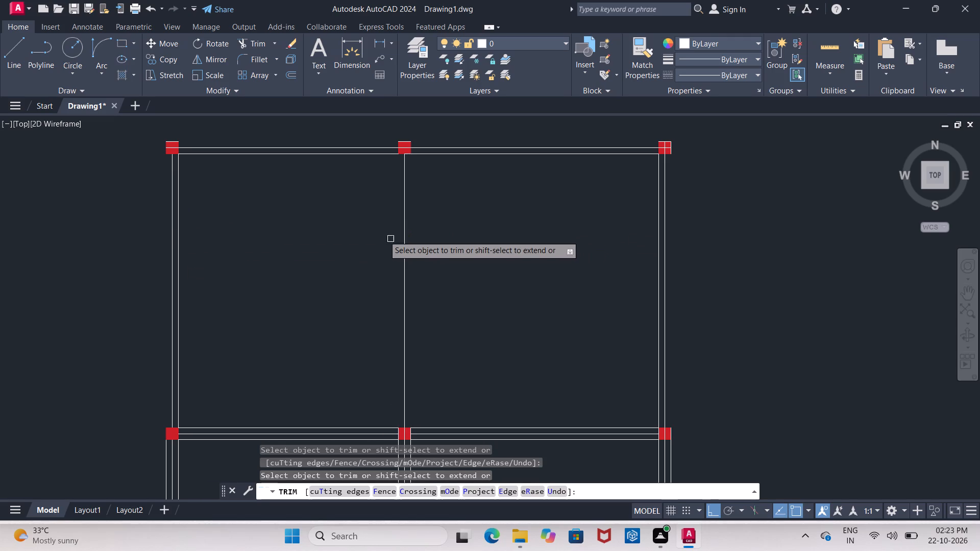
pyautogui.scroll(-2, 268, 137)
pyautogui.scroll(2, 250, 283)
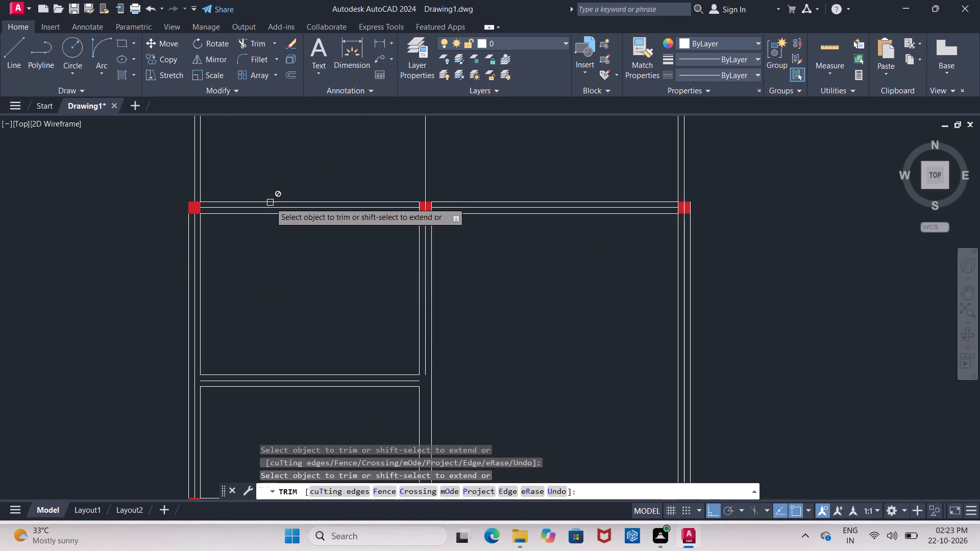
pyautogui.click(202, 267)
pyautogui.click(185, 270)
# Trim the main bottom wall's inner and outer lines in the left bay and its inner line in the right bay.
pyautogui.scroll(-2, 150, 199)
pyautogui.scroll(3, 184, 288)
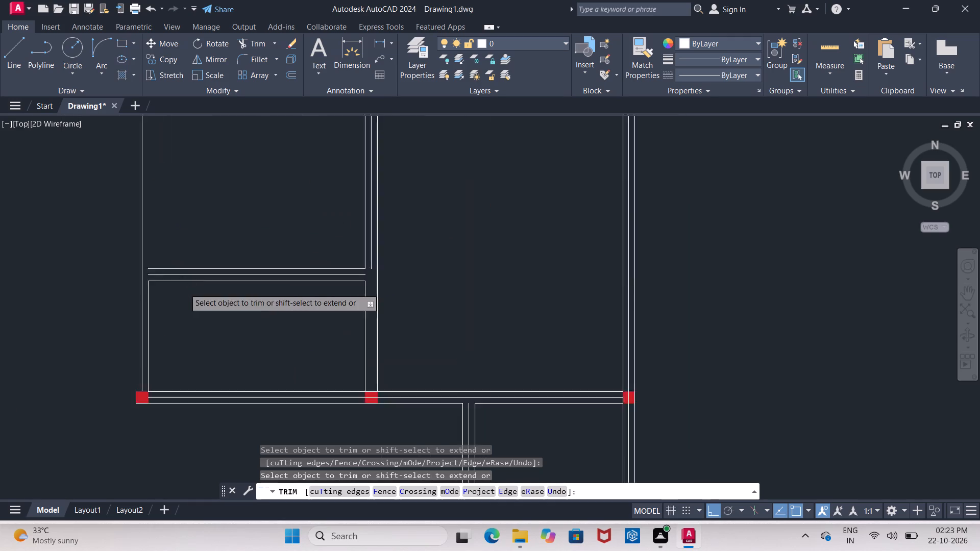
pyautogui.click(194, 277)
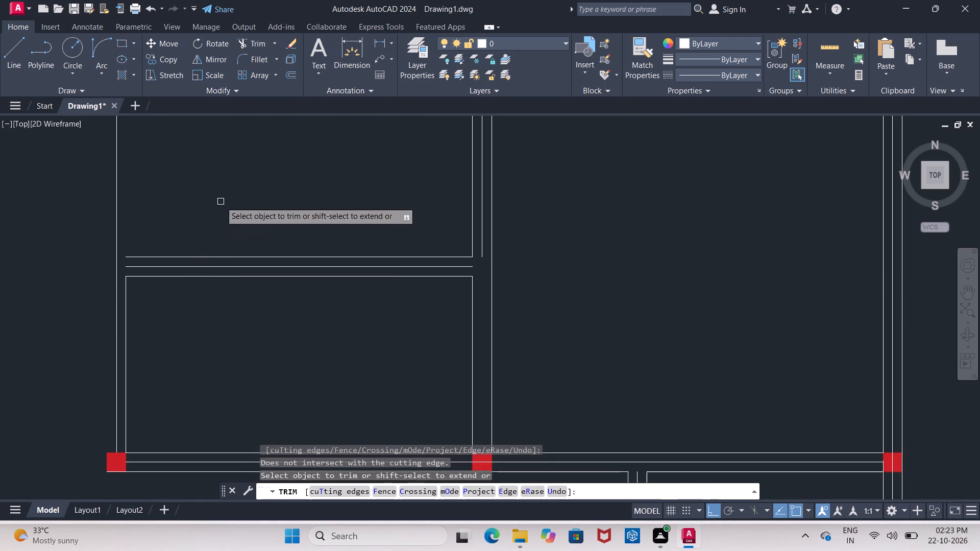
pyautogui.scroll(-2, 224, 203)
pyautogui.scroll(3, 215, 290)
pyautogui.click(201, 346)
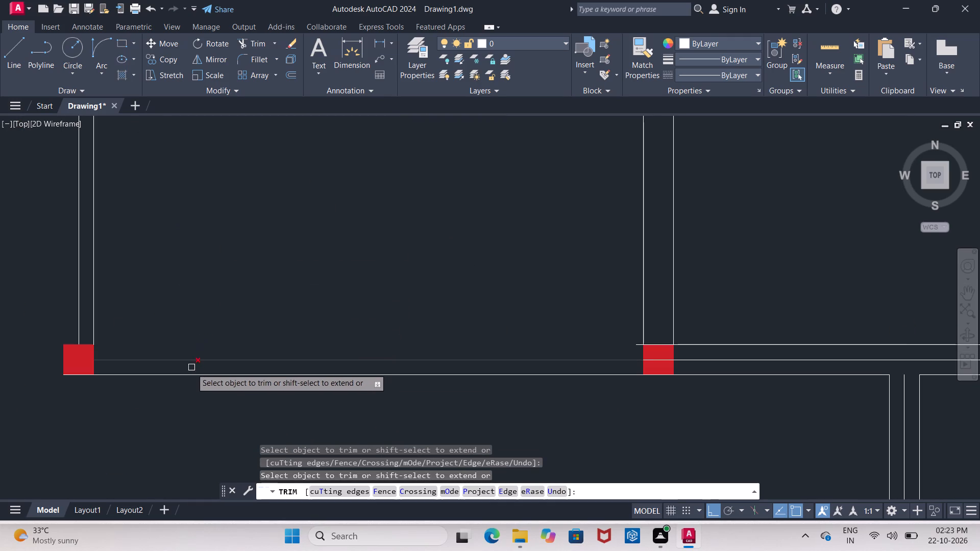
pyautogui.click(189, 375)
pyautogui.scroll(-3, 148, 242)
pyautogui.scroll(2, 386, 336)
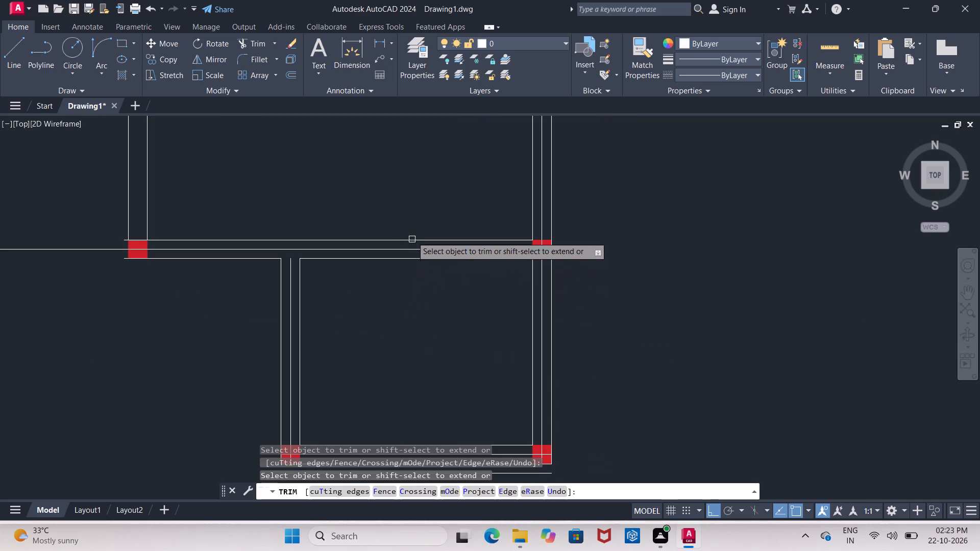
pyautogui.click(408, 239)
pyautogui.click(295, 241)
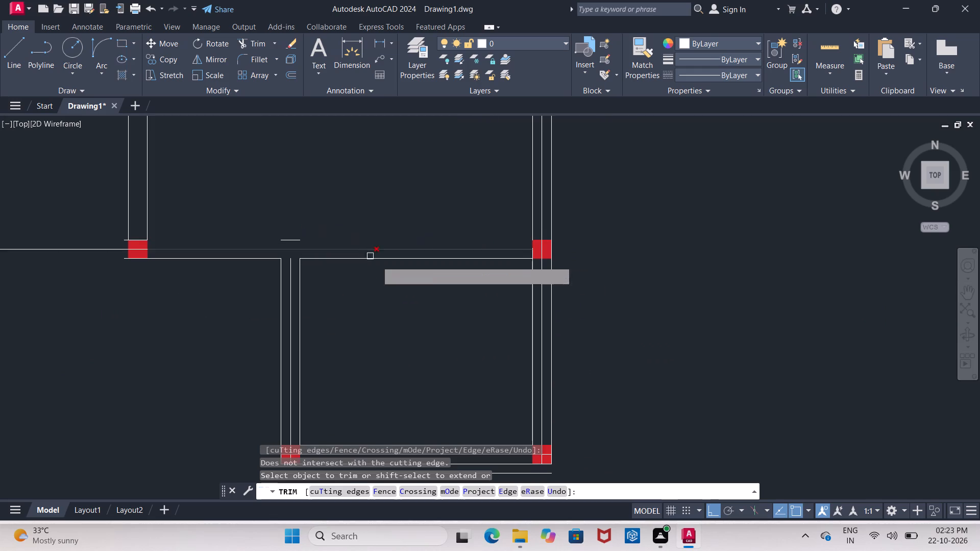
pyautogui.click(380, 258)
pyautogui.press('Escape')
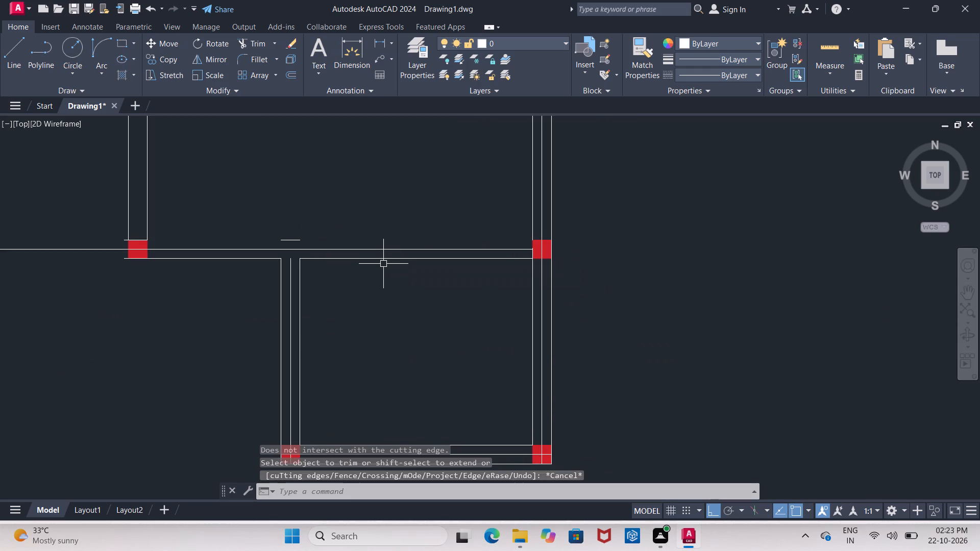
# Erase the main bottom wall's remaining outer line segments and the two short stubs beside the middle column.
pyautogui.click(381, 261)
pyautogui.press('Delete')
pyautogui.press('Delete')
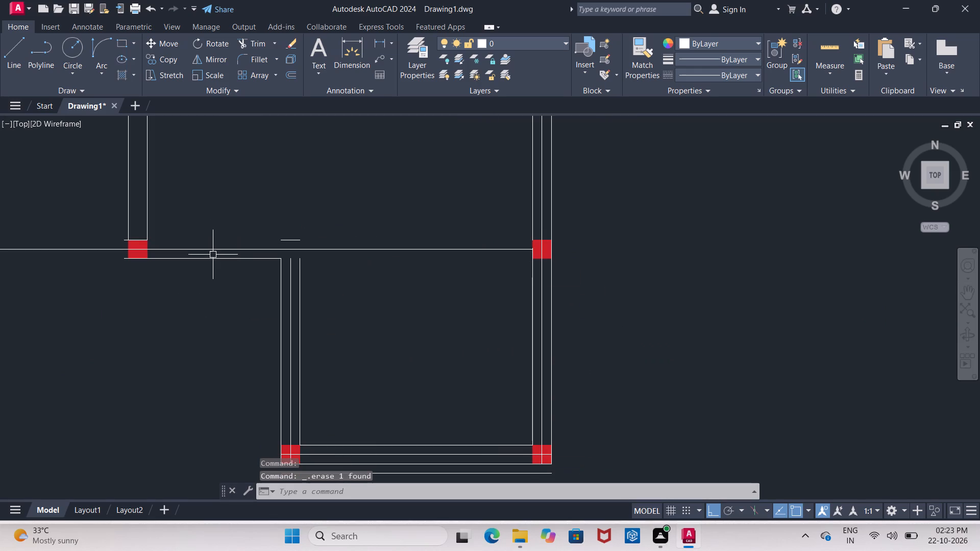
pyautogui.click(210, 260)
pyautogui.press('Delete')
pyautogui.scroll(-1, 271, 226)
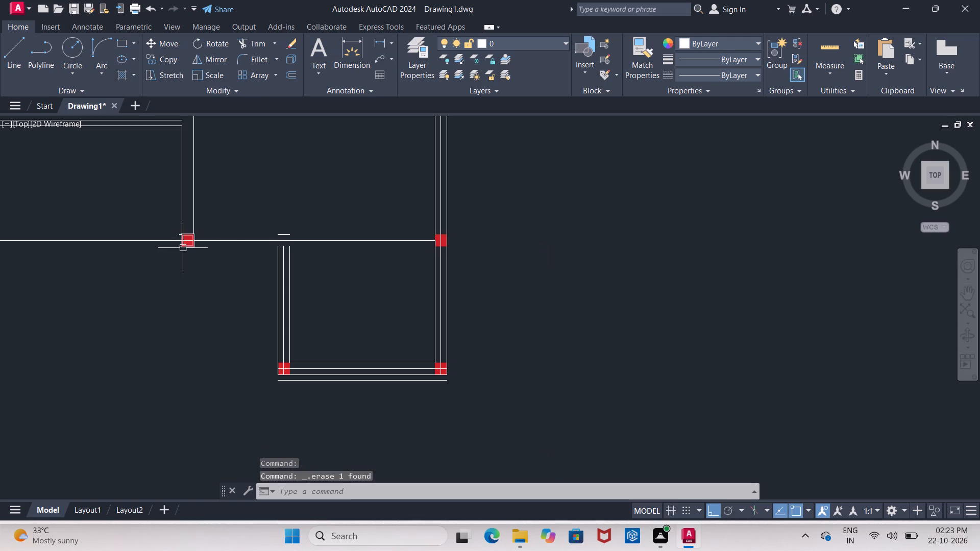
pyautogui.click(183, 248)
pyautogui.scroll(4, 185, 248)
pyautogui.press('Escape')
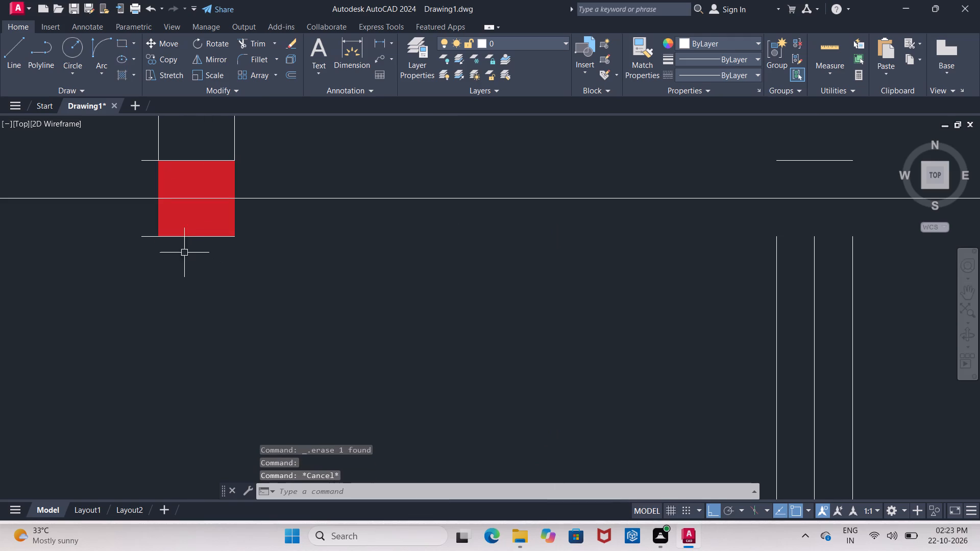
pyautogui.click(146, 236)
pyautogui.click(142, 161)
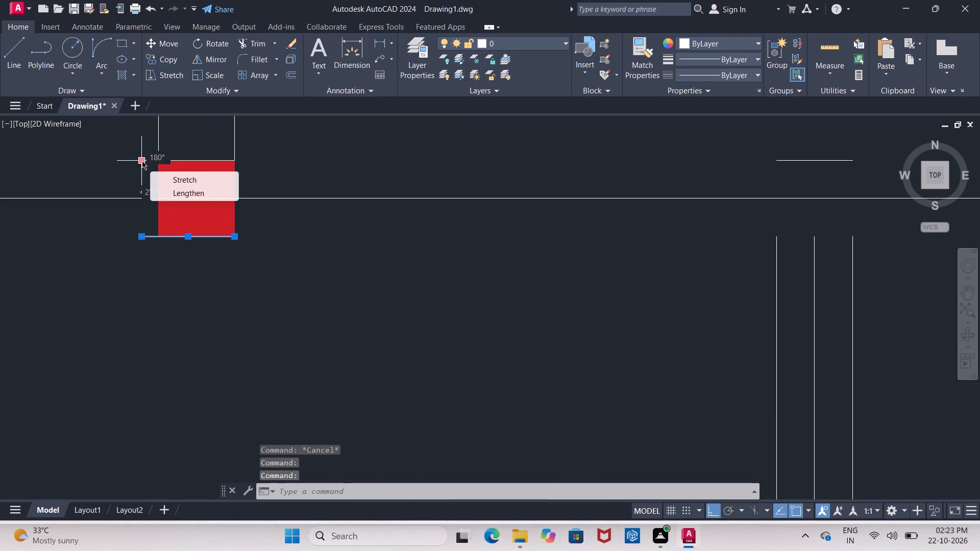
pyautogui.press('Delete')
pyautogui.press('Delete')
# Erase both face lines of the small lower-right room's left wall, keeping its centreline.
pyautogui.scroll(-2, 139, 204)
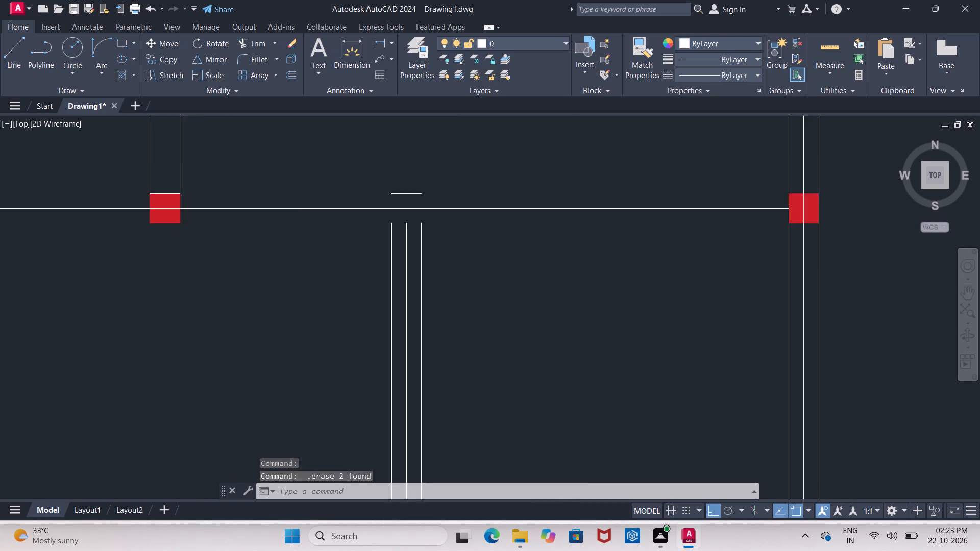
pyautogui.scroll(-2, 163, 244)
pyautogui.scroll(-1, 349, 283)
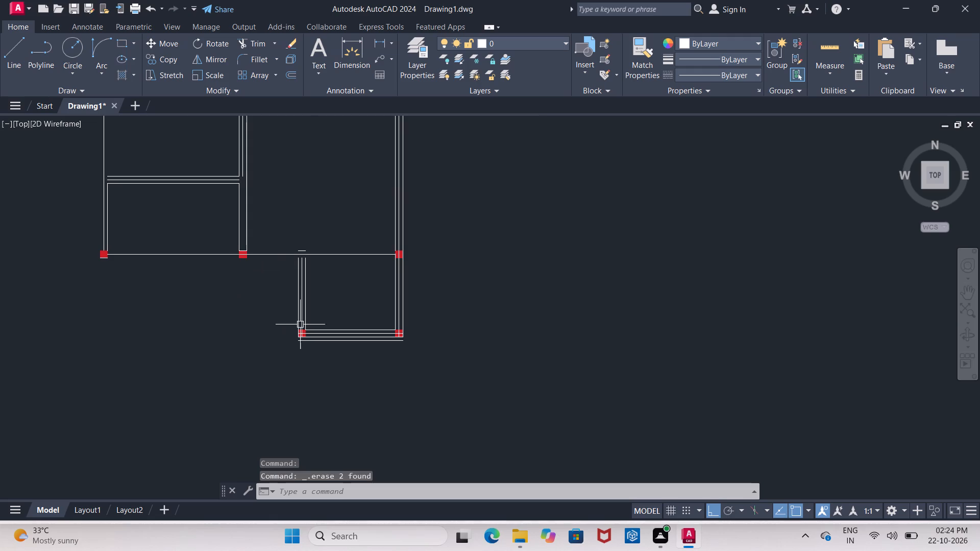
pyautogui.scroll(2, 301, 308)
pyautogui.click(309, 302)
pyautogui.click(291, 312)
pyautogui.press('Delete')
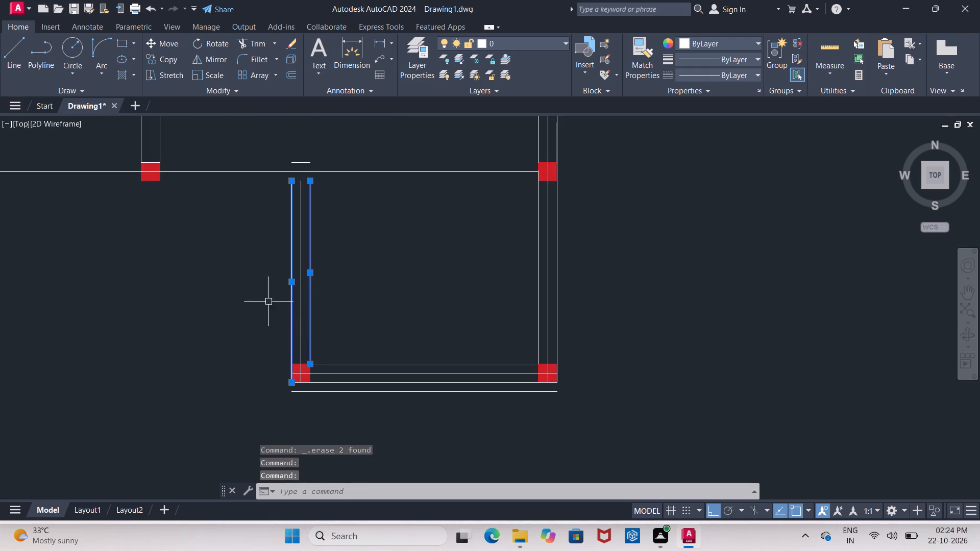
# Erase the small lower-right room's bottom wall face lines and the extra line below them, keeping the centreline.
pyautogui.click(358, 364)
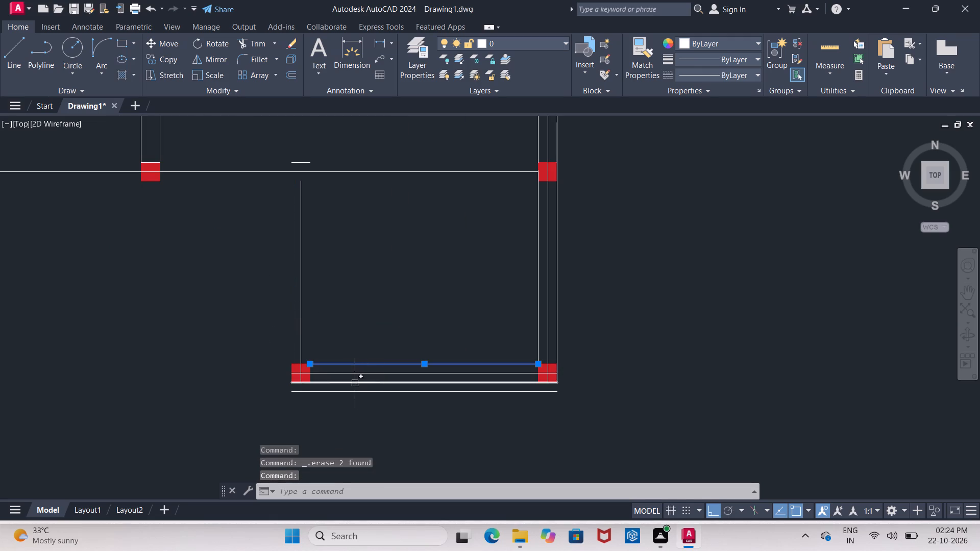
pyautogui.click(355, 384)
pyautogui.press('Delete')
pyautogui.click(353, 394)
pyautogui.press('Delete')
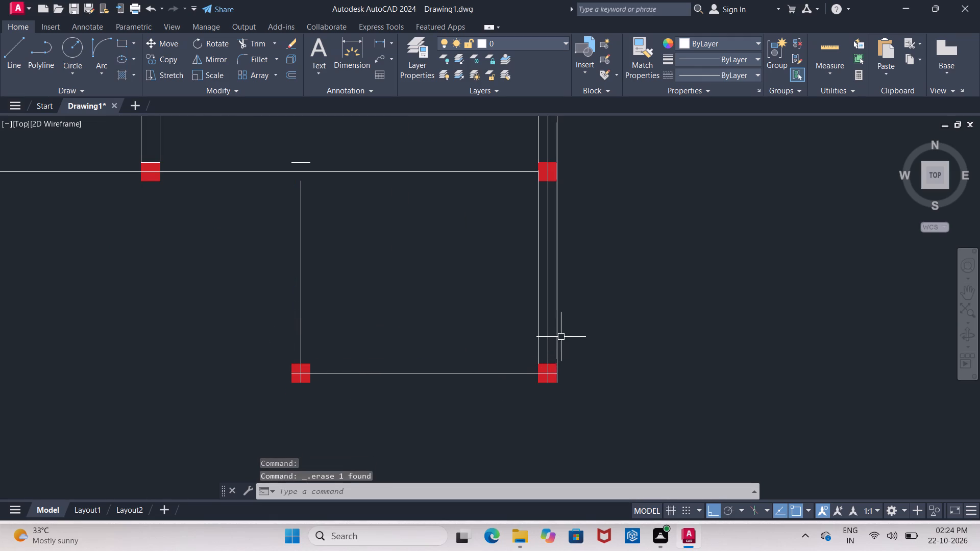
# Erase both right wall face lines beside the small room and the right wall's inner face line in the main room above it.
pyautogui.click(555, 337)
pyautogui.press('Delete')
pyautogui.click(539, 337)
pyautogui.press('Delete')
pyautogui.scroll(-2, 414, 332)
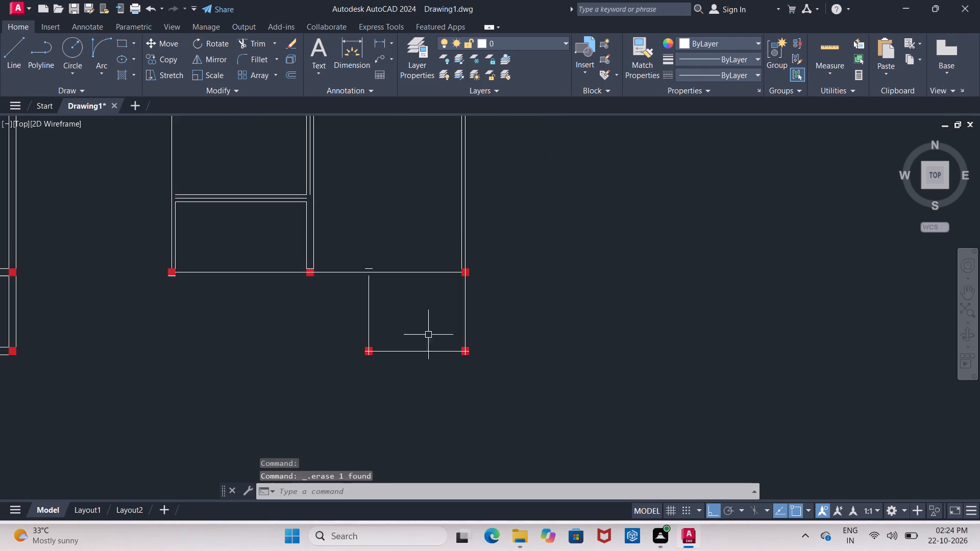
pyautogui.scroll(3, 466, 231)
pyautogui.click(443, 266)
pyautogui.press('Delete')
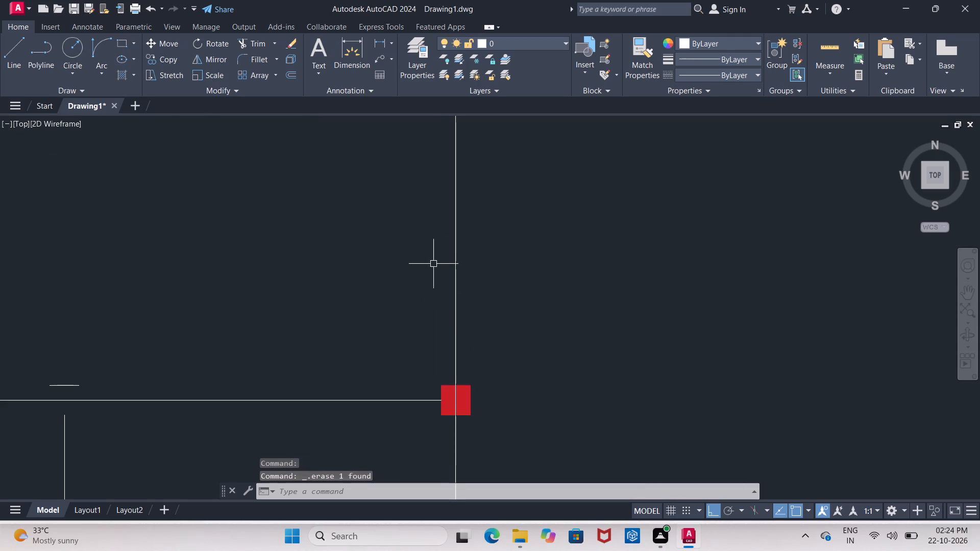
# Erase the upper and lower face lines of the middle horizontal wall in the right bay, keeping its centreline.
pyautogui.scroll(-5, 413, 262)
pyautogui.scroll(4, 395, 213)
pyautogui.click(341, 225)
pyautogui.press('Delete')
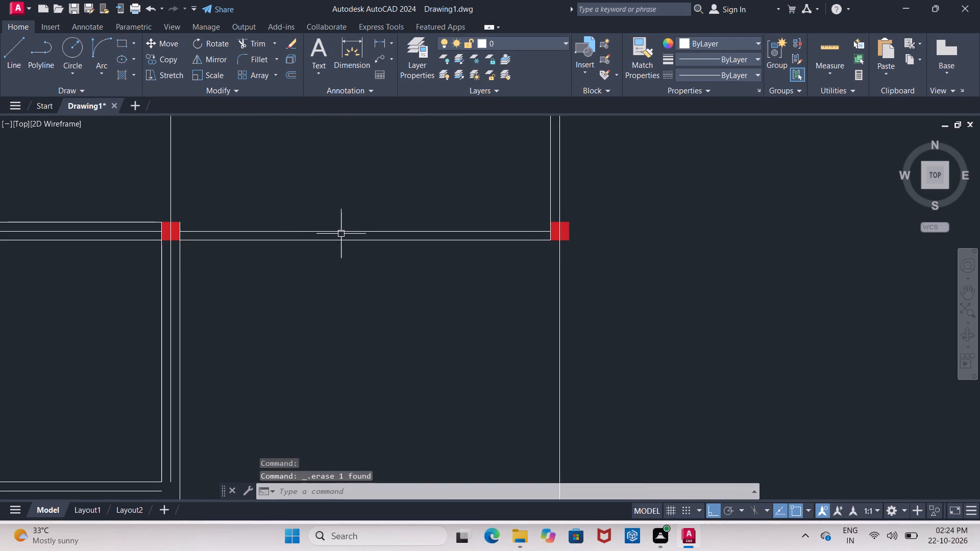
pyautogui.click(336, 242)
pyautogui.press('Delete')
# Erase both face lines of the central vertical wall below the central column, keeping its centreline.
pyautogui.click(181, 278)
pyautogui.press('Delete')
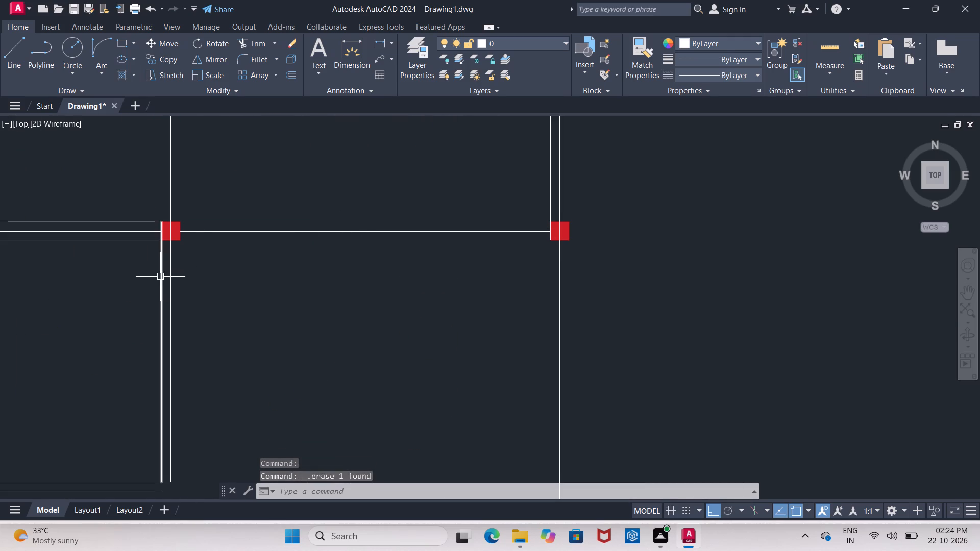
pyautogui.click(160, 277)
pyautogui.press('Delete')
# Erase the upper and lower face lines of the middle horizontal wall in the left bay, keeping its centreline.
pyautogui.scroll(-3, 318, 274)
pyautogui.scroll(3, 223, 259)
pyautogui.click(225, 268)
pyautogui.press('Delete')
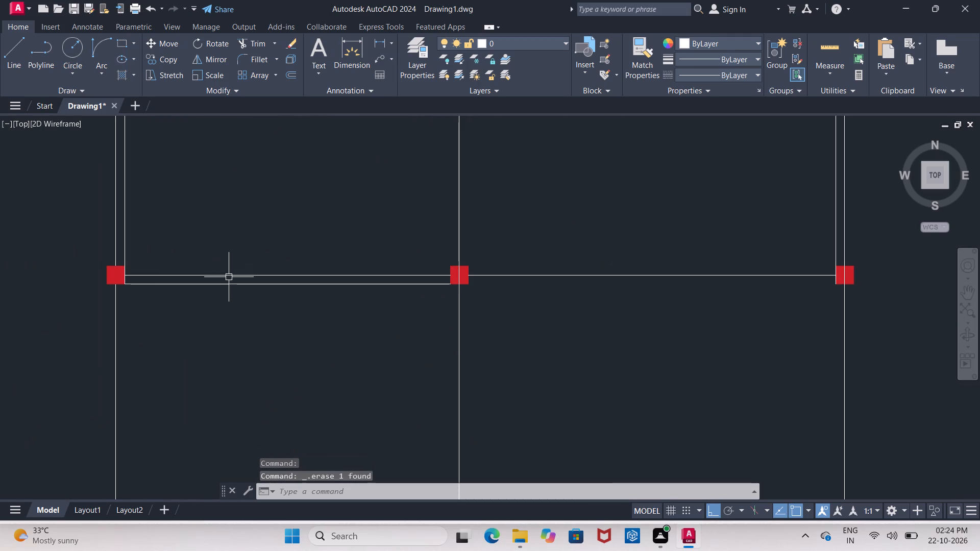
pyautogui.click(228, 282)
pyautogui.press('Delete')
# Erase both face lines of the small lower-left room's top wall and the inner face lines of its two side walls.
pyautogui.scroll(-3, 225, 225)
pyautogui.scroll(4, 228, 290)
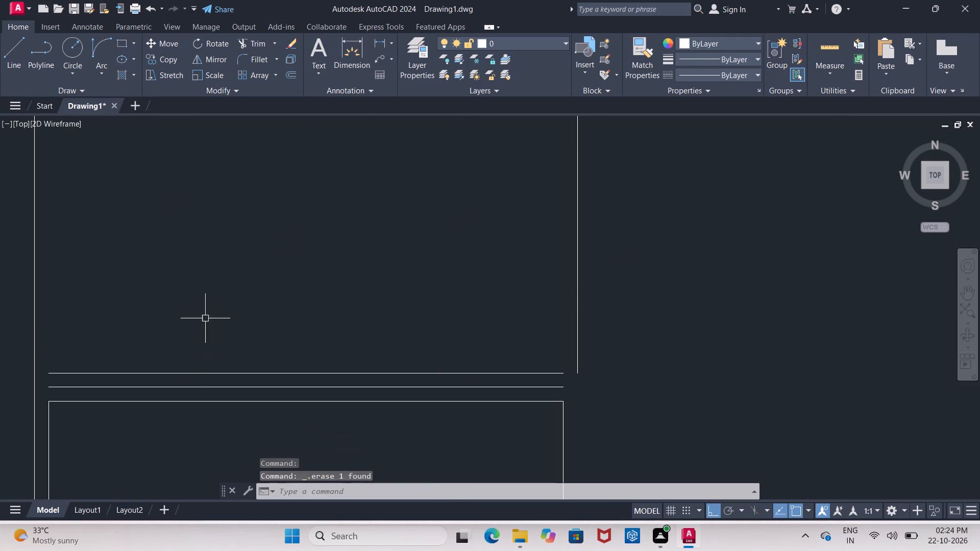
pyautogui.scroll(-2, 206, 192)
pyautogui.click(220, 268)
pyautogui.press('Delete')
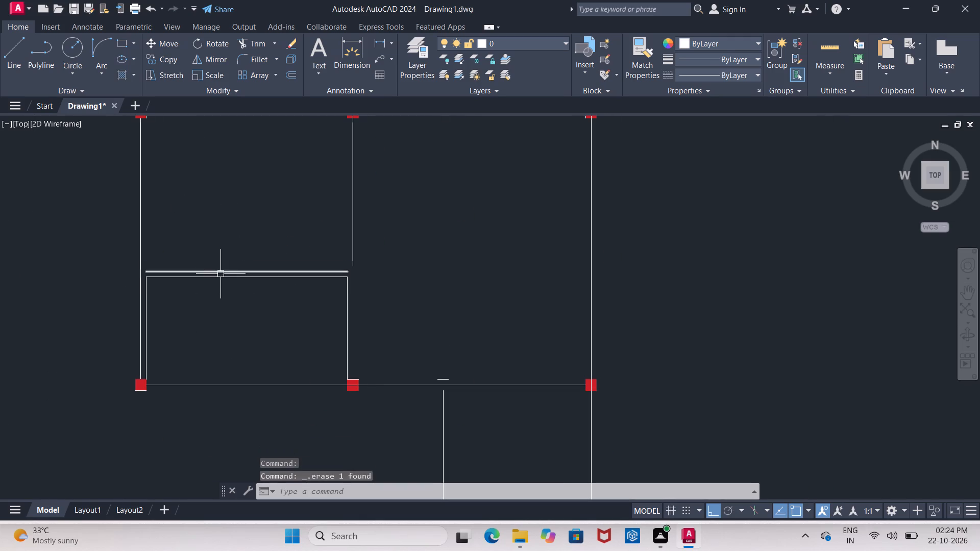
pyautogui.click(219, 277)
pyautogui.press('Delete')
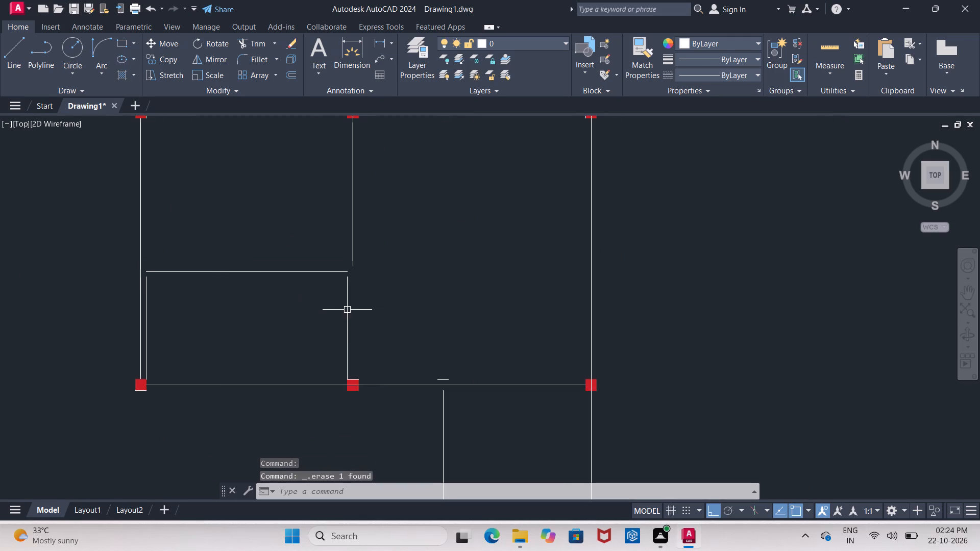
pyautogui.click(348, 310)
pyautogui.press('Delete')
pyautogui.click(146, 311)
pyautogui.press('Delete')
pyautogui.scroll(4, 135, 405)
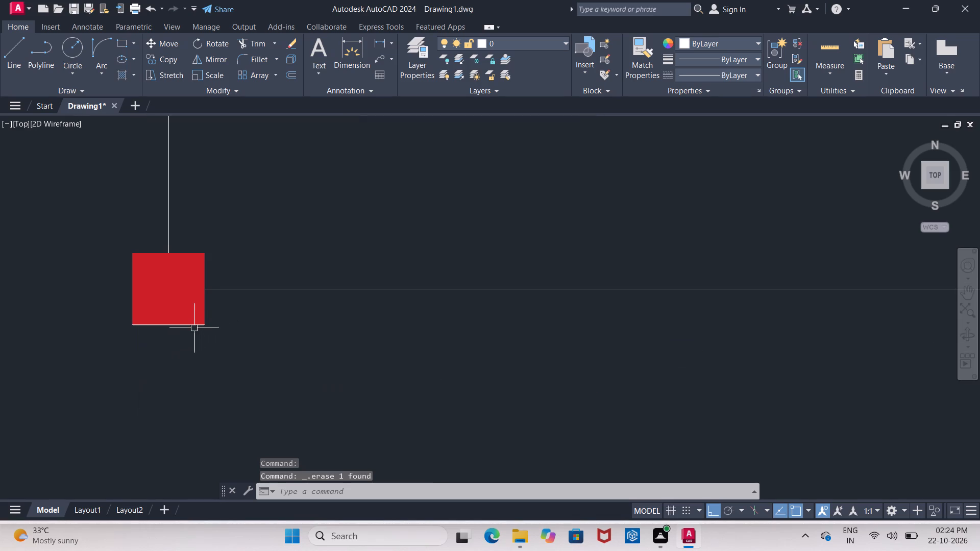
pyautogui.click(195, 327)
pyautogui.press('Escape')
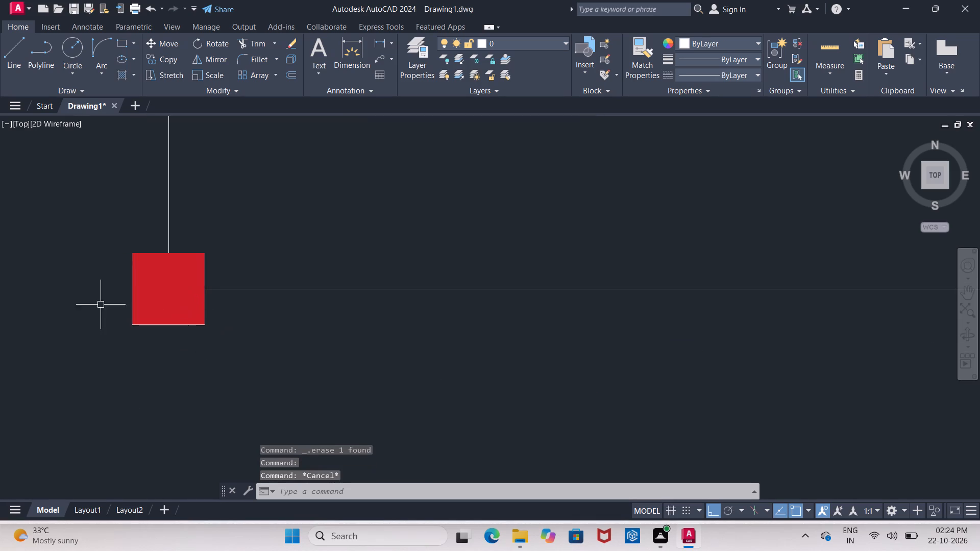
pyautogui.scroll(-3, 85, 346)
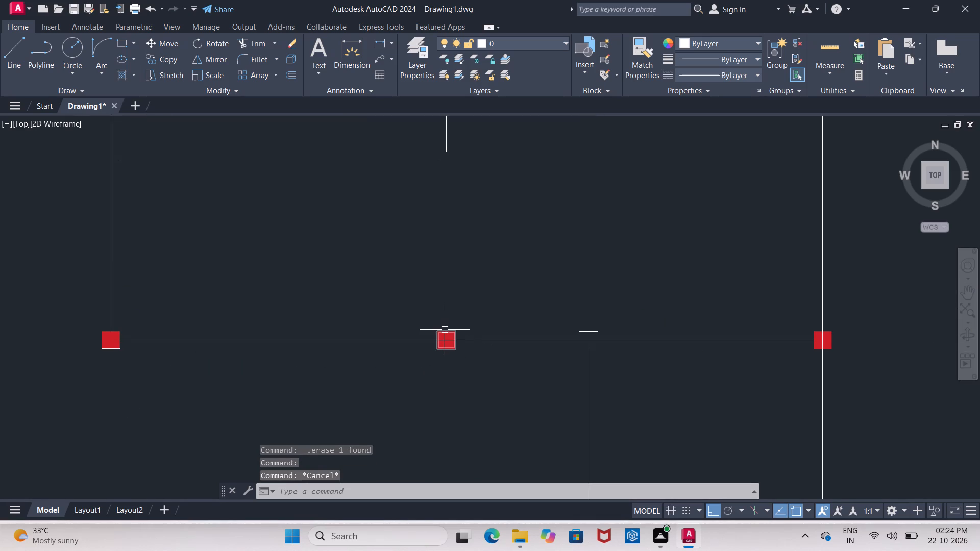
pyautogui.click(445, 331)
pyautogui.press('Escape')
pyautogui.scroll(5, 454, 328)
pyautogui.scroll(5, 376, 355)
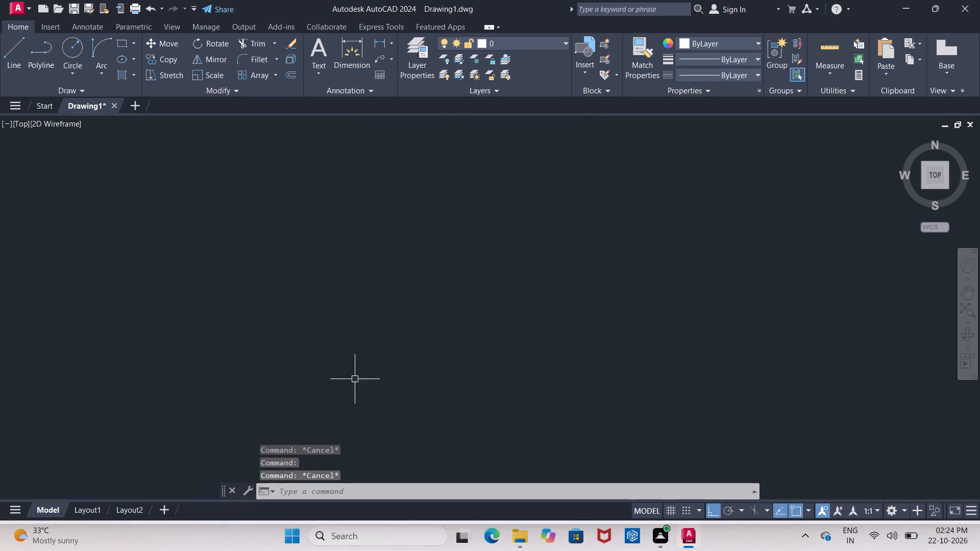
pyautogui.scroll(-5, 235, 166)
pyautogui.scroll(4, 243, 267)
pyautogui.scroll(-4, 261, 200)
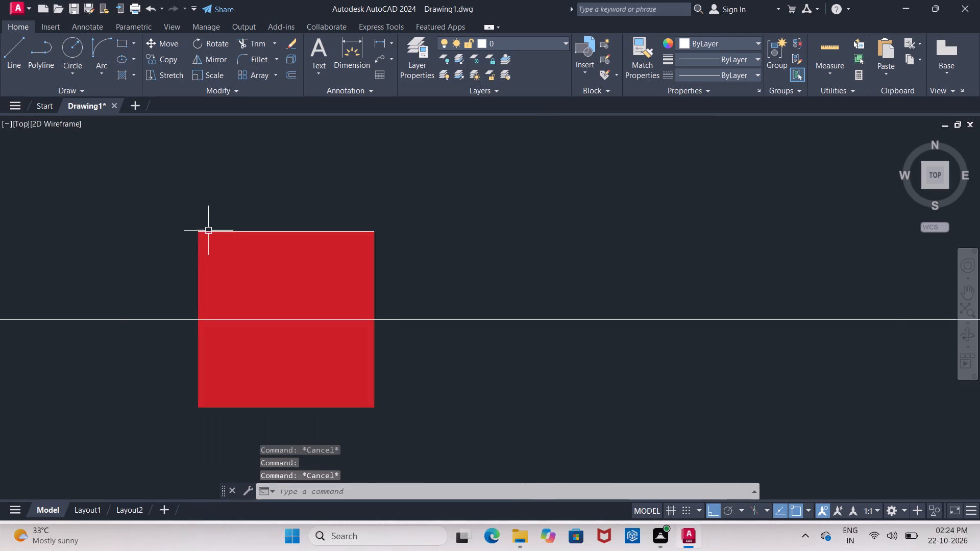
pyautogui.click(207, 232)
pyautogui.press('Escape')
# Erase the lower segment of the left wall's inner face line in the upper-left room, above the middle wall.
pyautogui.scroll(-4, 339, 268)
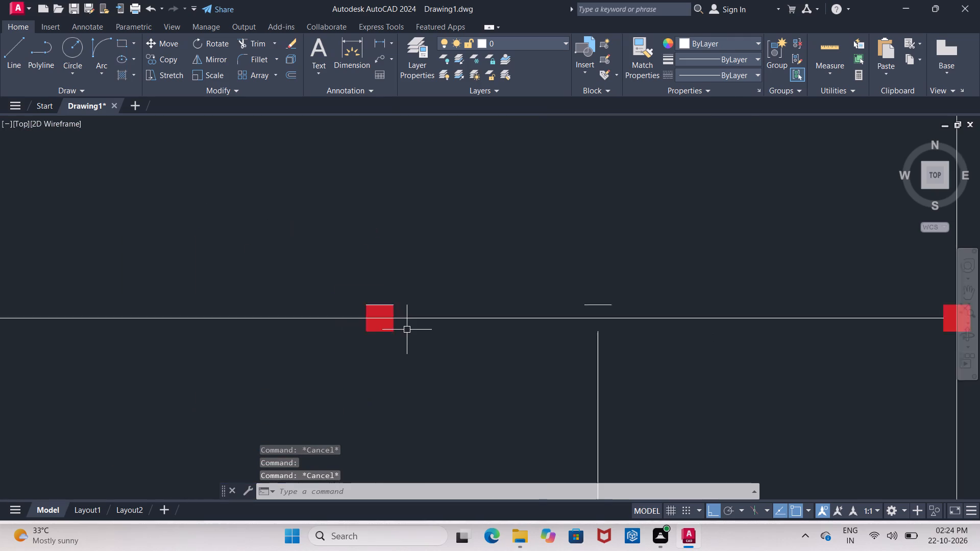
pyautogui.scroll(-1, 407, 330)
pyautogui.scroll(-2, 167, 308)
pyautogui.scroll(-1, 229, 254)
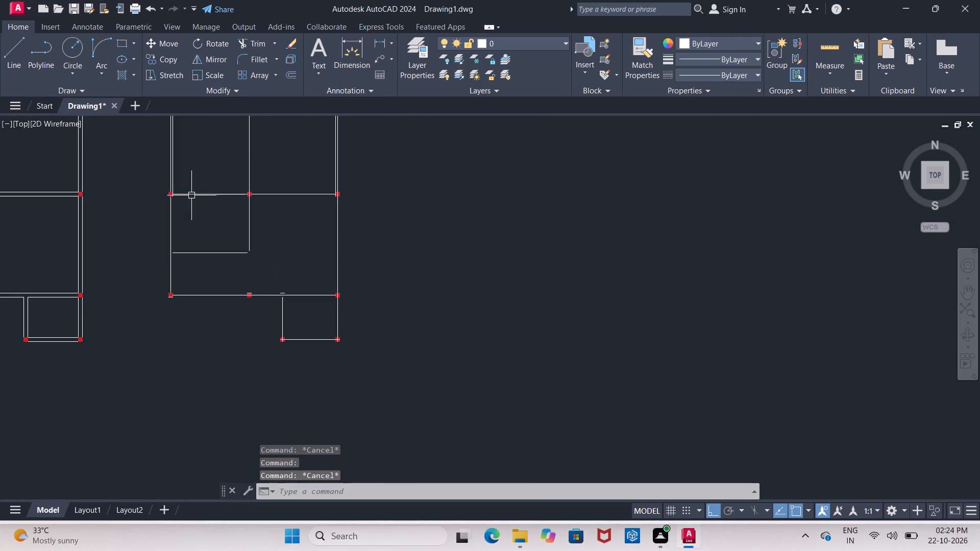
pyautogui.scroll(3, 191, 185)
pyautogui.click(113, 184)
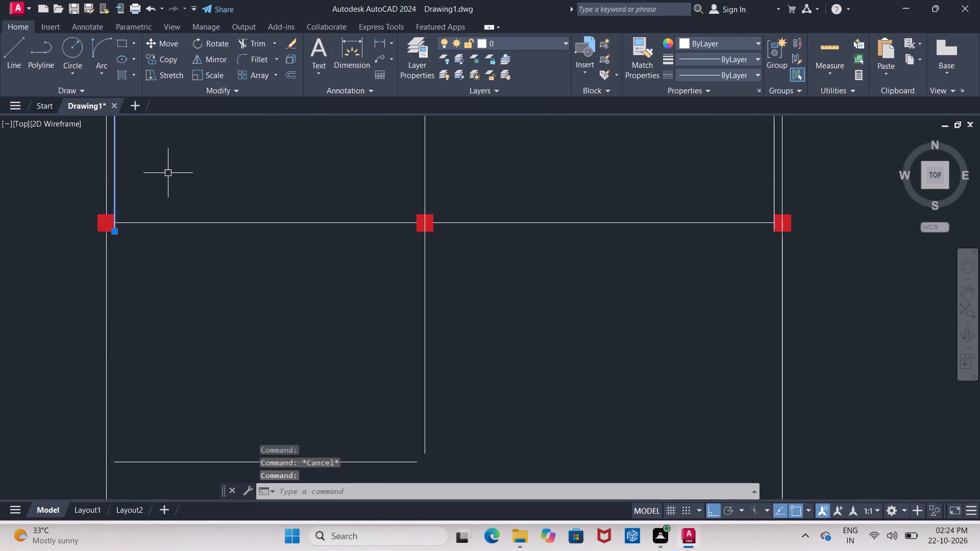
pyautogui.press('Delete')
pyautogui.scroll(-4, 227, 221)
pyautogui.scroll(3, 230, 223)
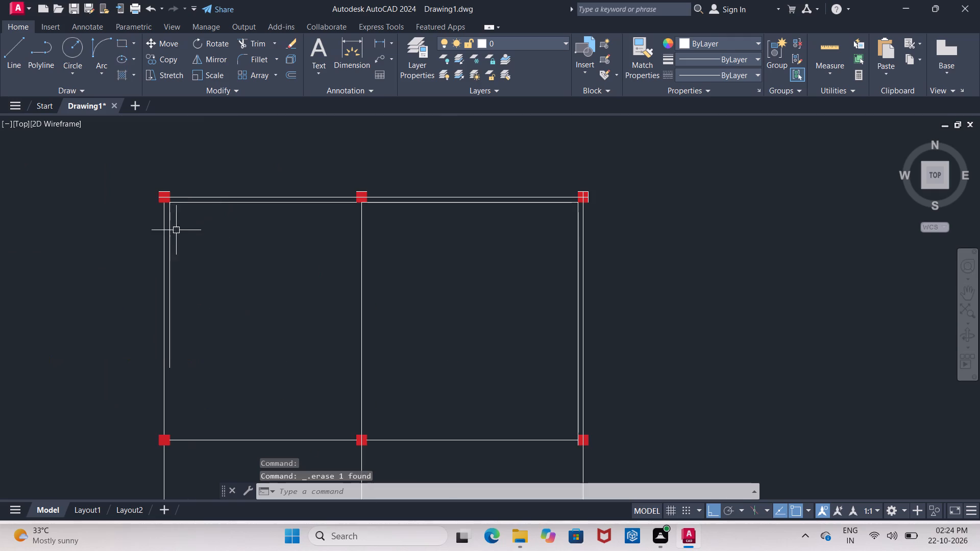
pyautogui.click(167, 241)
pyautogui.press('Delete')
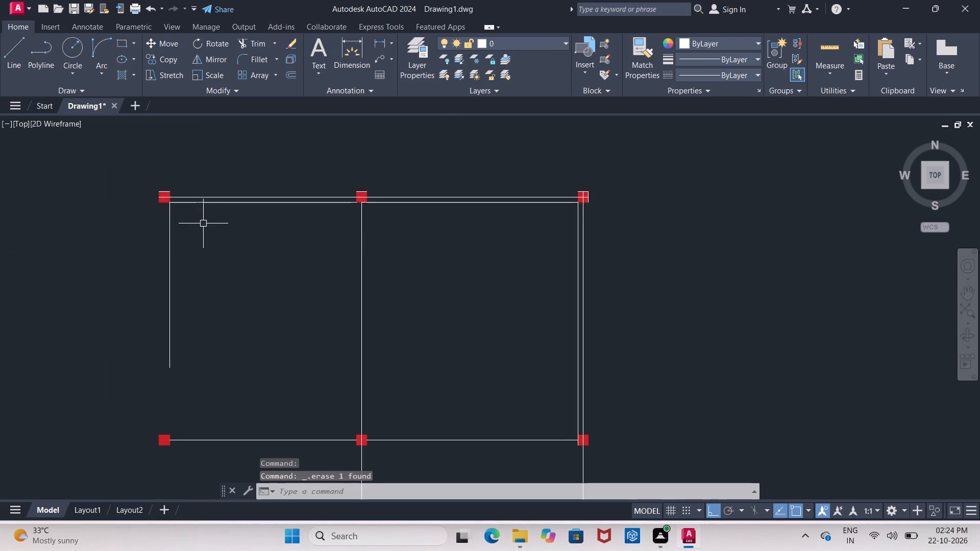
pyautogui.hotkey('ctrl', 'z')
# Erase the remaining inner face lines of the upper rooms' left, top and right walls, keeping the centrelines.
pyautogui.click(169, 242)
pyautogui.press('Delete')
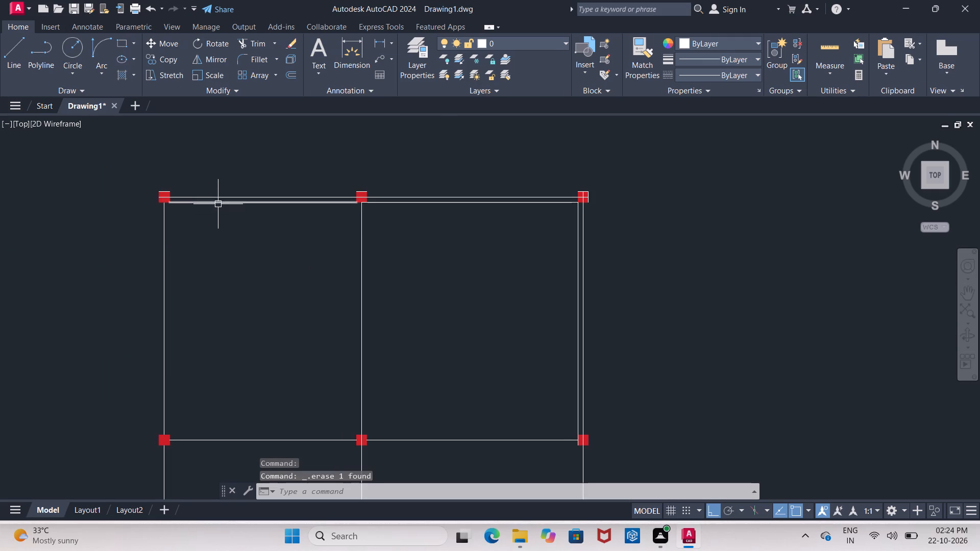
pyautogui.click(218, 203)
pyautogui.press('Delete')
pyautogui.click(423, 203)
pyautogui.press('Delete')
pyautogui.click(325, 205)
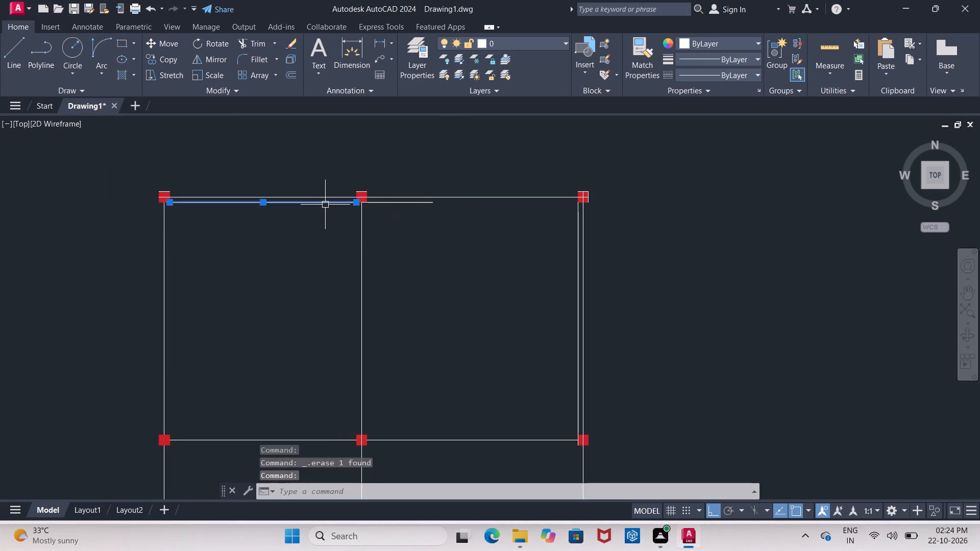
pyautogui.press('Delete')
pyautogui.click(388, 204)
pyautogui.press('Delete')
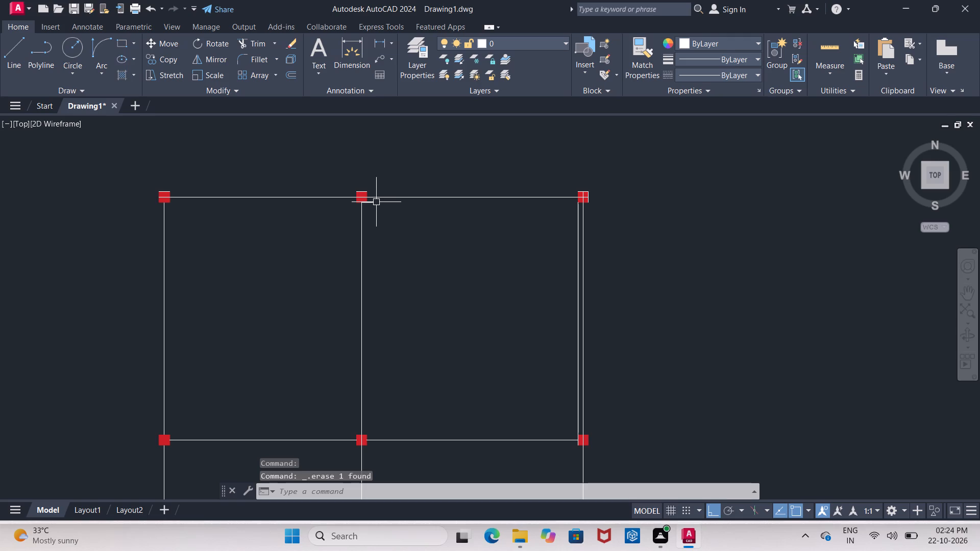
pyautogui.click(374, 203)
pyautogui.press('Delete')
pyautogui.click(579, 242)
pyautogui.press('Delete')
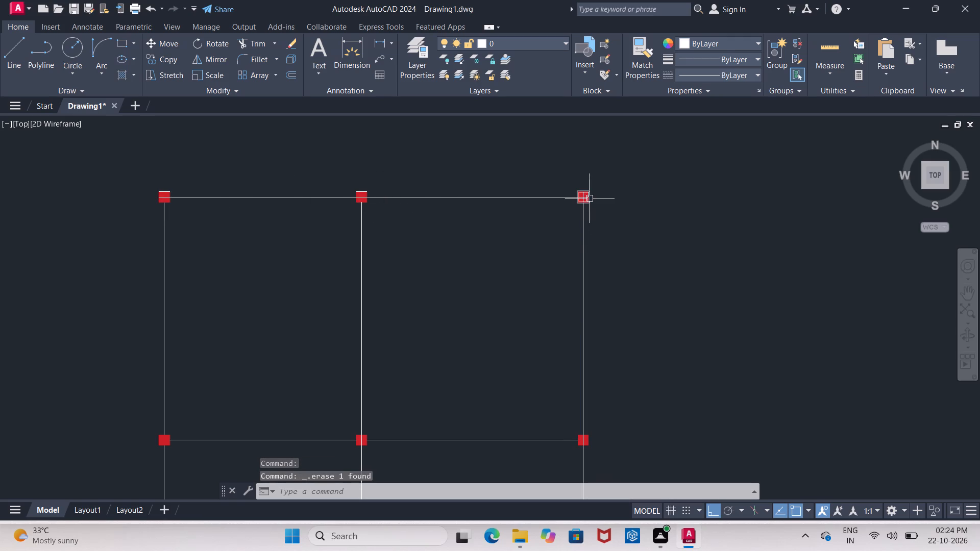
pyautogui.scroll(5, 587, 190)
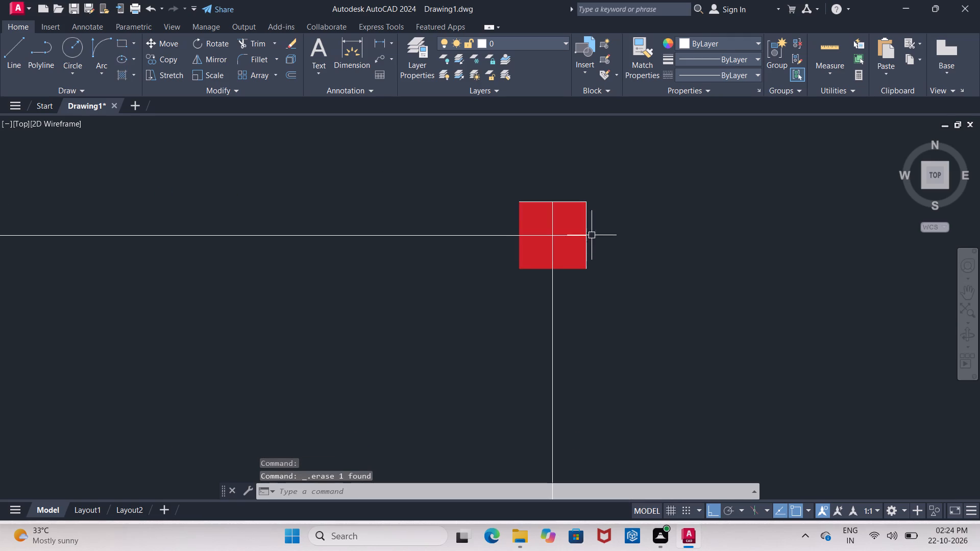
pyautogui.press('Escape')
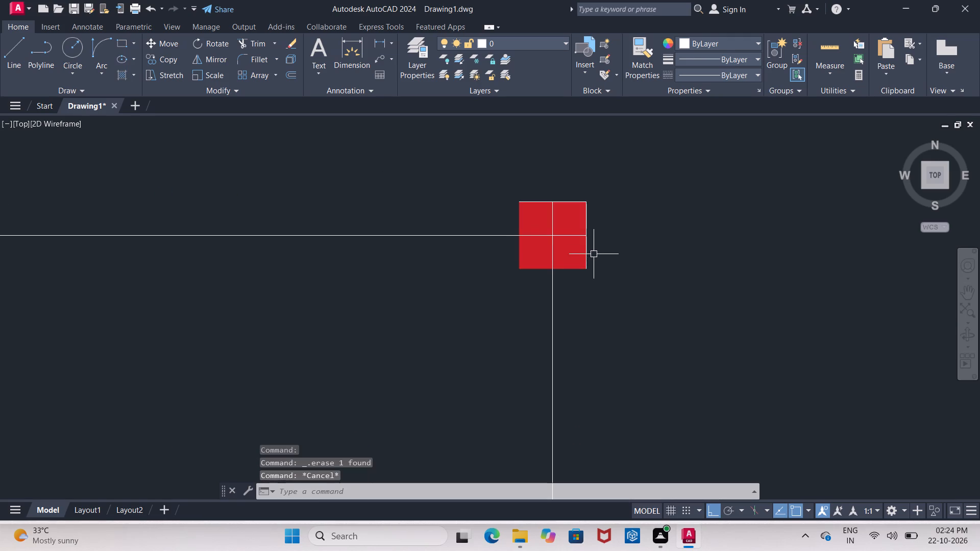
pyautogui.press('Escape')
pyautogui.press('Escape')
# Erase the short leftover horizontal stub above the small lower-right room's left wall.
pyautogui.scroll(-4, 408, 143)
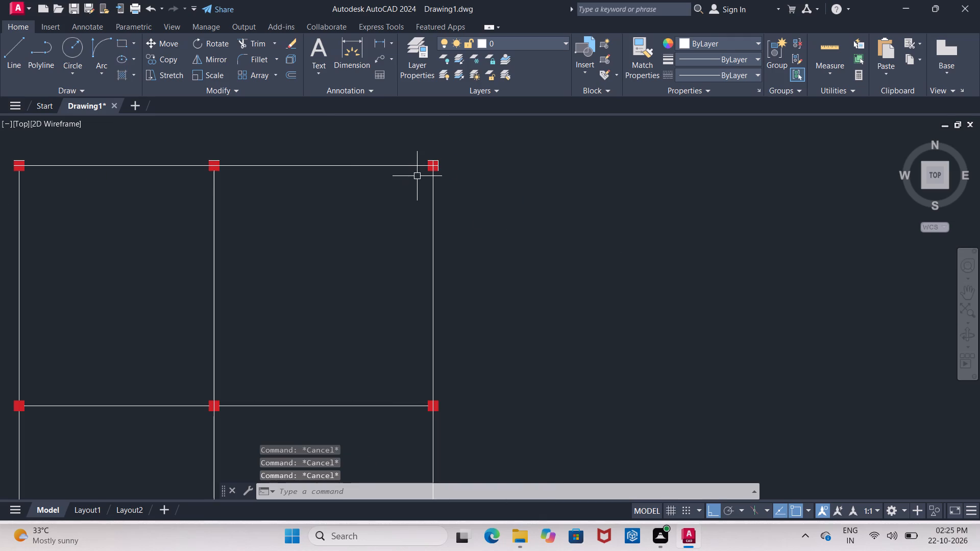
pyautogui.scroll(-3, 461, 159)
pyautogui.scroll(3, 396, 230)
pyautogui.scroll(-2, 340, 232)
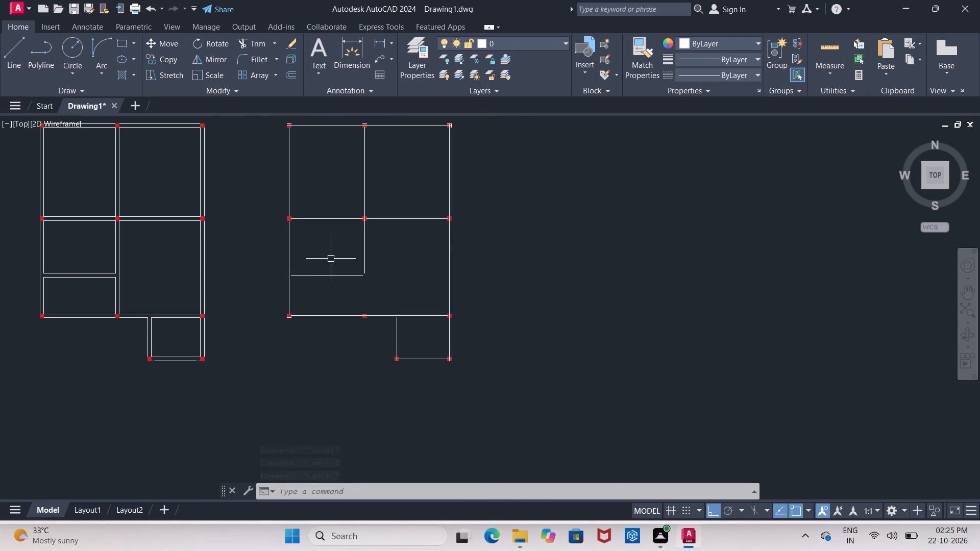
pyautogui.scroll(4, 387, 311)
pyautogui.click(423, 333)
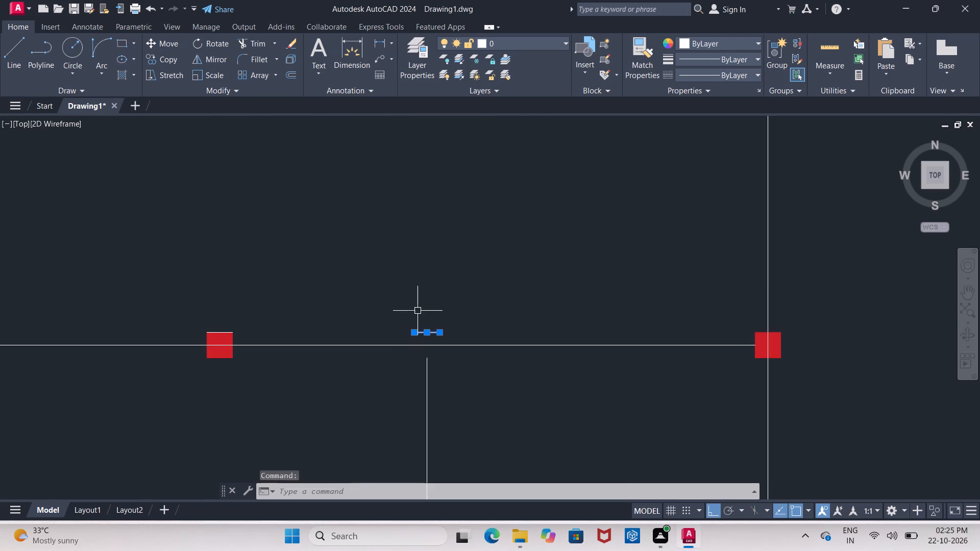
pyautogui.press('Delete')
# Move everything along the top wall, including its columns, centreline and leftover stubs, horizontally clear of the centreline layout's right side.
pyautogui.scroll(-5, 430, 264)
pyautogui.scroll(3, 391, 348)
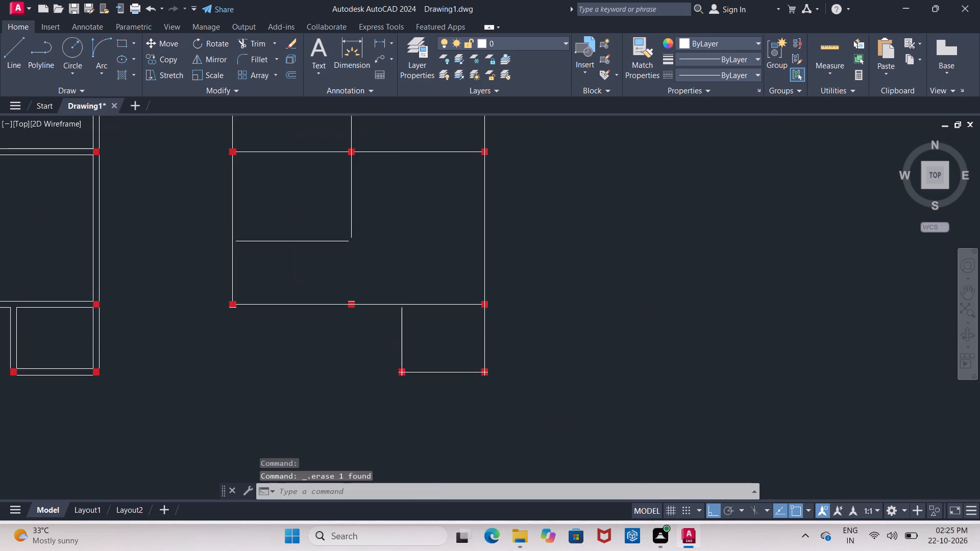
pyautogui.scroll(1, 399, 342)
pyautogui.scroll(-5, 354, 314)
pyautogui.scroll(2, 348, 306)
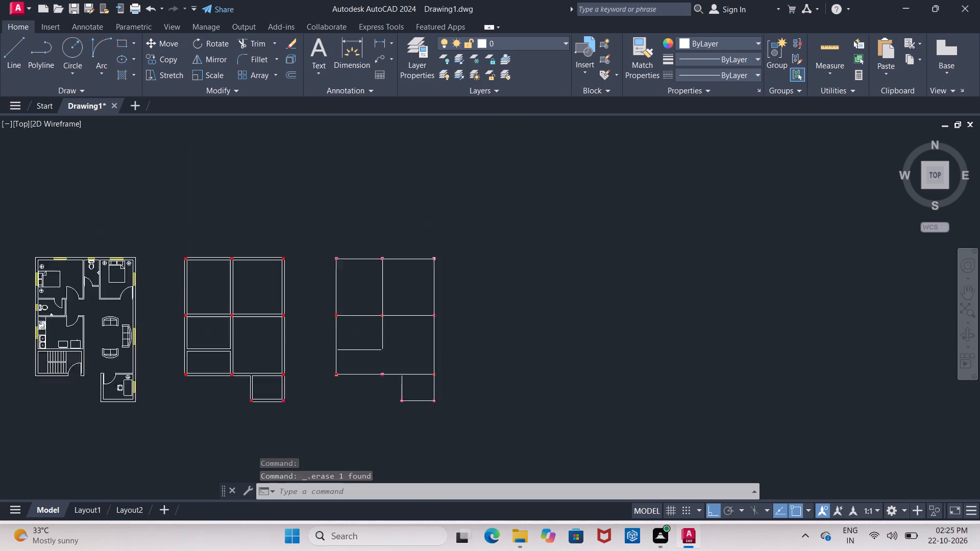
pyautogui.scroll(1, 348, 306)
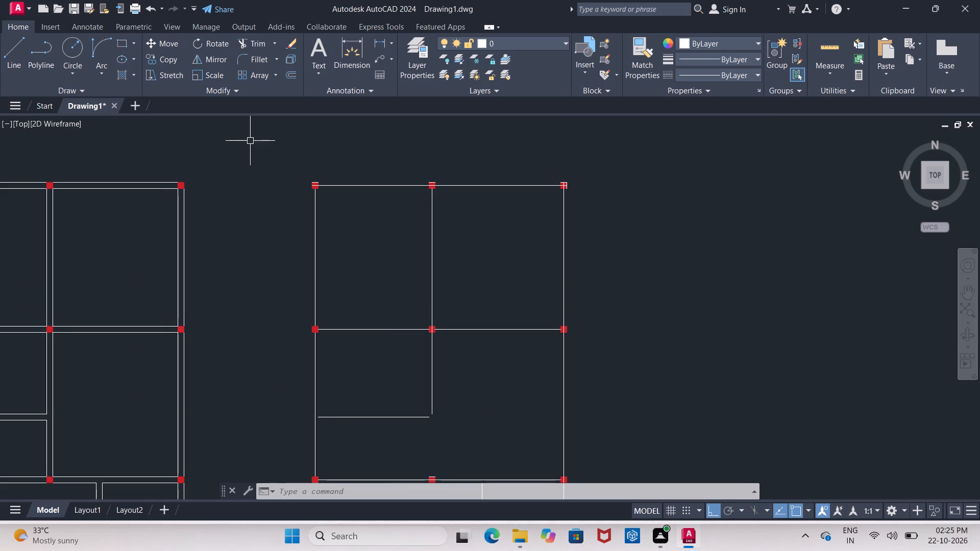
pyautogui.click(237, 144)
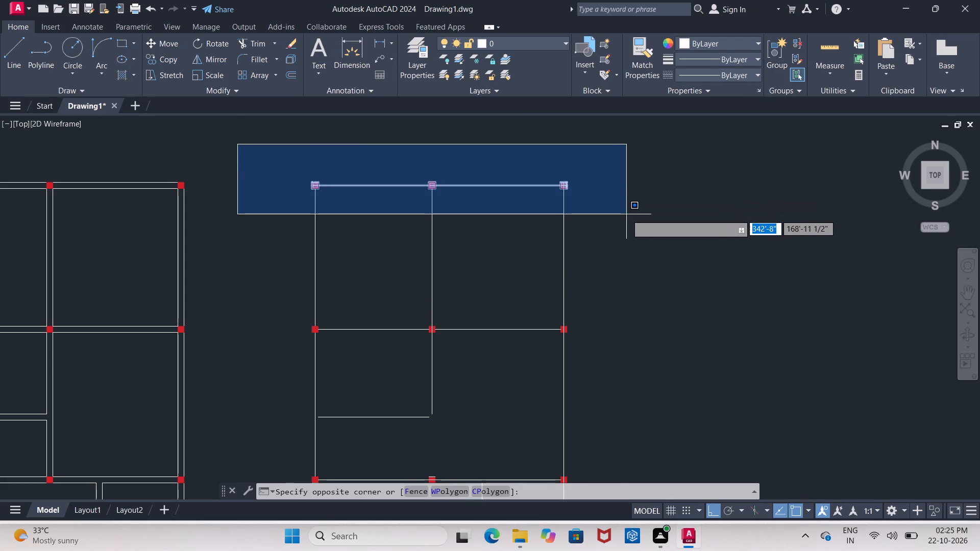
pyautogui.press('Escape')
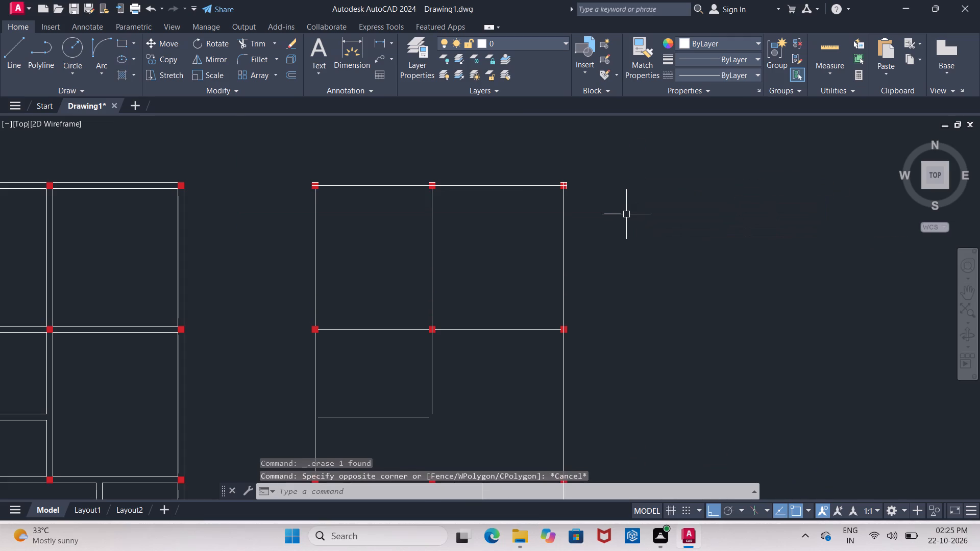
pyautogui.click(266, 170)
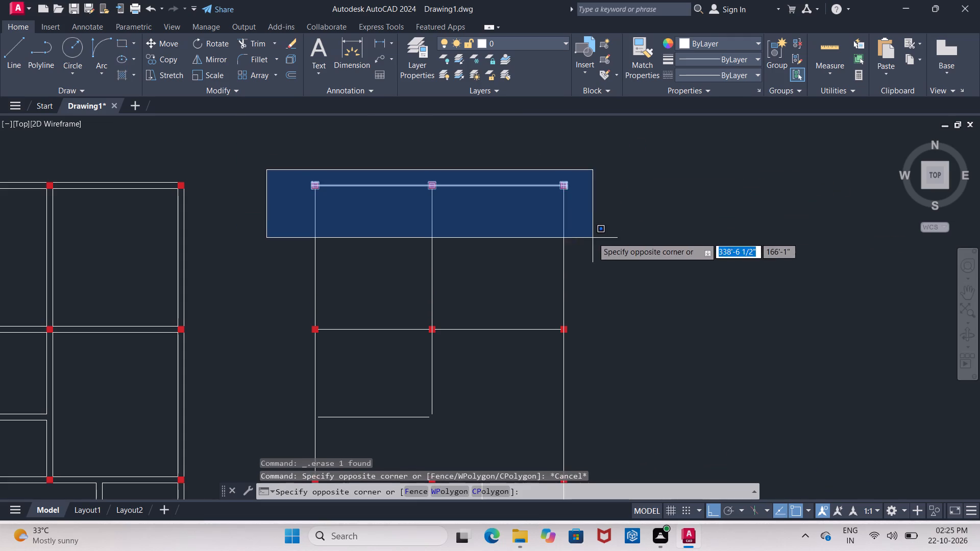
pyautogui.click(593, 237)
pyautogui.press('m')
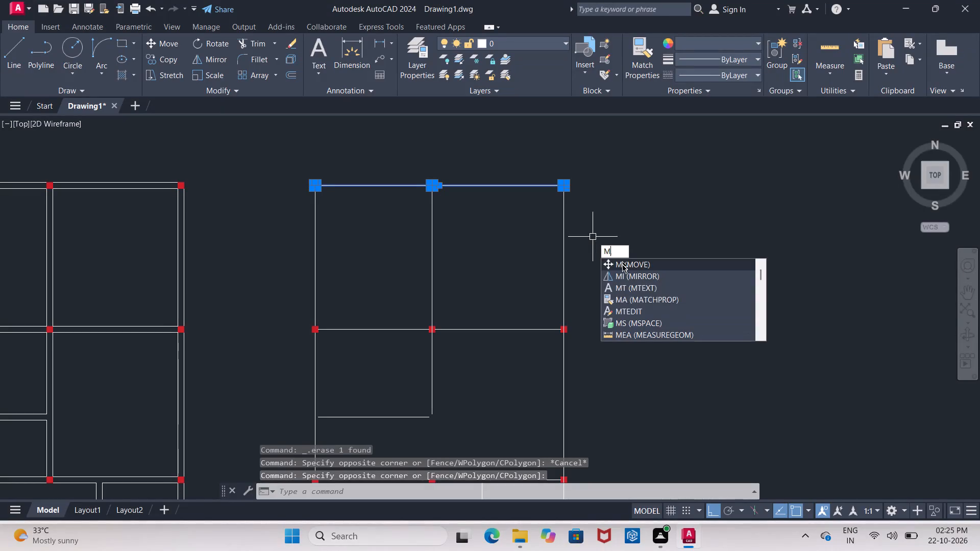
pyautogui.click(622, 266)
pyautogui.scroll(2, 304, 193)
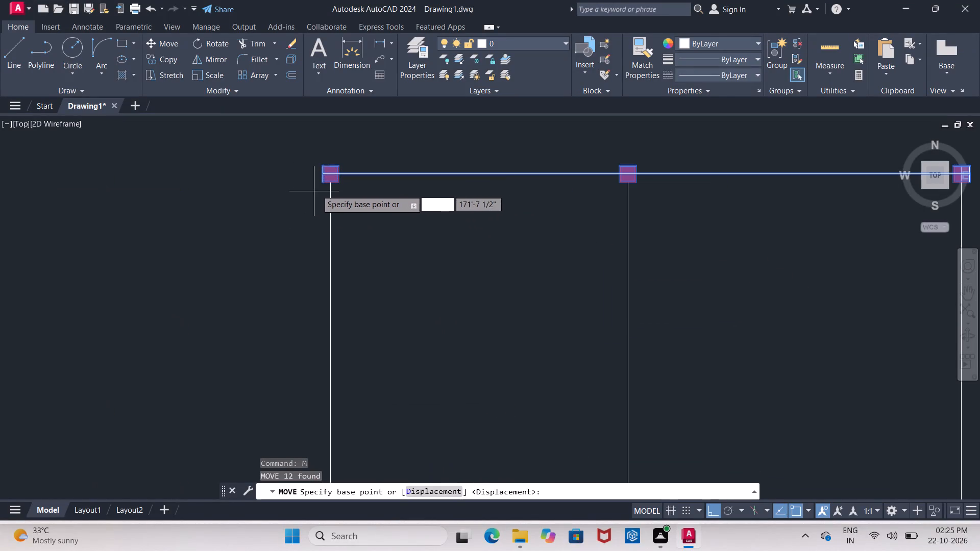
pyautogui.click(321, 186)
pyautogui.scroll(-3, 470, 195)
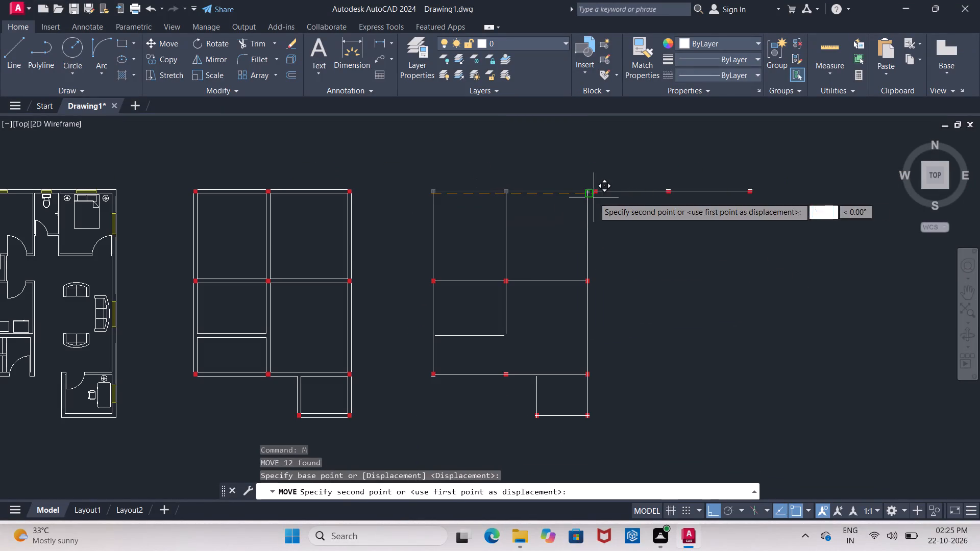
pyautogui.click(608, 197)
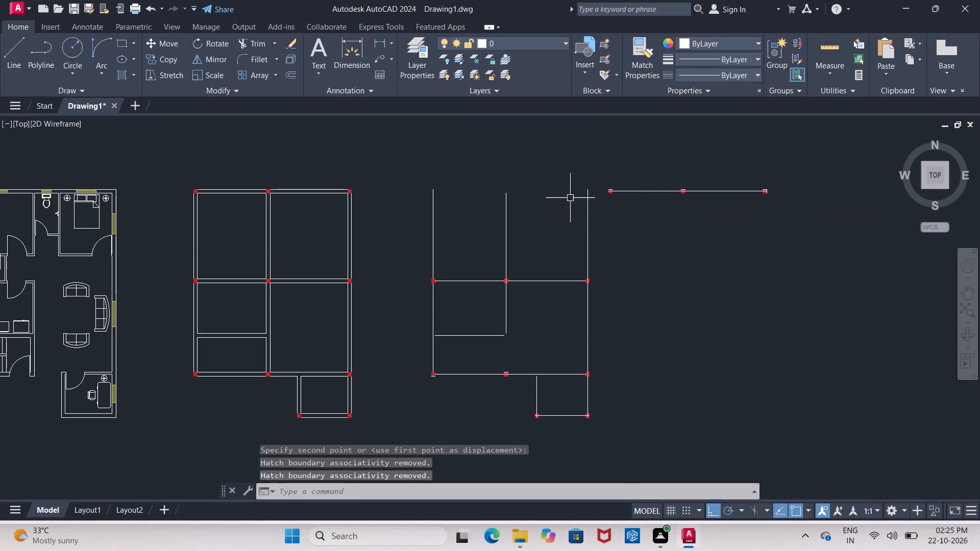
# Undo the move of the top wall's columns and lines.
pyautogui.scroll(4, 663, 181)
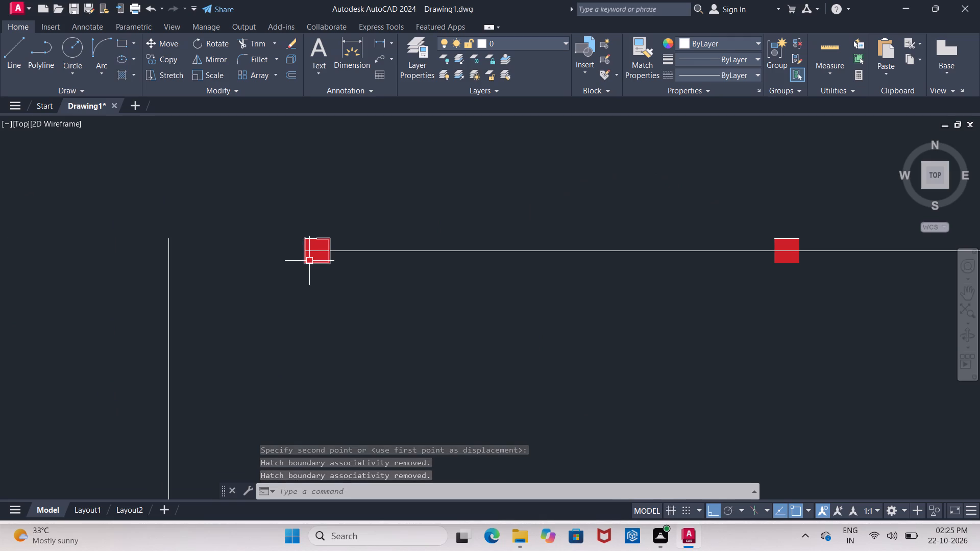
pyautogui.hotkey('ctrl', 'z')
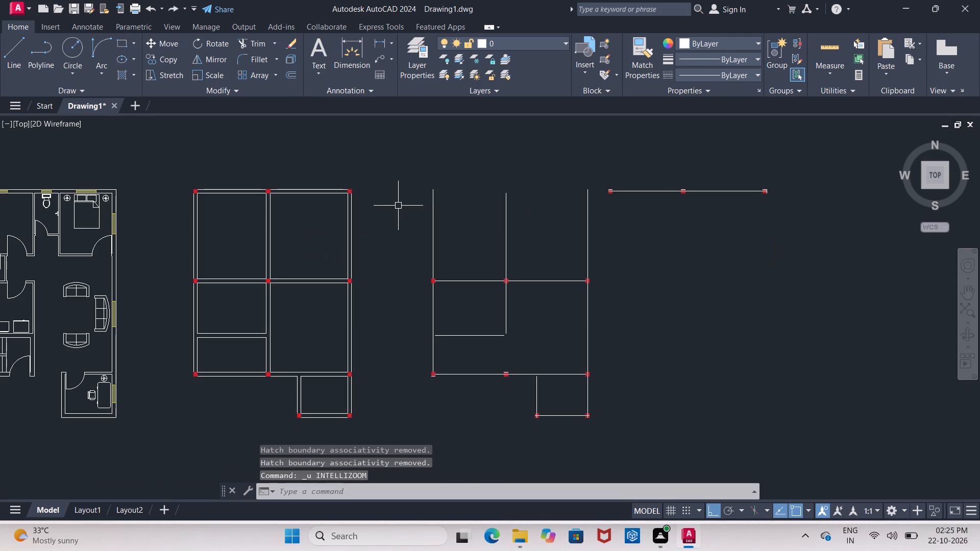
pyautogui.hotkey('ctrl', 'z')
# Move only the three top columns and the top centreline a short distance right, leaving the short wall-face stubs in place.
pyautogui.scroll(5, 321, 174)
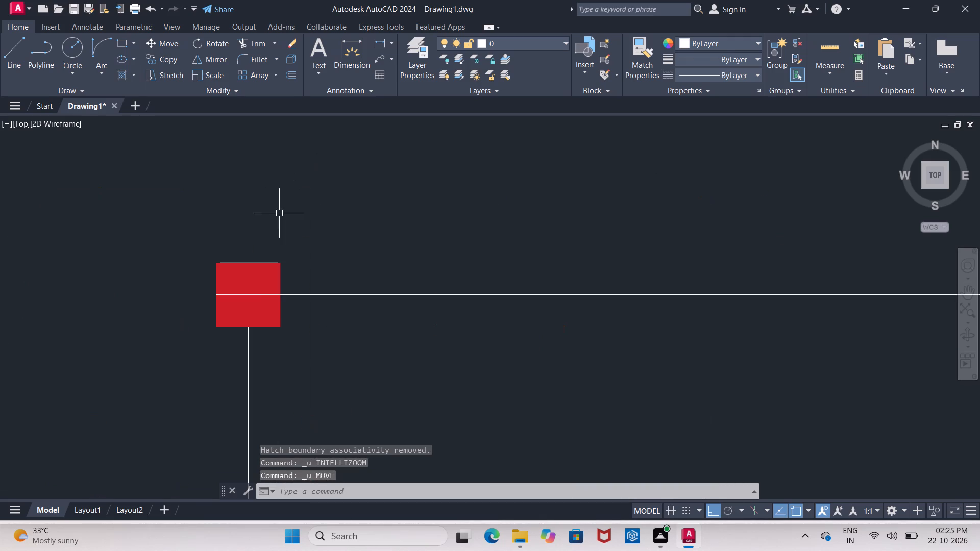
pyautogui.click(259, 317)
pyautogui.click(280, 307)
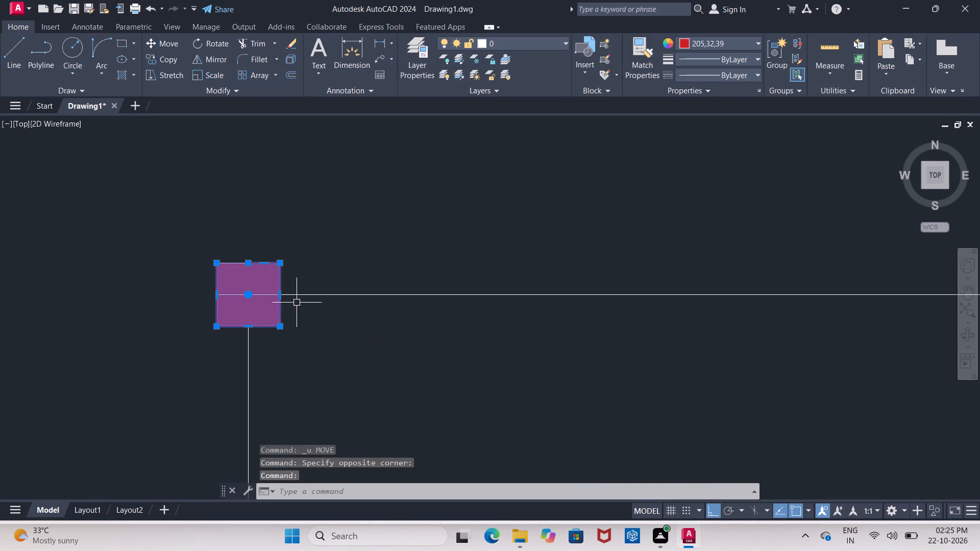
pyautogui.click(317, 295)
pyautogui.scroll(-3, 170, 263)
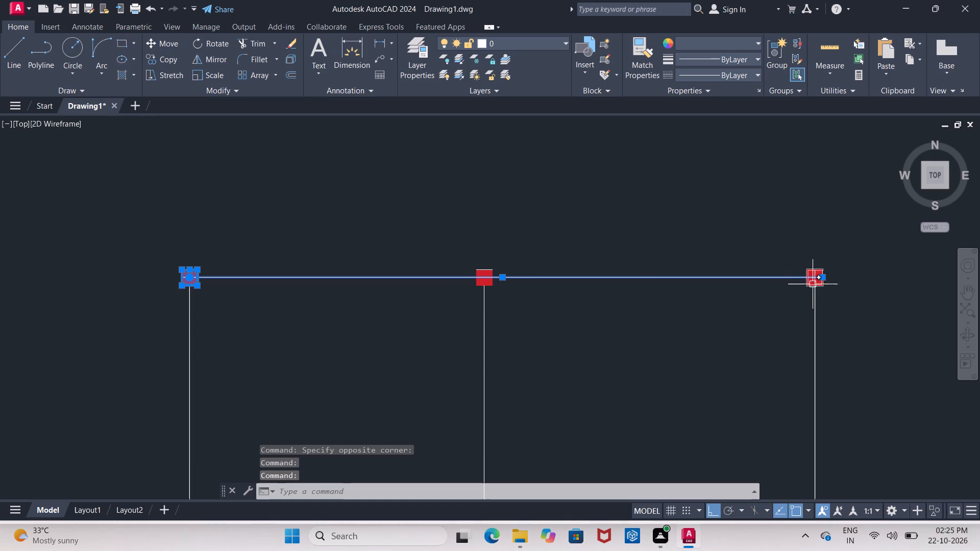
pyautogui.scroll(1, 483, 283)
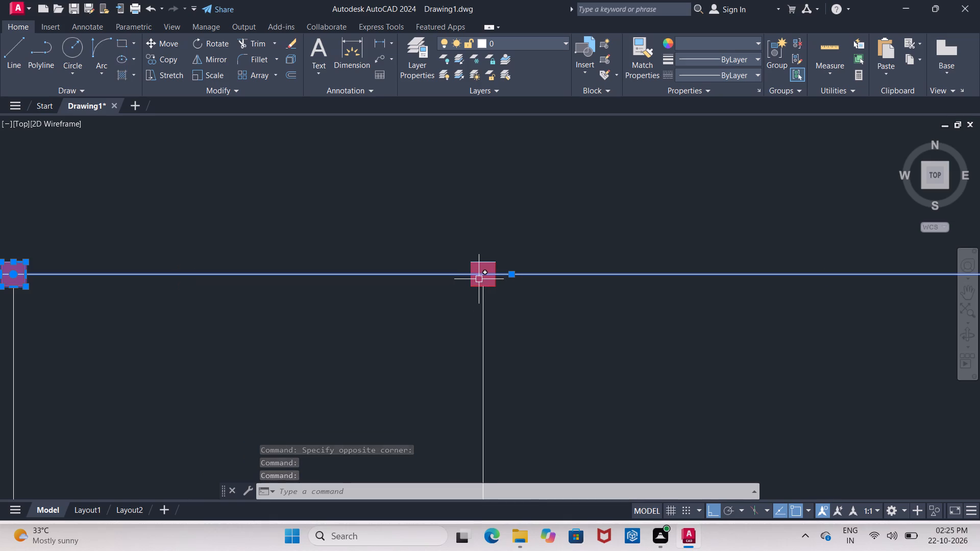
pyautogui.click(479, 279)
pyautogui.click(475, 288)
pyautogui.scroll(-3, 317, 281)
pyautogui.scroll(3, 544, 294)
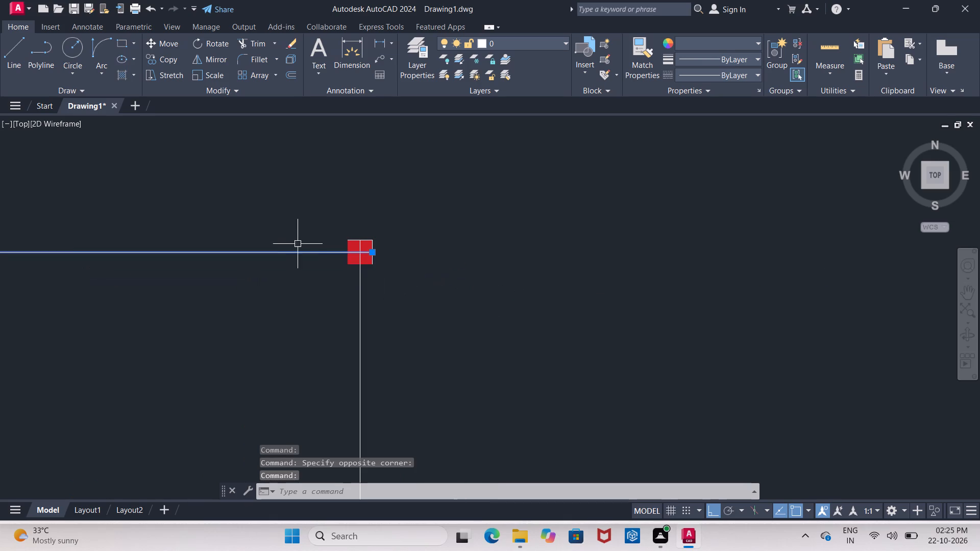
pyautogui.scroll(2, 353, 256)
pyautogui.click(357, 265)
pyautogui.click(346, 277)
pyautogui.scroll(-5, 396, 275)
pyautogui.press('m')
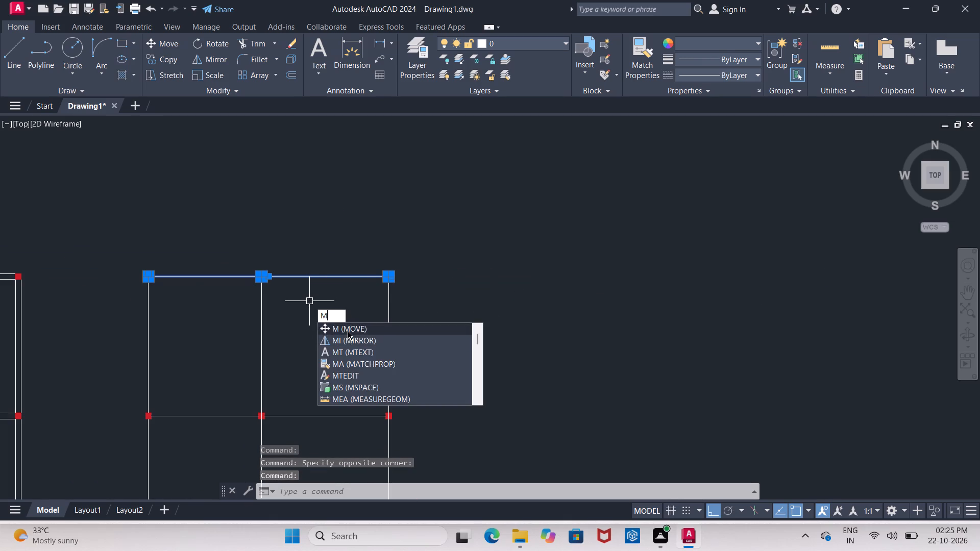
pyautogui.click(348, 330)
pyautogui.scroll(3, 129, 278)
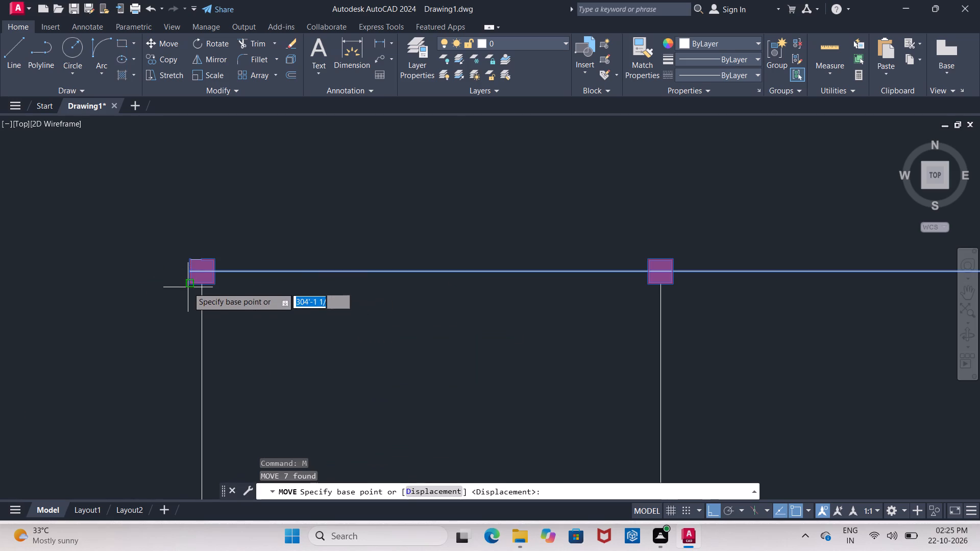
pyautogui.click(188, 286)
pyautogui.click(360, 296)
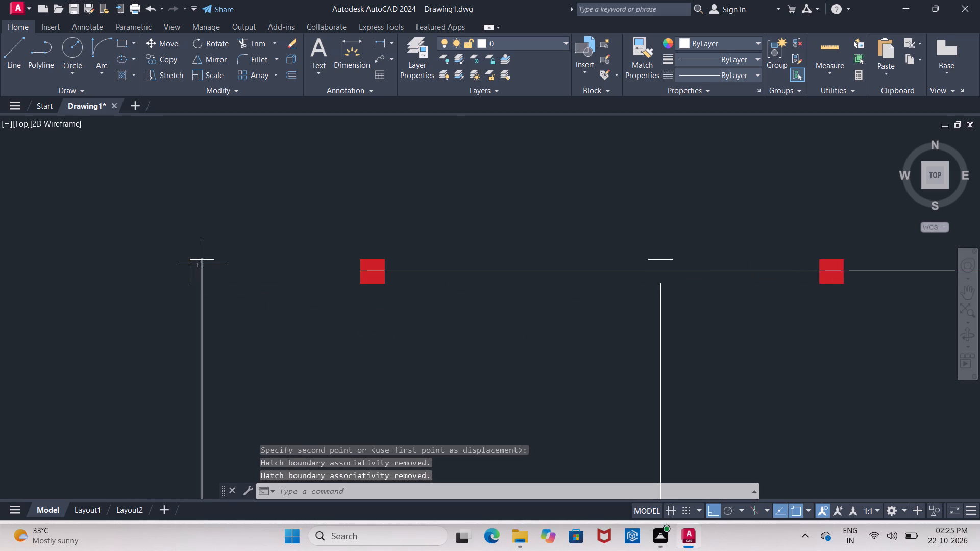
# Erase the leftover wall-face stubs at the original positions of the top-left and top-middle columns.
pyautogui.click(189, 269)
pyautogui.press('Delete')
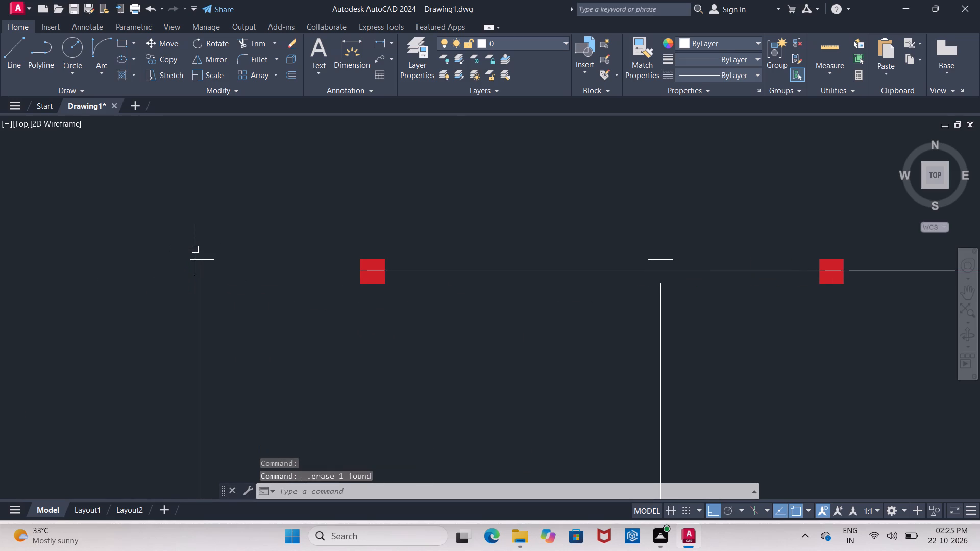
pyautogui.click(191, 259)
pyautogui.press('Delete')
pyautogui.click(648, 256)
pyautogui.press('Delete')
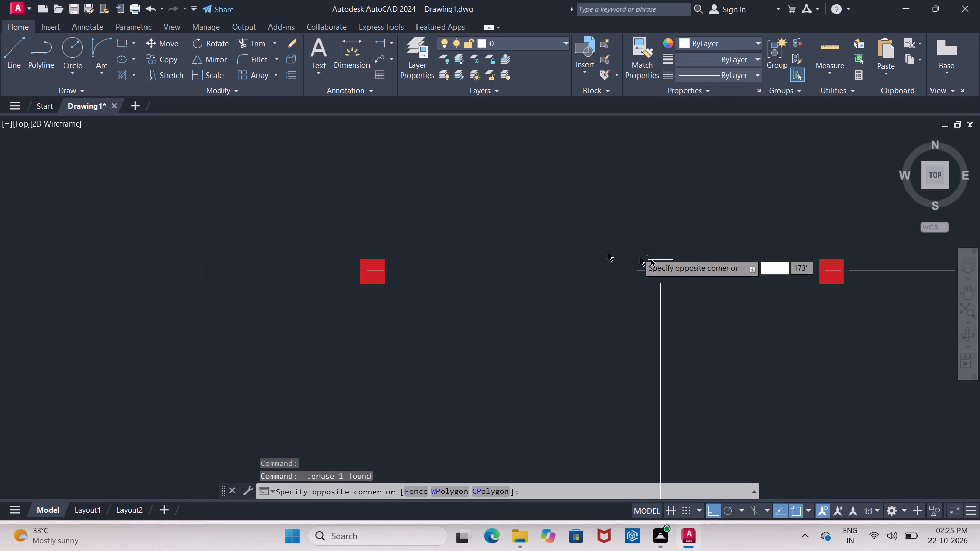
pyautogui.press('Delete')
pyautogui.press('Escape')
pyautogui.press('Escape')
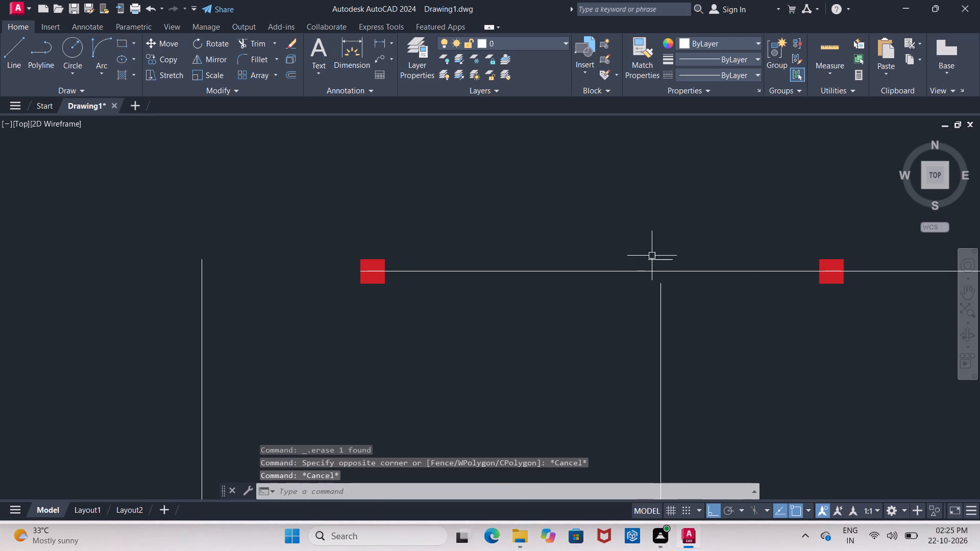
pyautogui.click(652, 258)
pyautogui.press('BackSpace')
pyautogui.press('Delete')
# Erase the two leftover wall-face stubs at the original position of the top-right column.
pyautogui.scroll(-3, 408, 231)
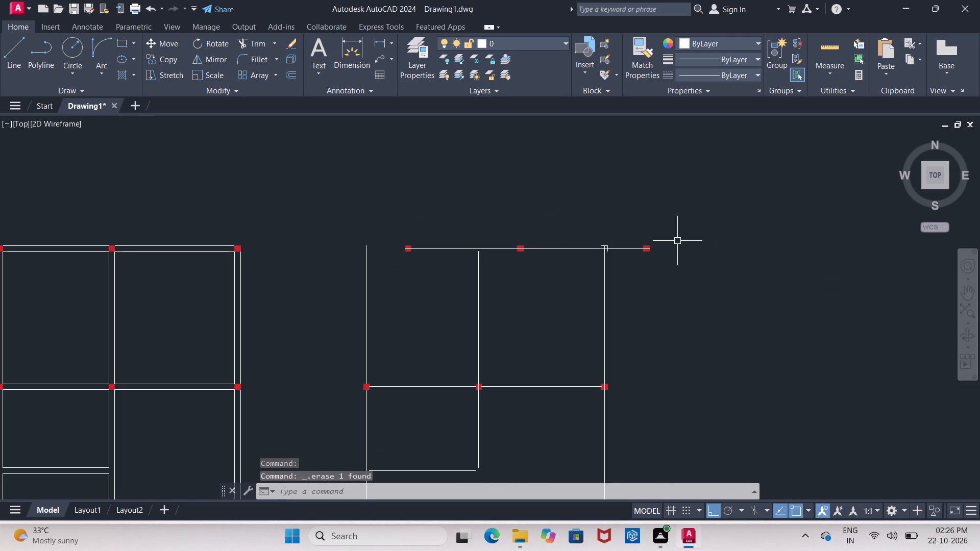
pyautogui.scroll(4, 634, 240)
pyautogui.click(561, 272)
pyautogui.press('Delete')
pyautogui.click(556, 263)
pyautogui.press('Delete')
pyautogui.scroll(-3, 561, 226)
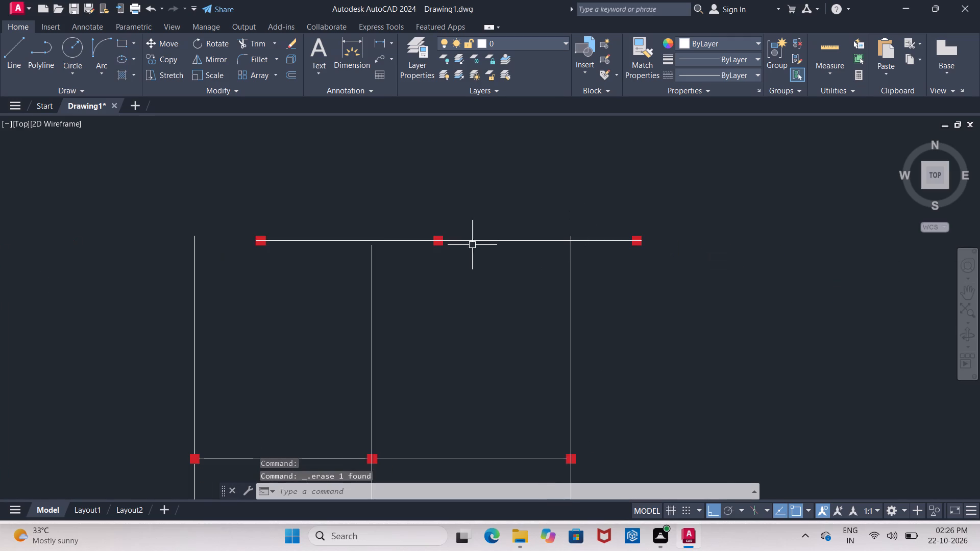
# Move the three top columns and top centreline back left so the columns sit on the vertical centrelines, aligned with the columns below.
pyautogui.scroll(2, 229, 233)
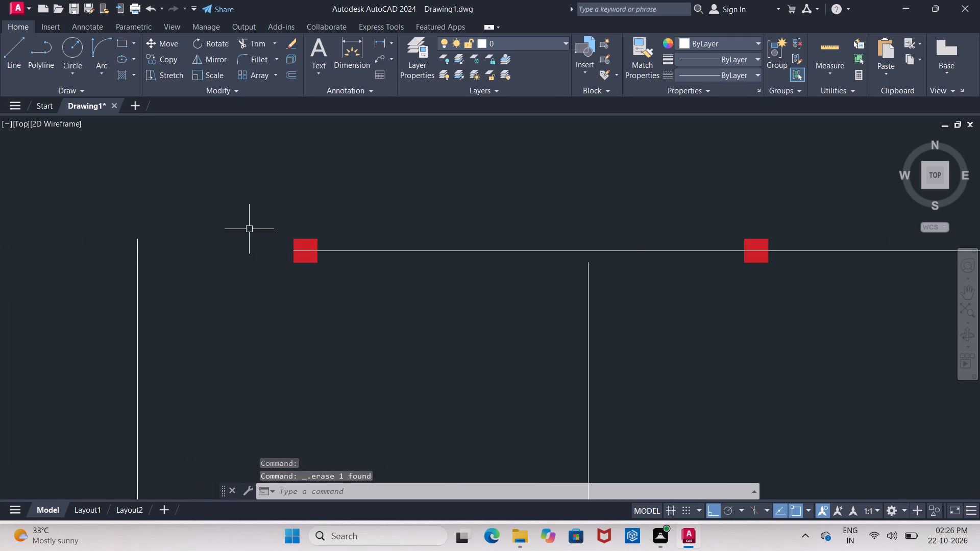
pyautogui.scroll(-1, 237, 218)
pyautogui.click(237, 209)
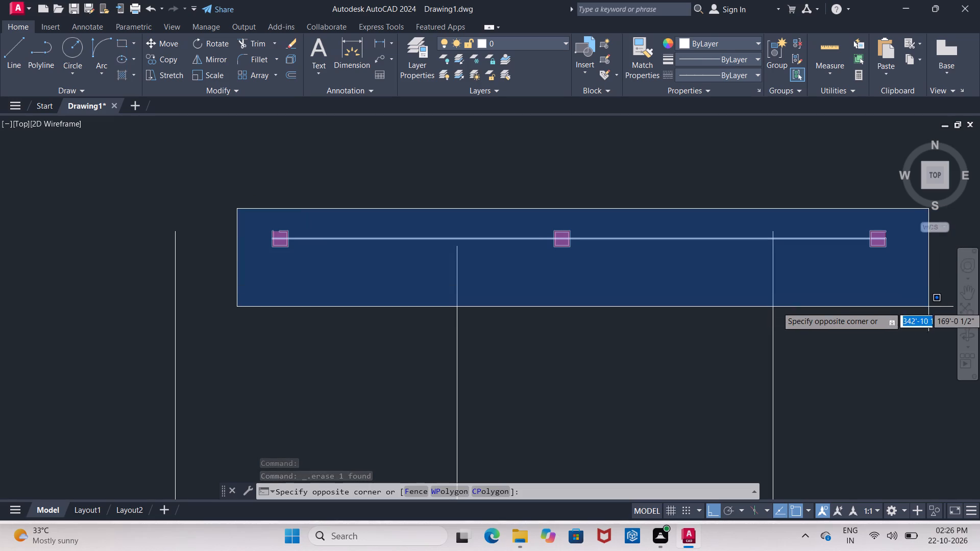
pyautogui.click(905, 303)
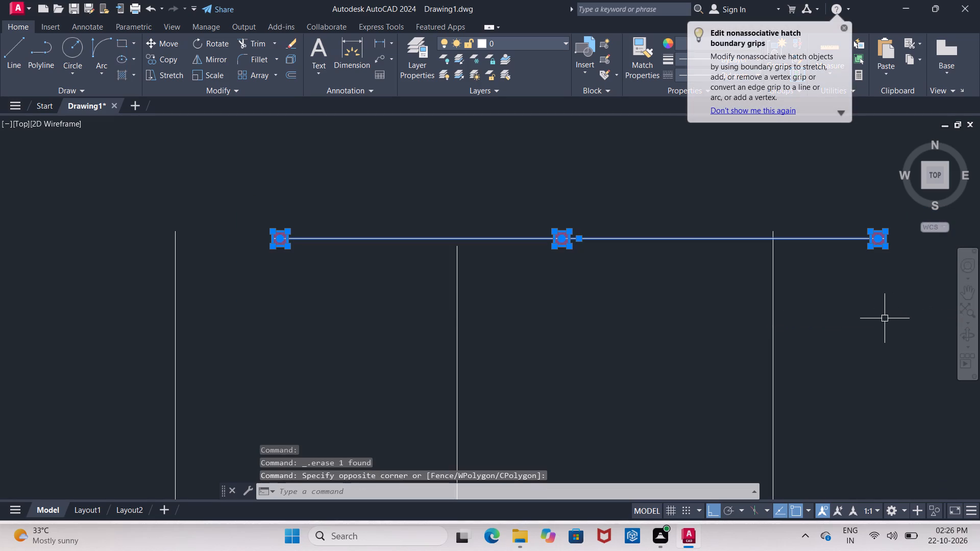
pyautogui.press('m')
pyautogui.click(837, 347)
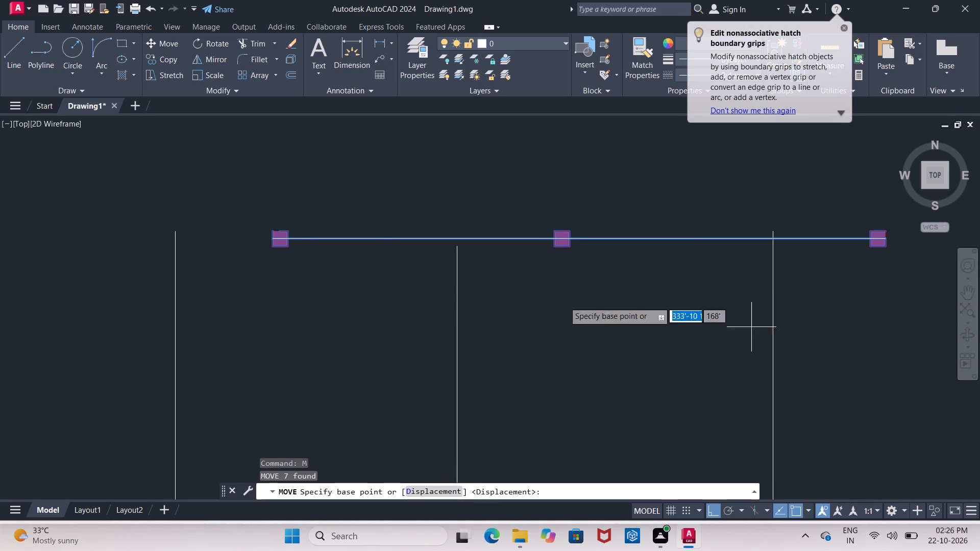
pyautogui.click(730, 508)
pyautogui.click(271, 248)
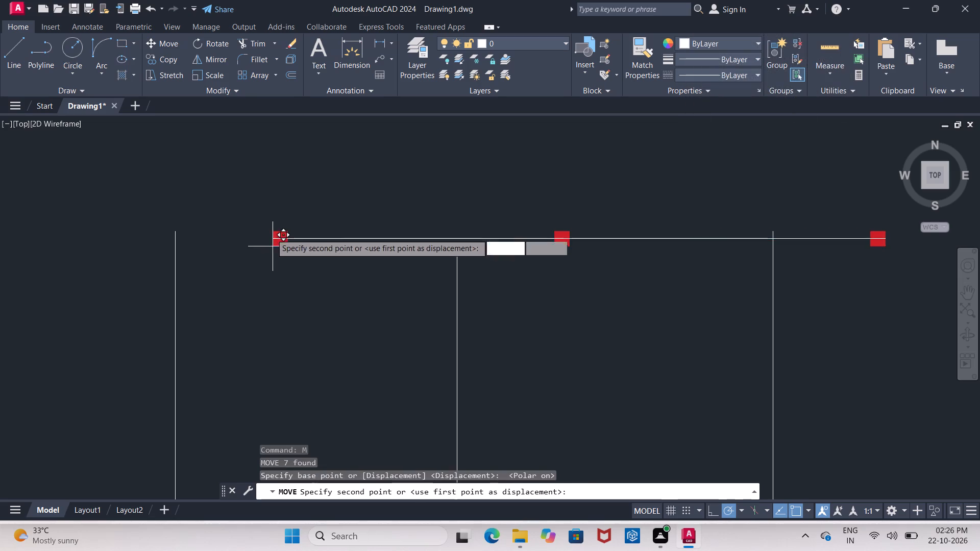
pyautogui.scroll(-2, 271, 233)
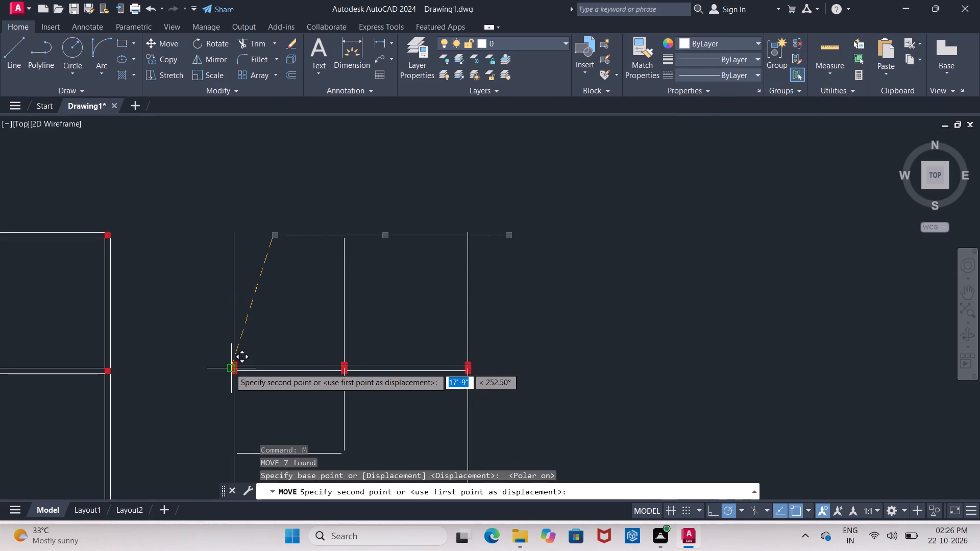
pyautogui.scroll(5, 229, 368)
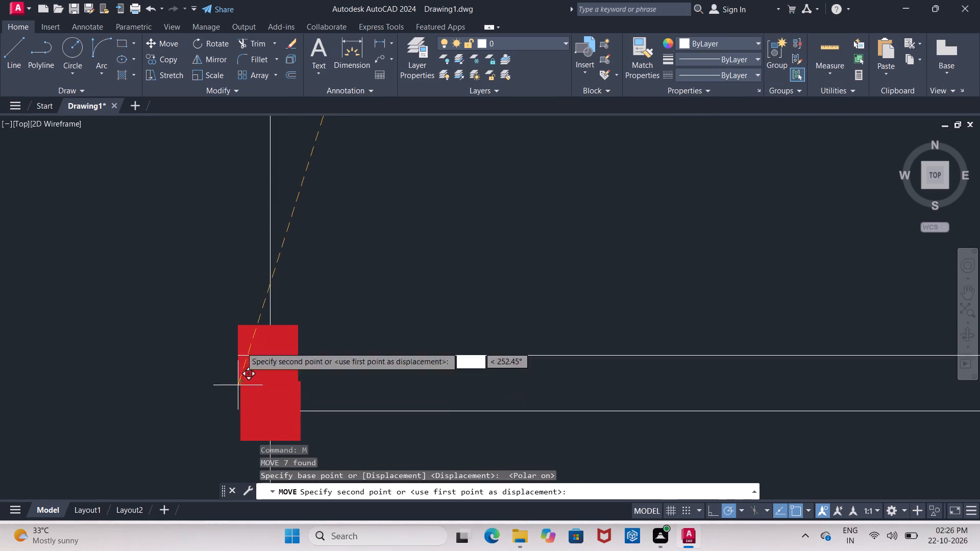
pyautogui.scroll(-3, 240, 272)
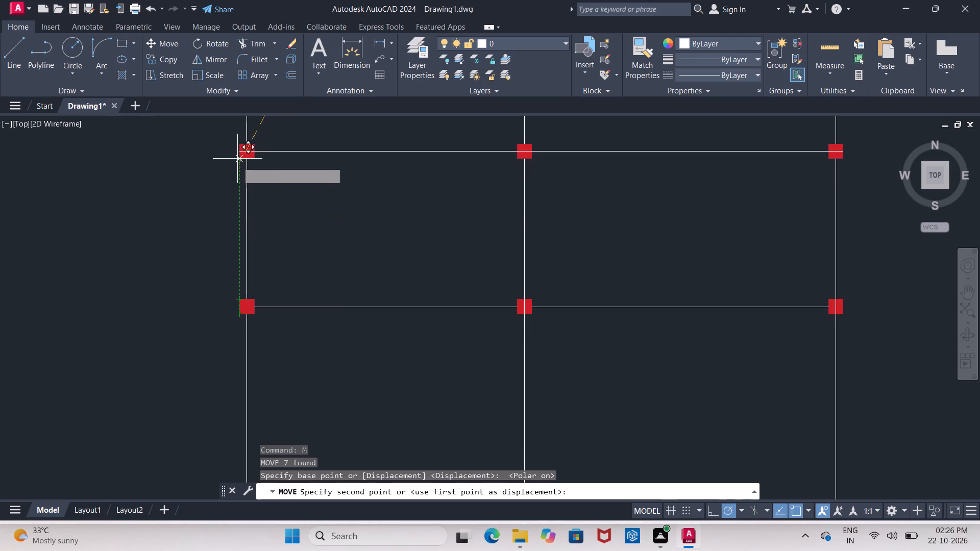
pyautogui.scroll(-6, 236, 161)
pyautogui.scroll(1, 230, 161)
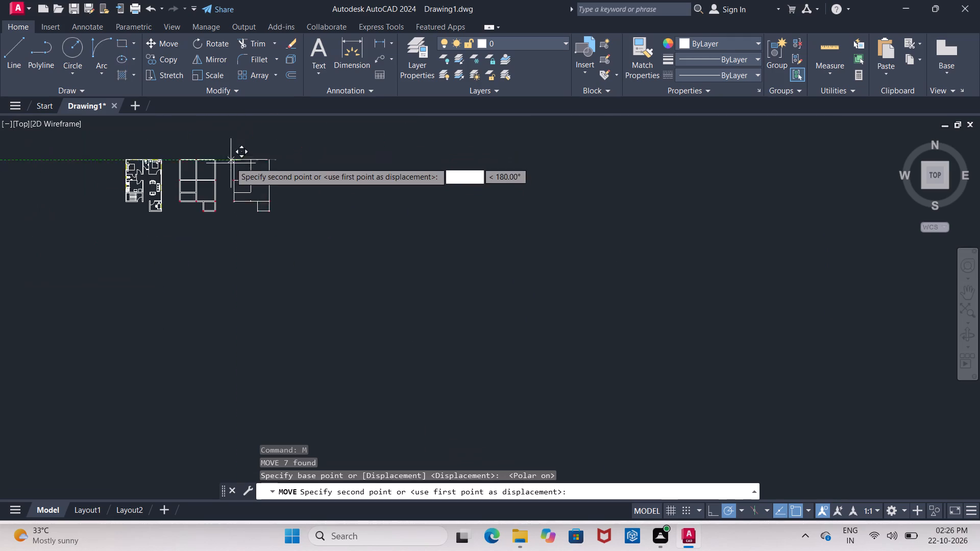
pyautogui.scroll(4, 230, 160)
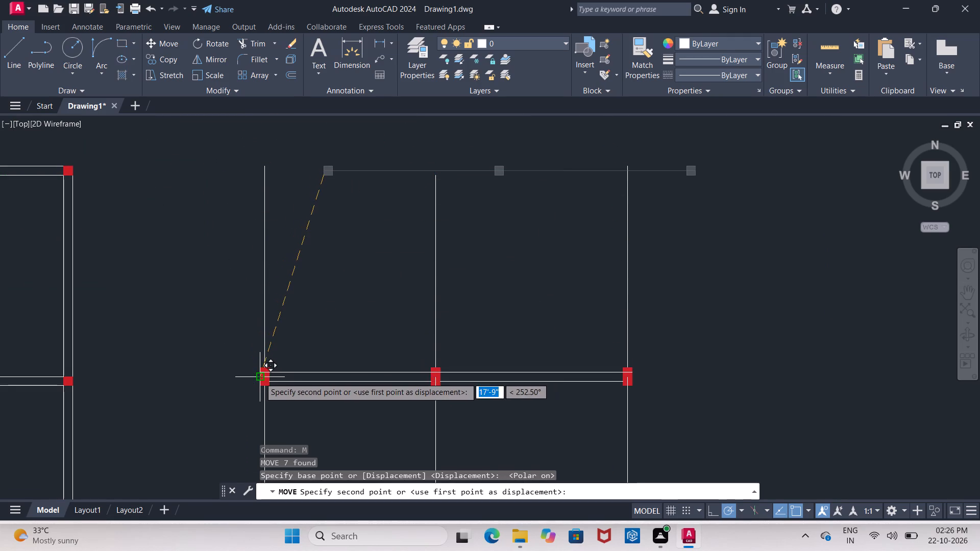
pyautogui.click(260, 178)
pyautogui.press('Escape')
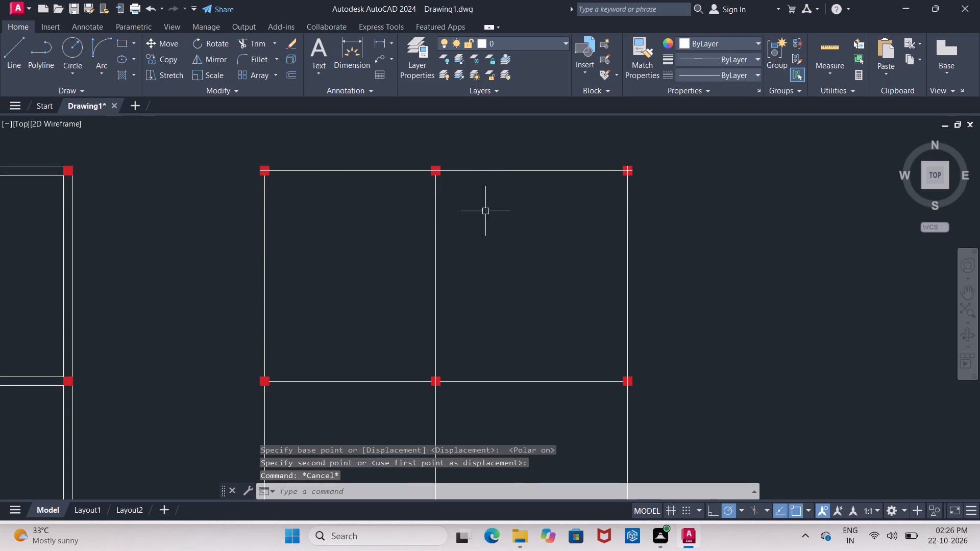
# Shorten the top centreline and the right vertical centreline so both end at the faces of the top-right column.
pyautogui.scroll(4, 630, 155)
pyautogui.click(570, 261)
pyautogui.press('Escape')
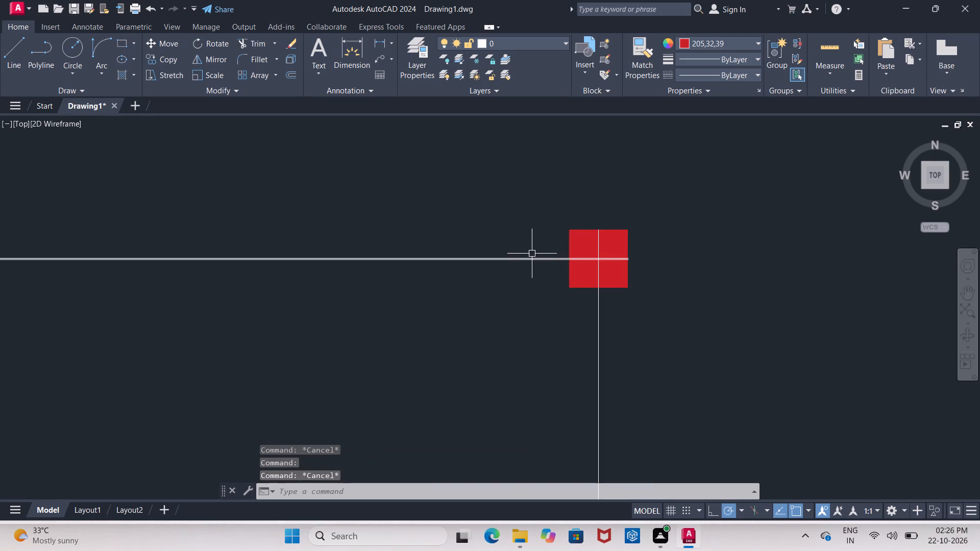
pyautogui.click(530, 253)
pyautogui.click(519, 267)
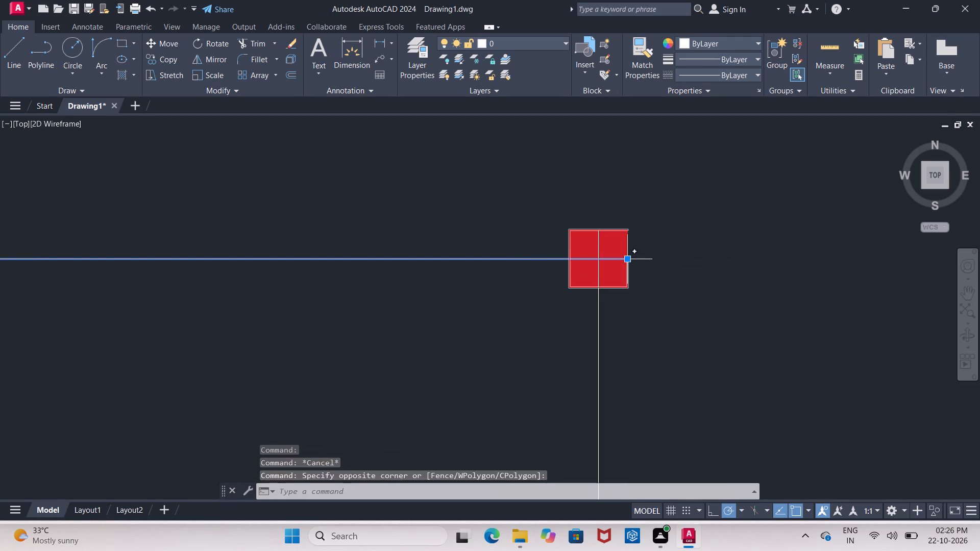
pyautogui.click(628, 258)
pyautogui.click(568, 257)
pyautogui.press('Escape')
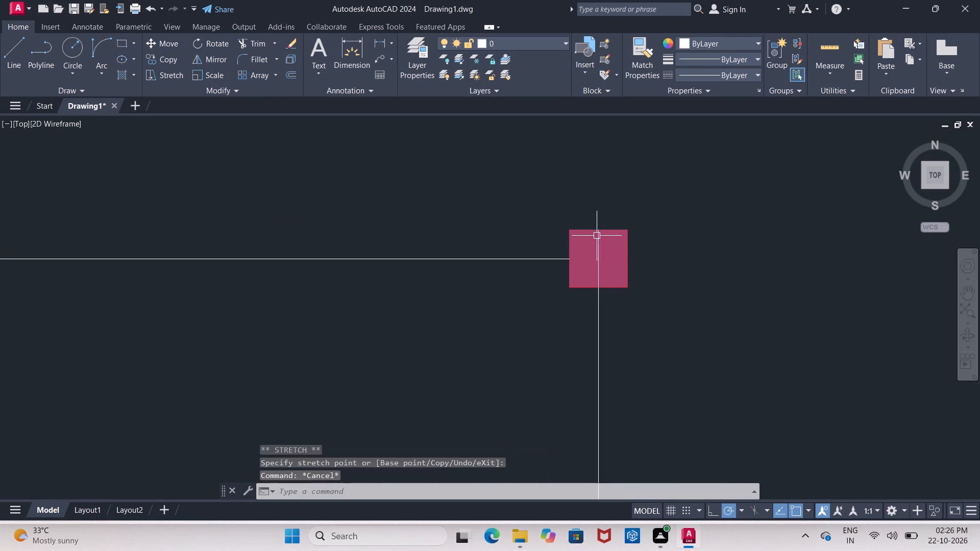
pyautogui.click(599, 320)
pyautogui.click(599, 229)
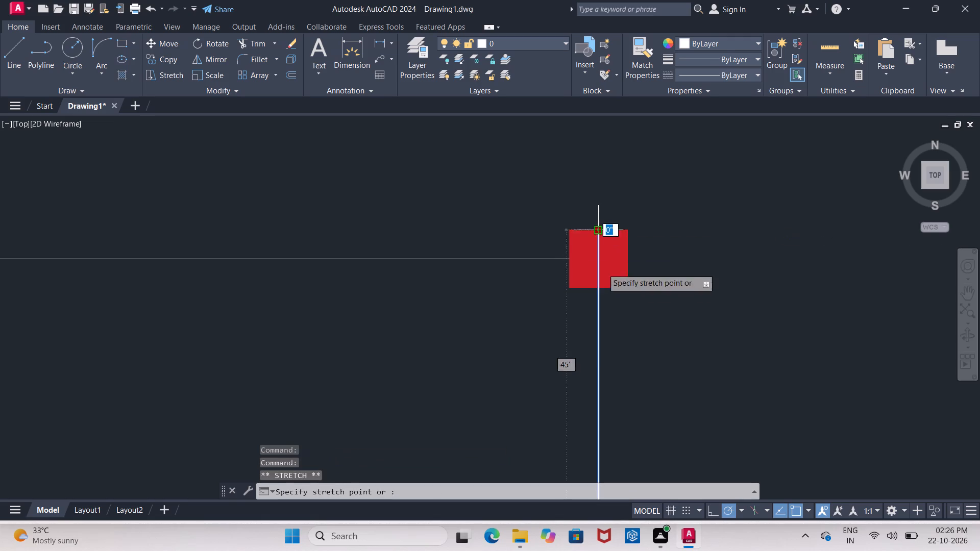
pyautogui.click(601, 287)
pyautogui.press('Escape')
pyautogui.scroll(-5, 580, 174)
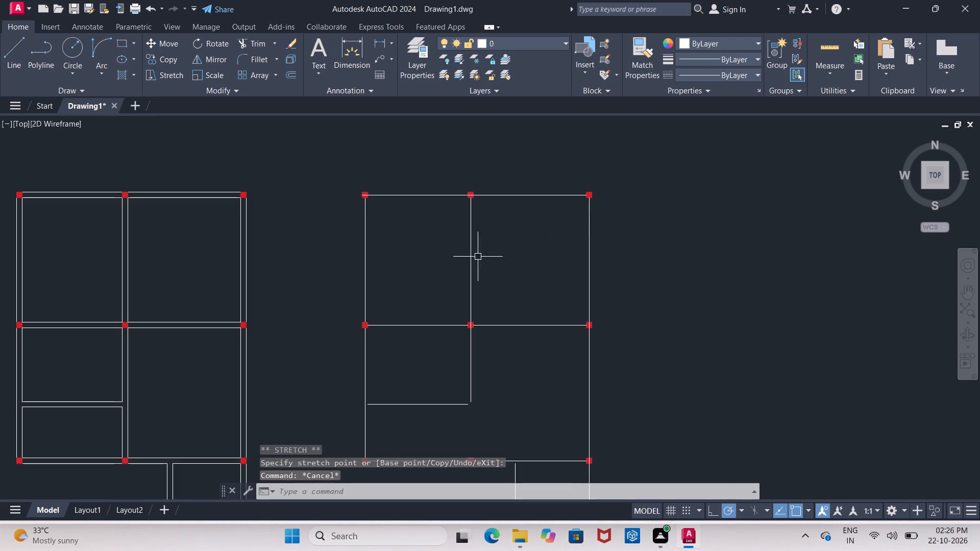
# Examine the centreline ends at the other top columns and around the lower-left room.
pyautogui.scroll(4, 459, 204)
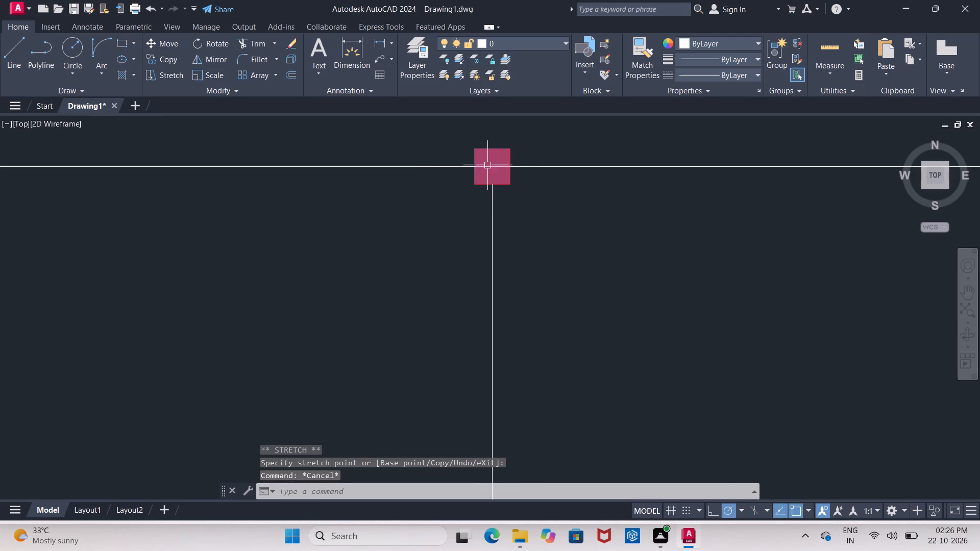
pyautogui.scroll(-4, 366, 138)
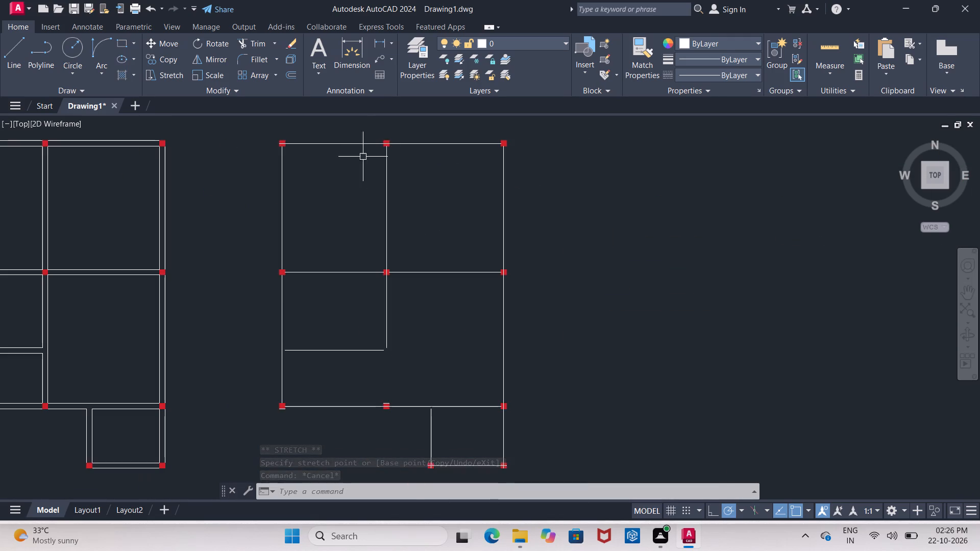
pyautogui.scroll(3, 304, 294)
pyautogui.scroll(-3, 277, 237)
pyautogui.scroll(3, 365, 317)
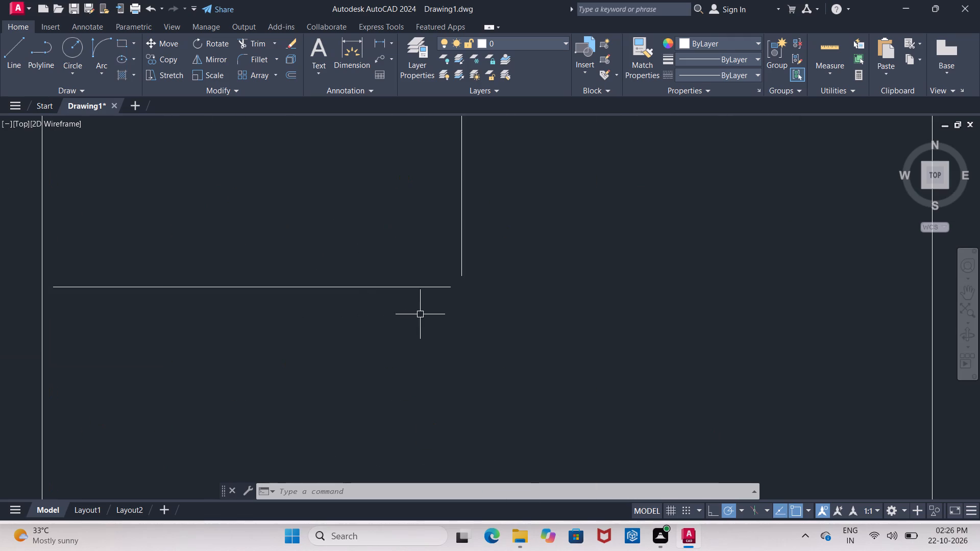
pyautogui.scroll(-4, 350, 209)
pyautogui.scroll(3, 375, 261)
pyautogui.scroll(4, 397, 215)
pyautogui.scroll(-5, 397, 218)
pyautogui.scroll(2, 281, 218)
# Move the lower horizontal wall's three columns and centreline a short distance right, leaving the short wall-face stubs in place.
pyautogui.click(208, 227)
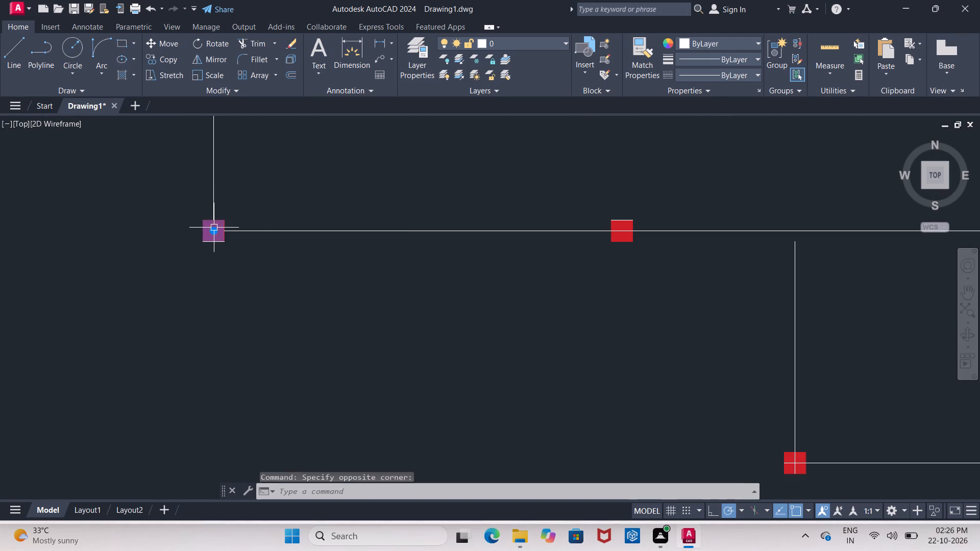
pyautogui.click(218, 220)
pyautogui.click(292, 232)
pyautogui.scroll(-3, 207, 236)
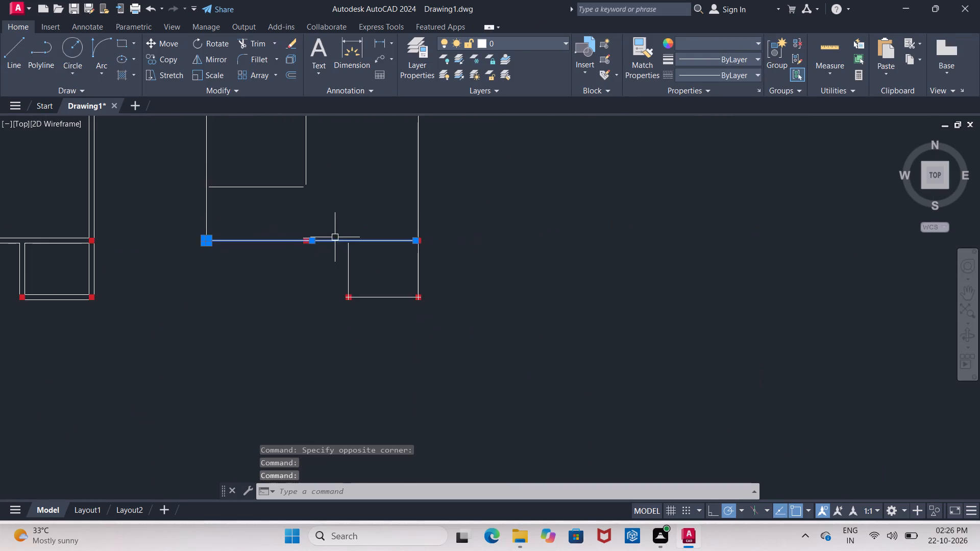
pyautogui.scroll(4, 335, 237)
pyautogui.click(149, 255)
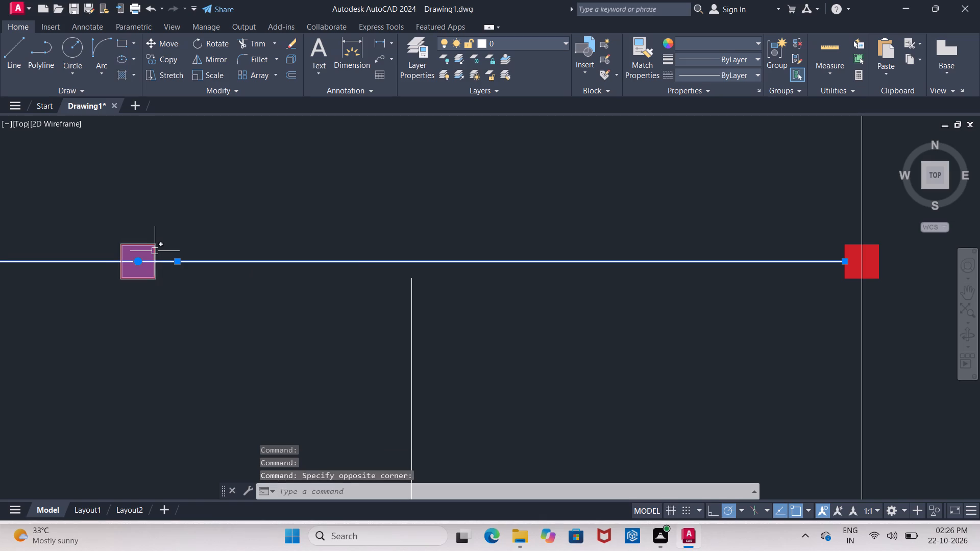
pyautogui.click(154, 251)
pyautogui.click(879, 264)
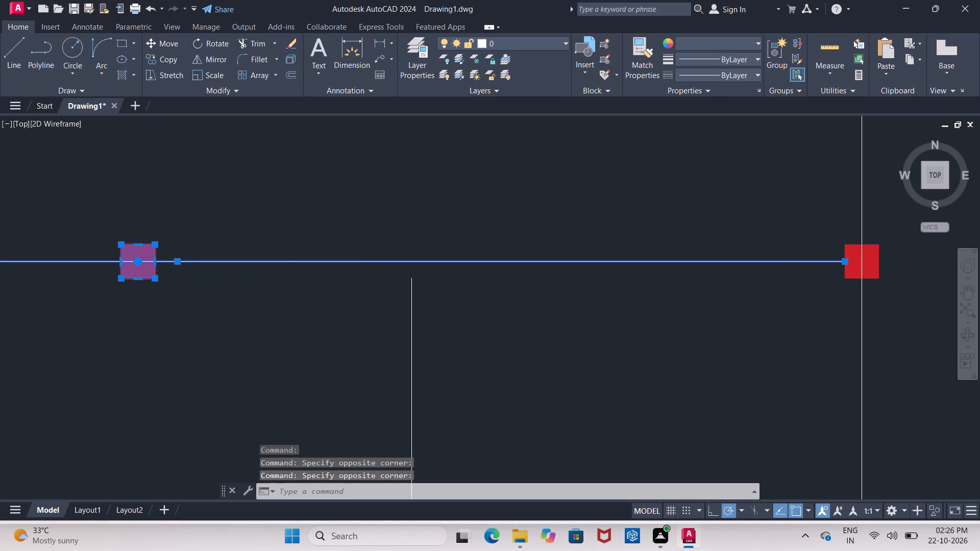
pyautogui.click(865, 259)
pyautogui.press('m')
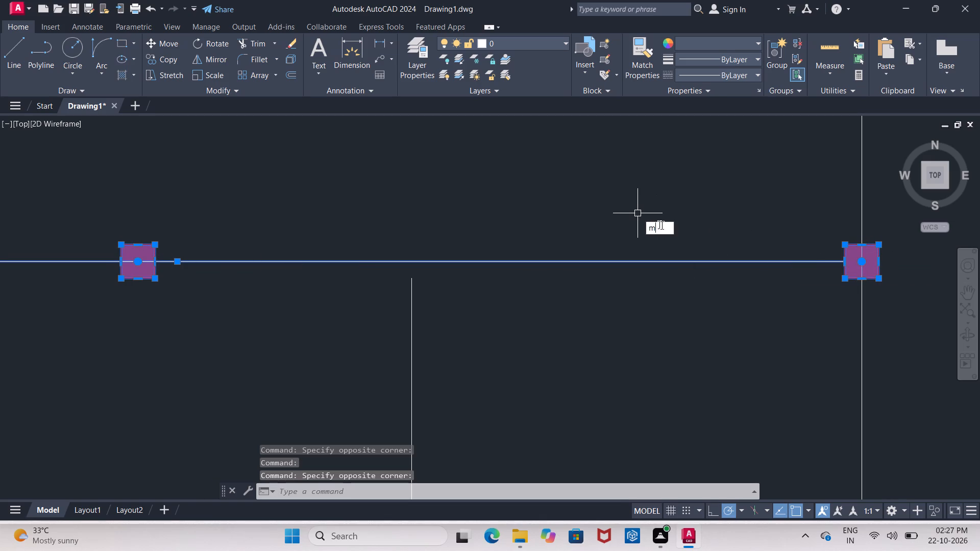
pyautogui.click(690, 242)
pyautogui.click(880, 279)
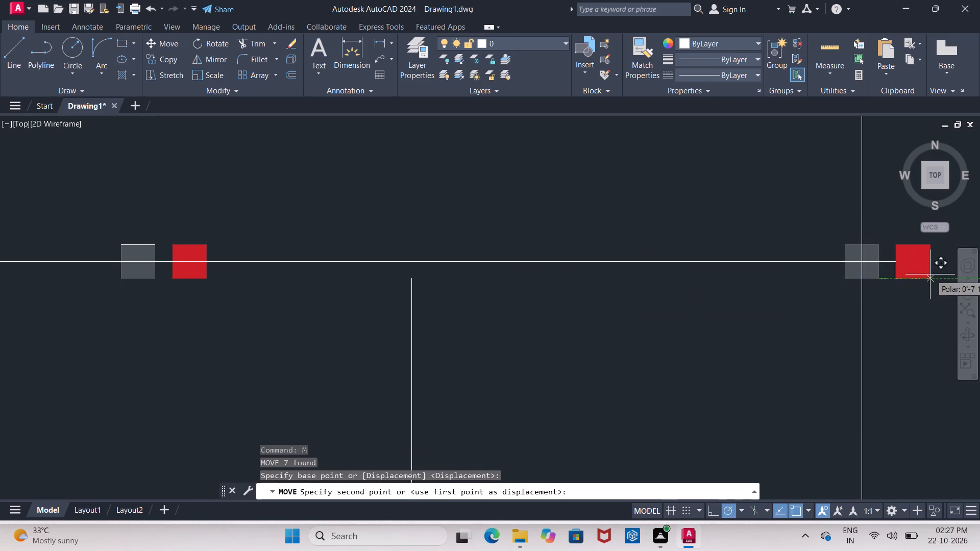
pyautogui.click(935, 274)
# Erase the three leftover wall-face stubs at the original positions of the lower wall's left and middle columns.
pyautogui.scroll(-3, 654, 215)
pyautogui.click(528, 230)
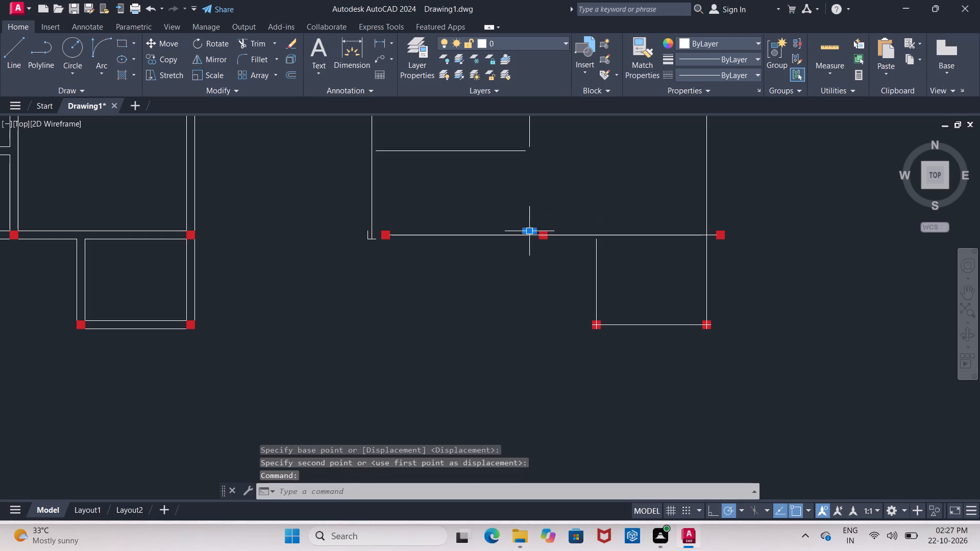
pyautogui.scroll(3, 397, 230)
pyautogui.click(274, 252)
pyautogui.click(286, 270)
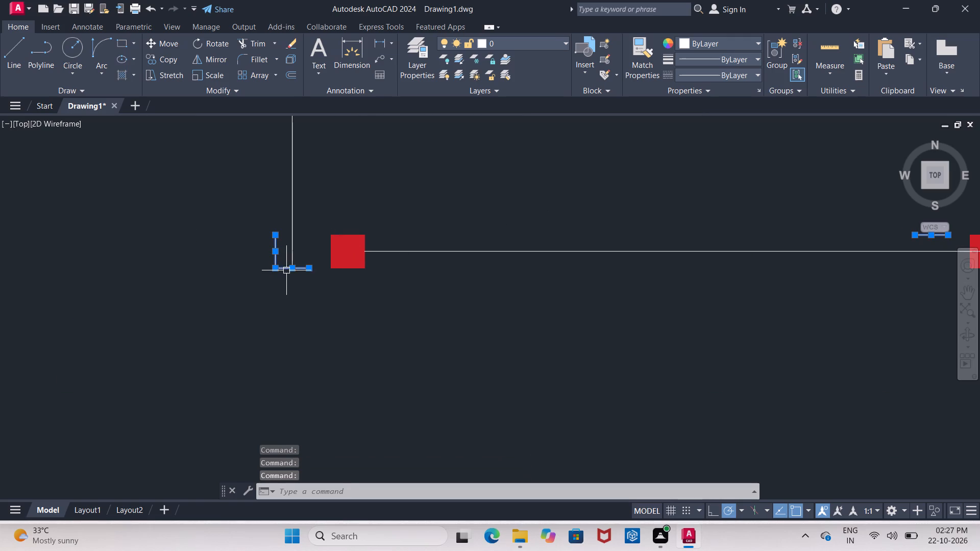
pyautogui.press('Delete')
# Move the lower wall's three columns and centreline back left, aligning the left column's edge with the column above.
pyautogui.scroll(-2, 283, 284)
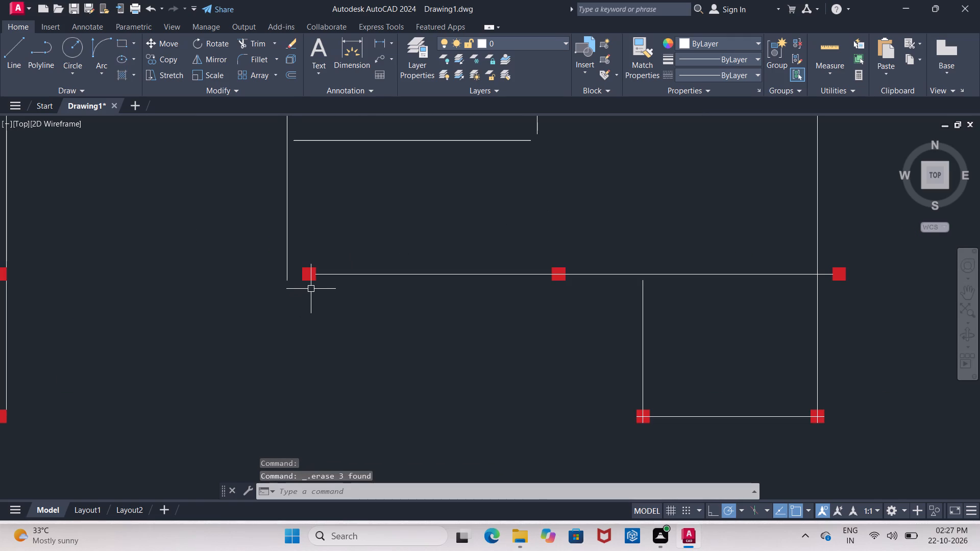
pyautogui.click(295, 260)
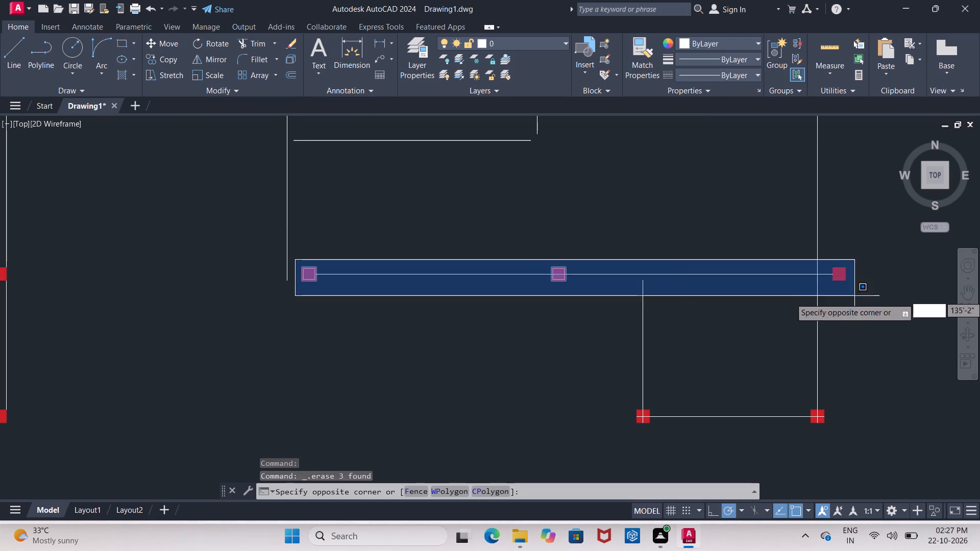
pyautogui.click(897, 301)
pyautogui.press('m')
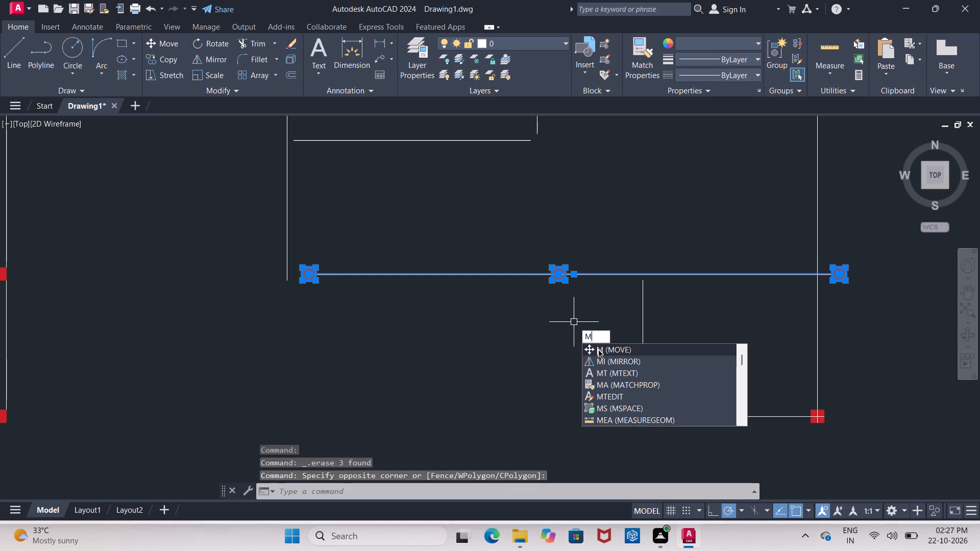
pyautogui.click(603, 350)
pyautogui.click(298, 269)
pyautogui.scroll(-2, 302, 275)
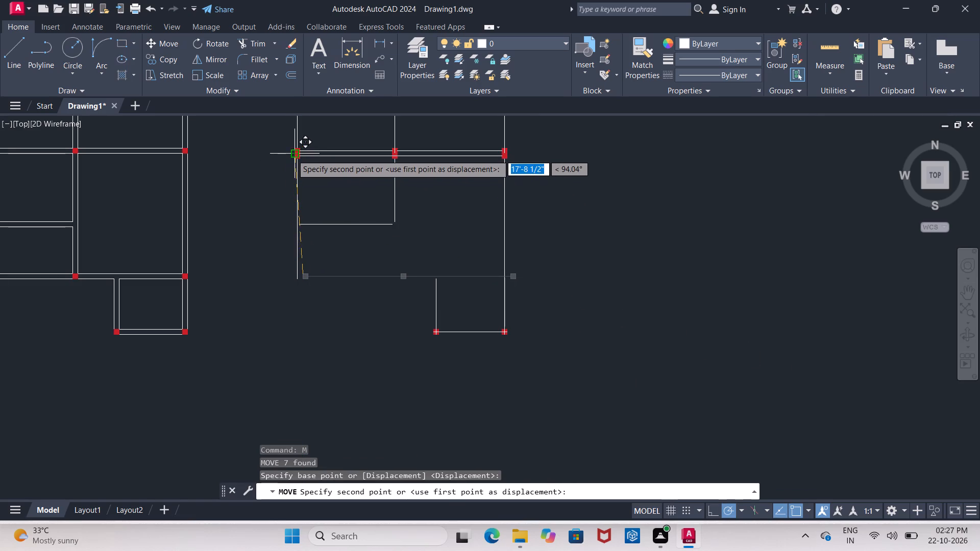
pyautogui.click(293, 274)
pyautogui.press('Escape')
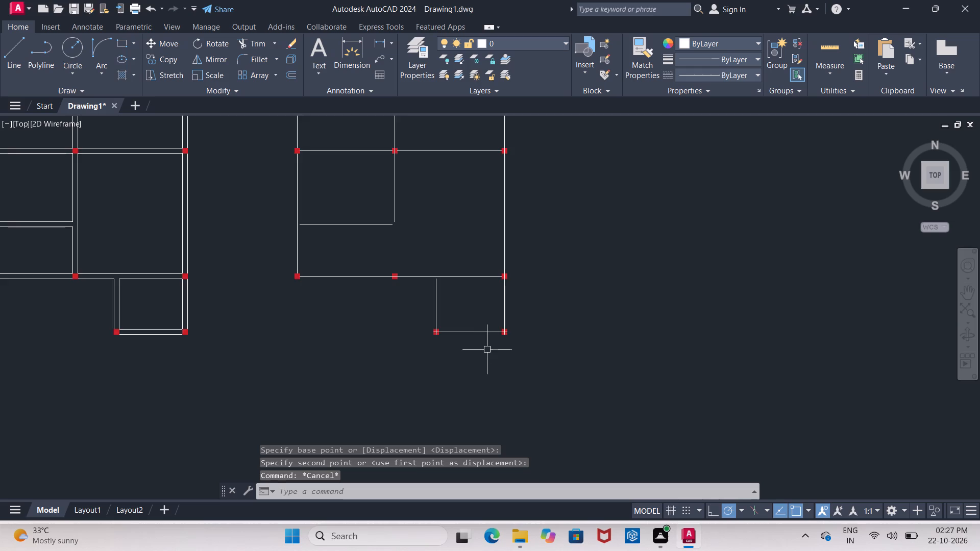
# Shorten the left vertical centreline of the projecting bottom room to end at the upper face of its bottom-left column.
pyautogui.scroll(4, 488, 348)
pyautogui.click(134, 205)
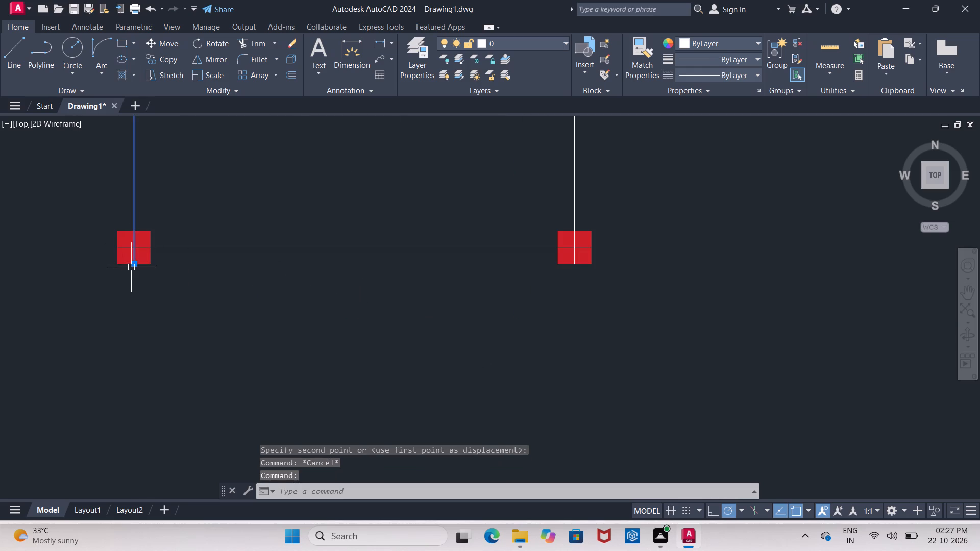
pyautogui.click(133, 265)
pyautogui.click(136, 224)
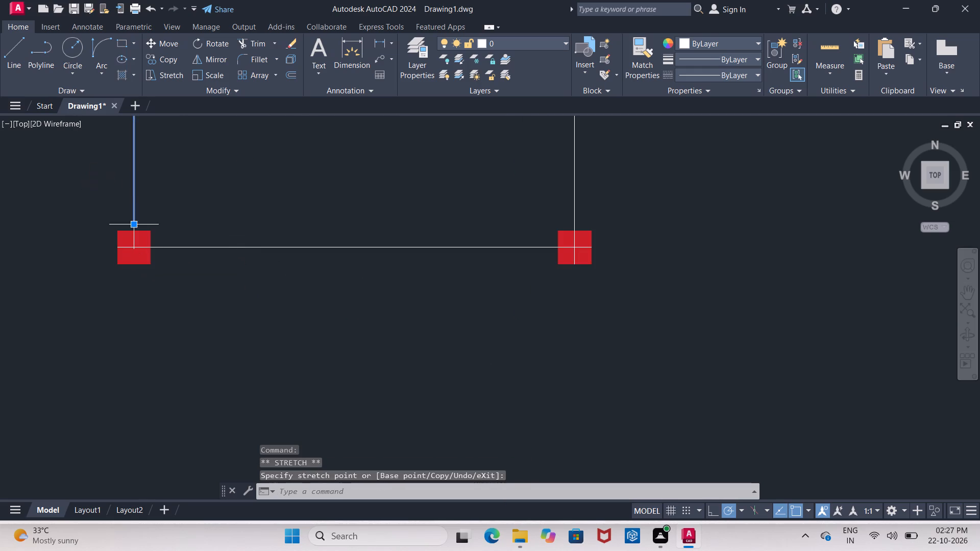
pyautogui.click(133, 224)
pyautogui.click(134, 230)
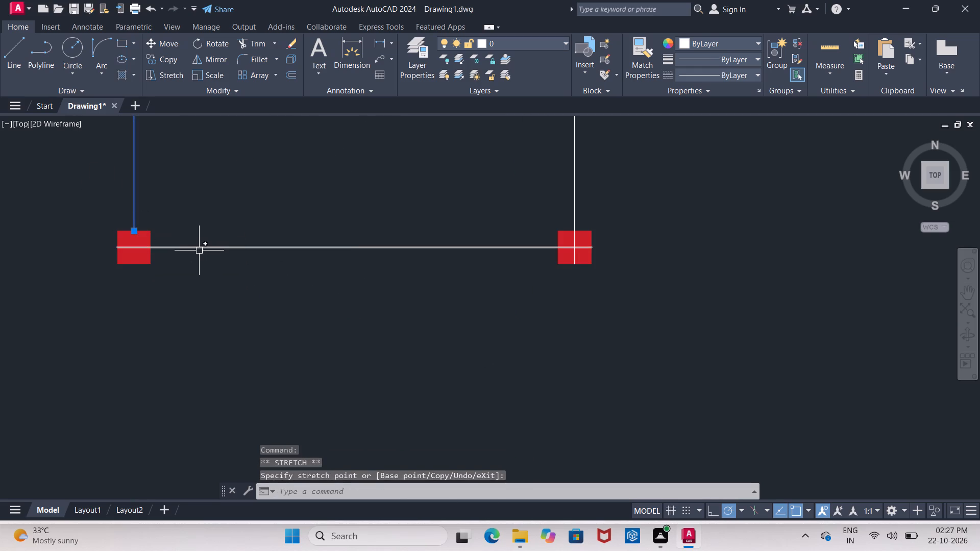
# Shorten the projecting bottom room's lower horizontal centreline at both ends to stop at the inner faces of its two columns.
pyautogui.click(198, 251)
pyautogui.click(116, 248)
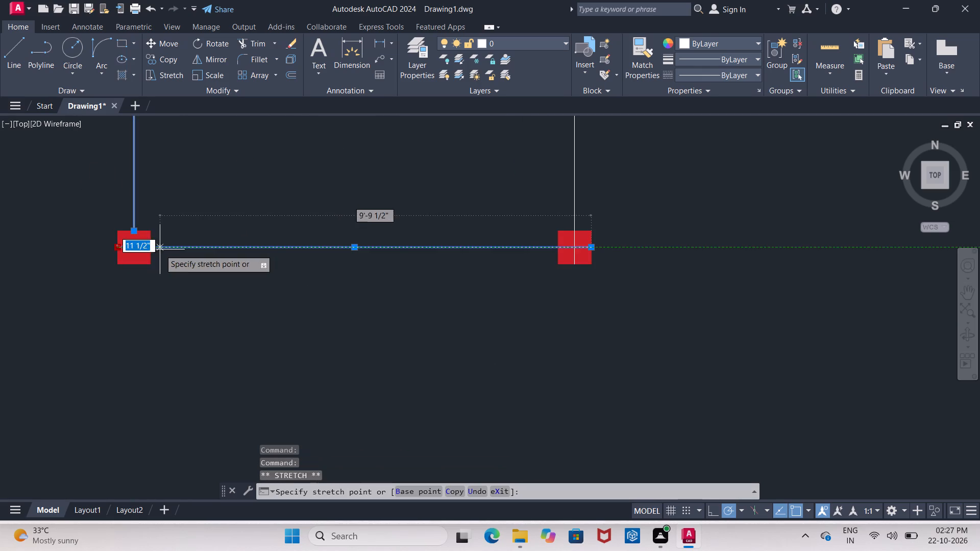
pyautogui.click(153, 249)
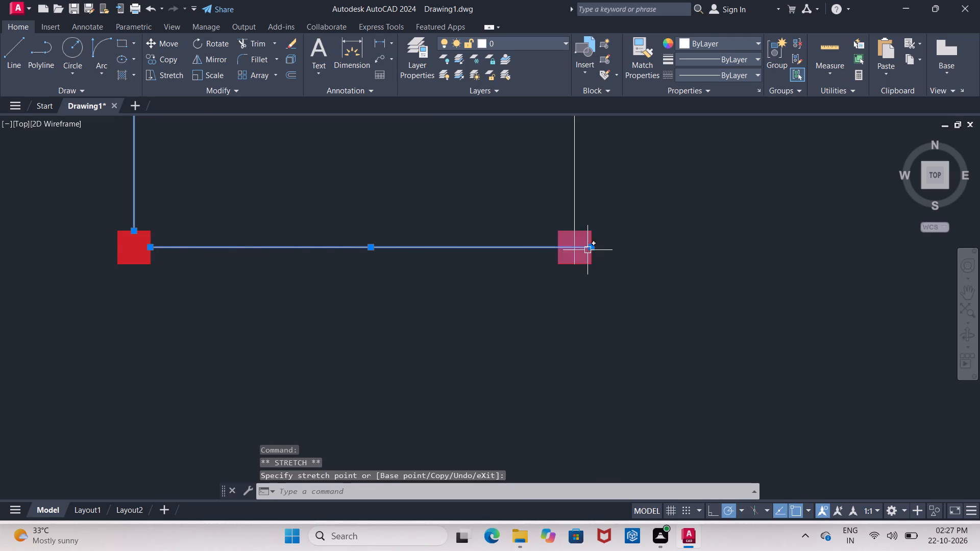
pyautogui.click(589, 248)
pyautogui.click(559, 249)
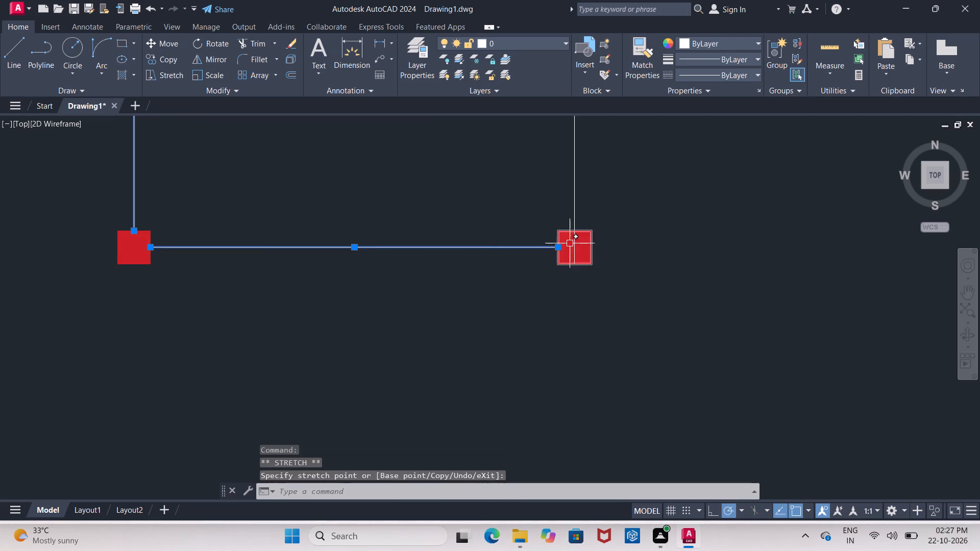
# Shorten the right vertical centreline of the projecting bottom room to end at the upper face of its bottom-right column.
pyautogui.click(573, 205)
pyautogui.click(576, 265)
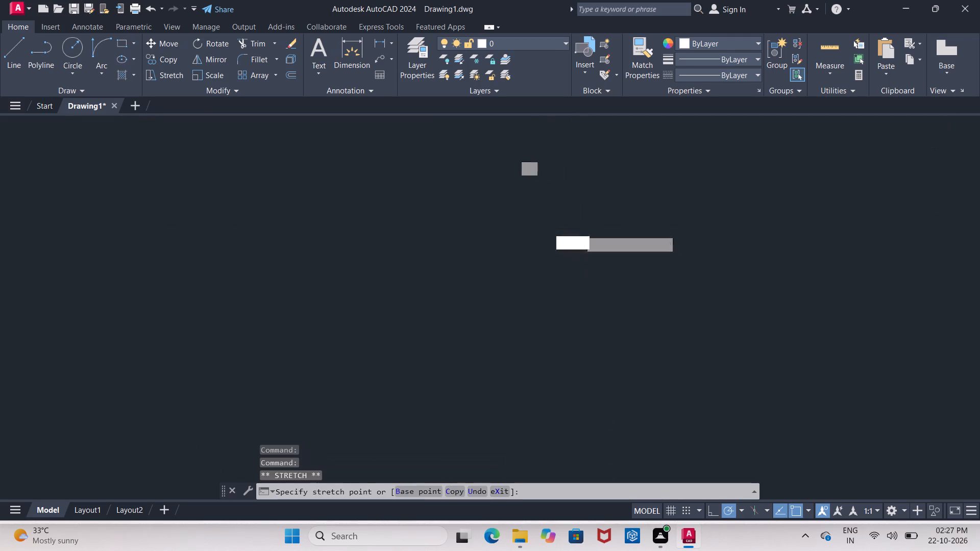
pyautogui.click(575, 229)
pyautogui.press('Escape')
# Examine the centreline plan and its column junctions for centrelines that still need trimming or joining.
pyautogui.scroll(-5, 397, 269)
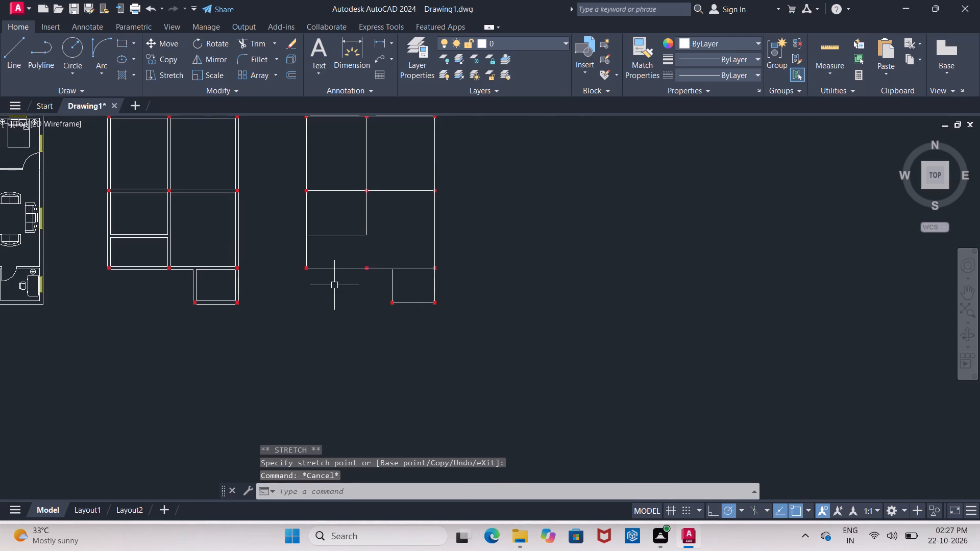
pyautogui.scroll(2, 362, 235)
pyautogui.scroll(3, 549, 320)
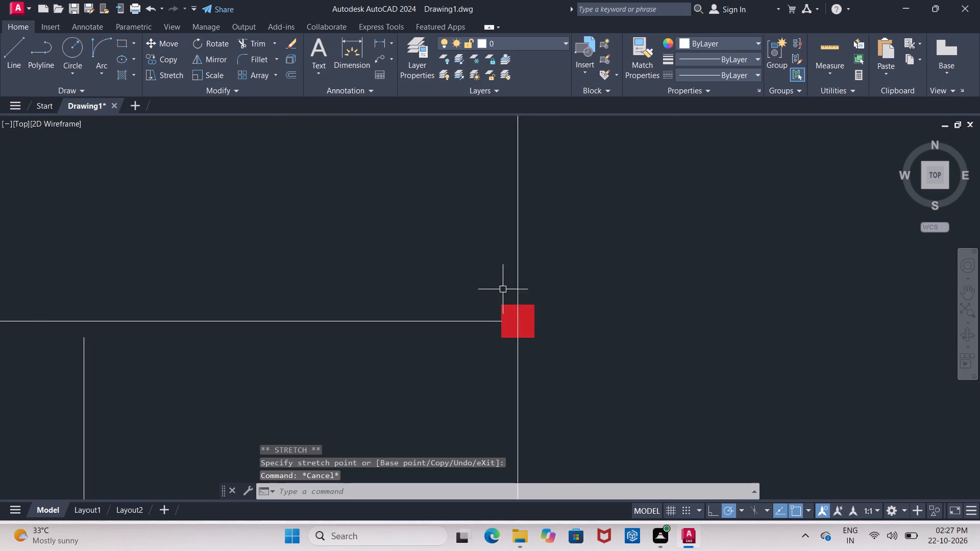
pyautogui.scroll(-5, 543, 309)
pyautogui.scroll(2, 479, 268)
pyautogui.scroll(-1, 575, 236)
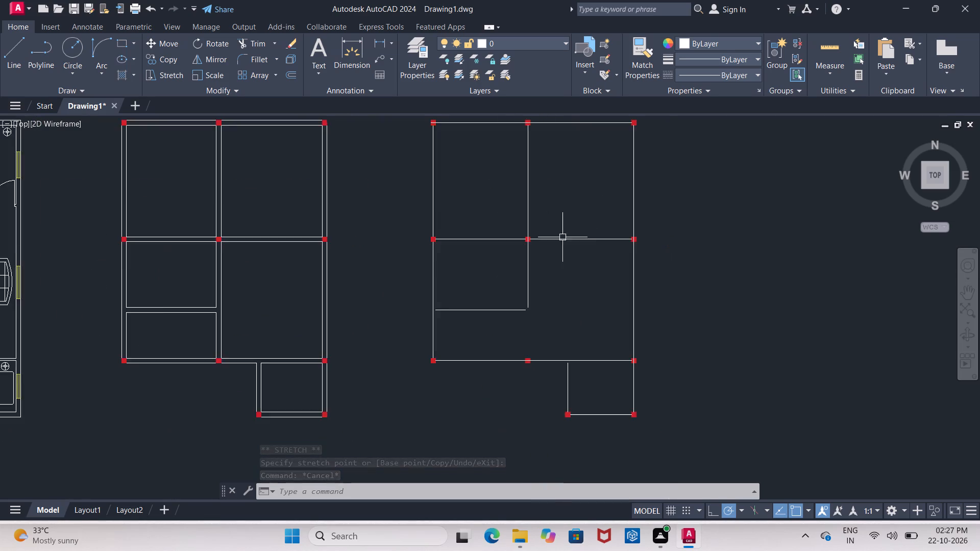
pyautogui.scroll(-2, 548, 238)
pyautogui.scroll(2, 527, 269)
pyautogui.scroll(-1, 459, 281)
pyautogui.scroll(1, 425, 231)
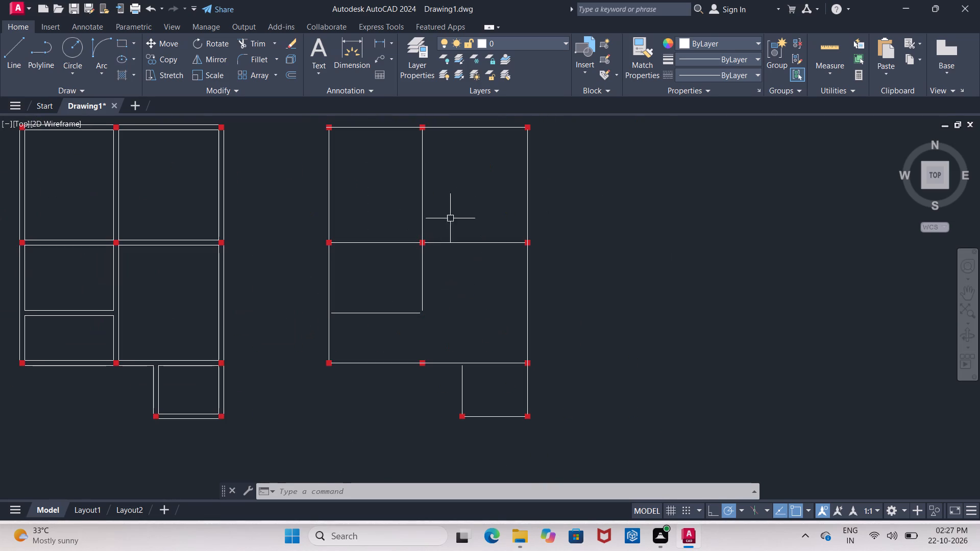
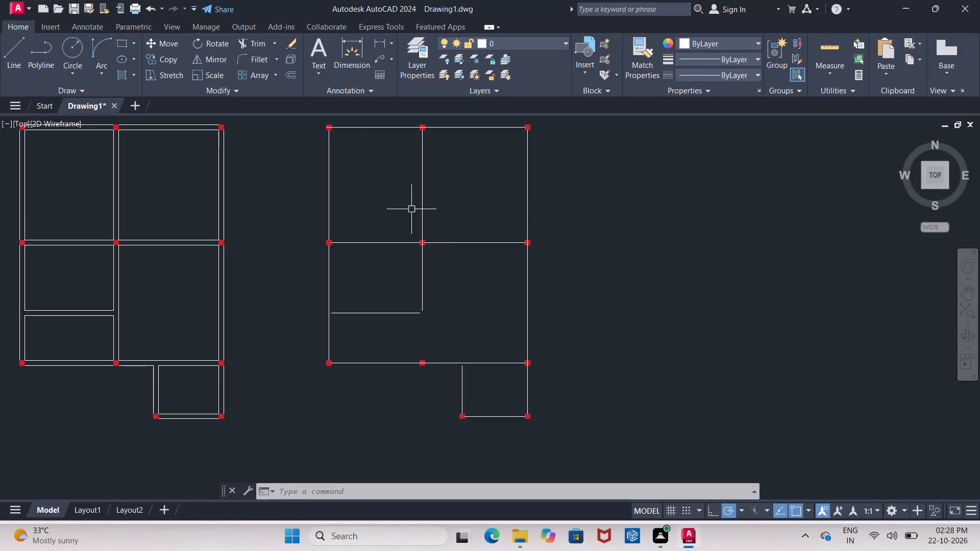
# Dimension the top-left bay from the top-left column centre to the top-middle column centre, placing the dimension above the centreline.
pyautogui.scroll(-2, 402, 212)
pyautogui.scroll(2, 482, 230)
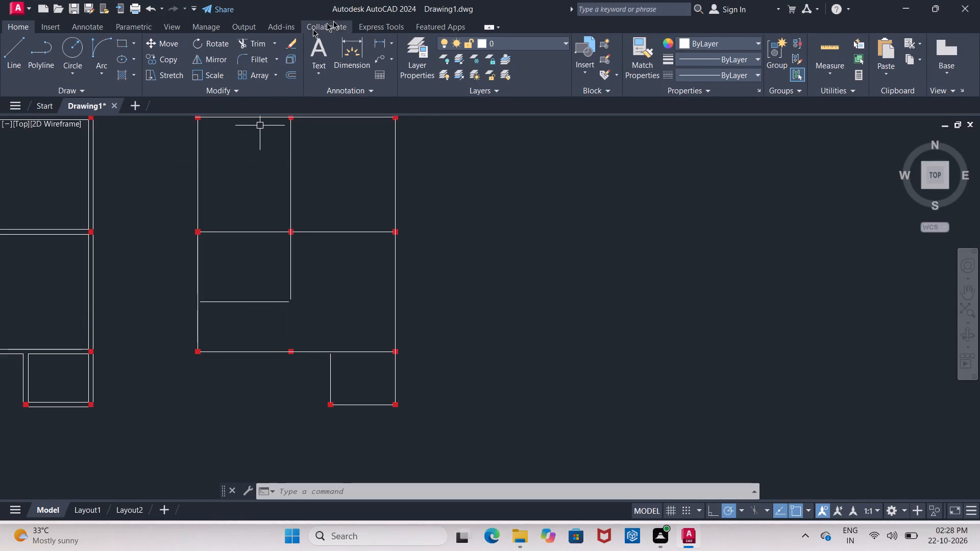
pyautogui.click(354, 54)
pyautogui.scroll(-2, 308, 210)
pyautogui.scroll(6, 274, 178)
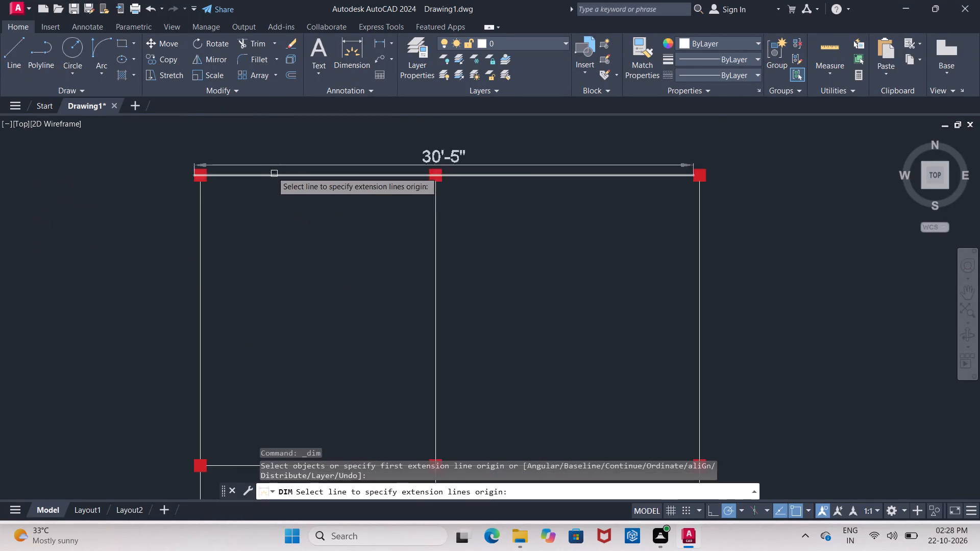
pyautogui.scroll(3, 194, 164)
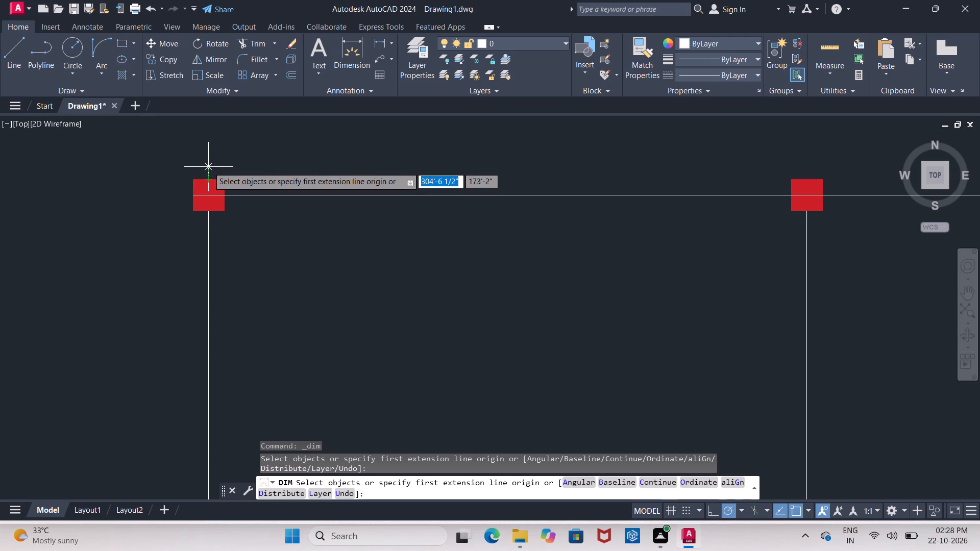
pyautogui.click(209, 198)
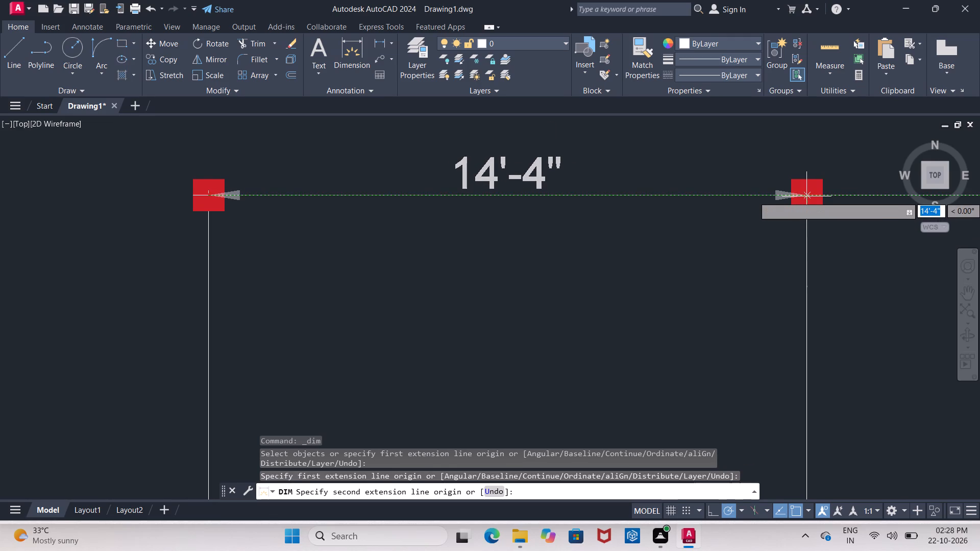
pyautogui.click(711, 506)
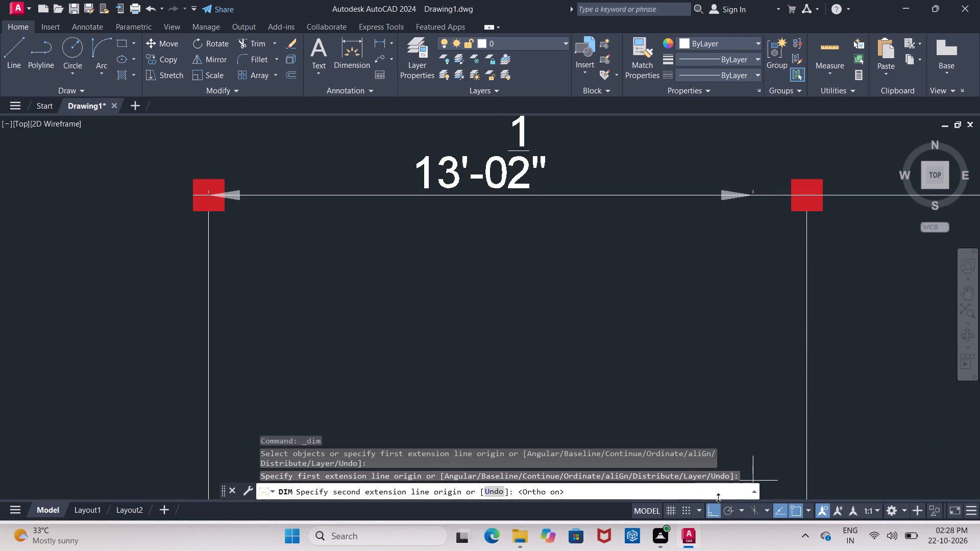
pyautogui.click(728, 509)
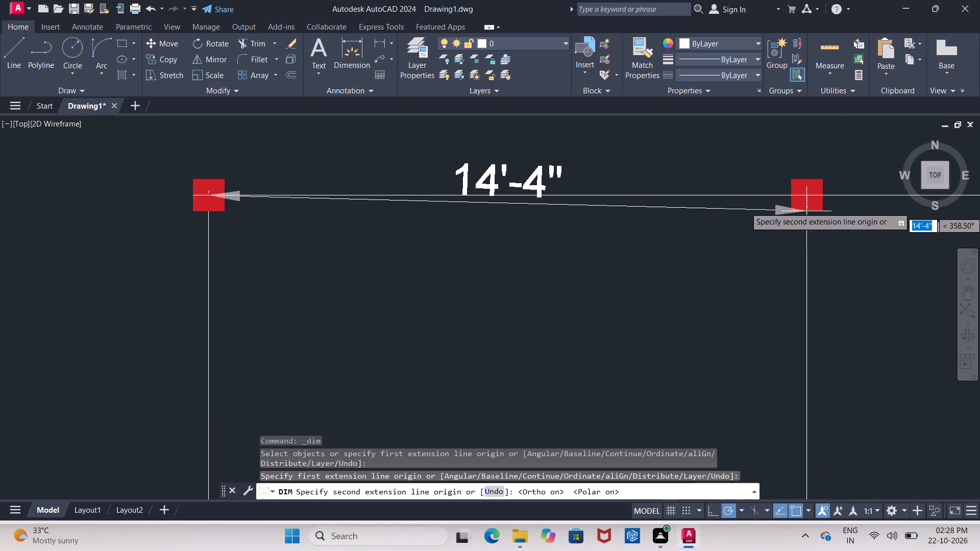
pyautogui.click(807, 196)
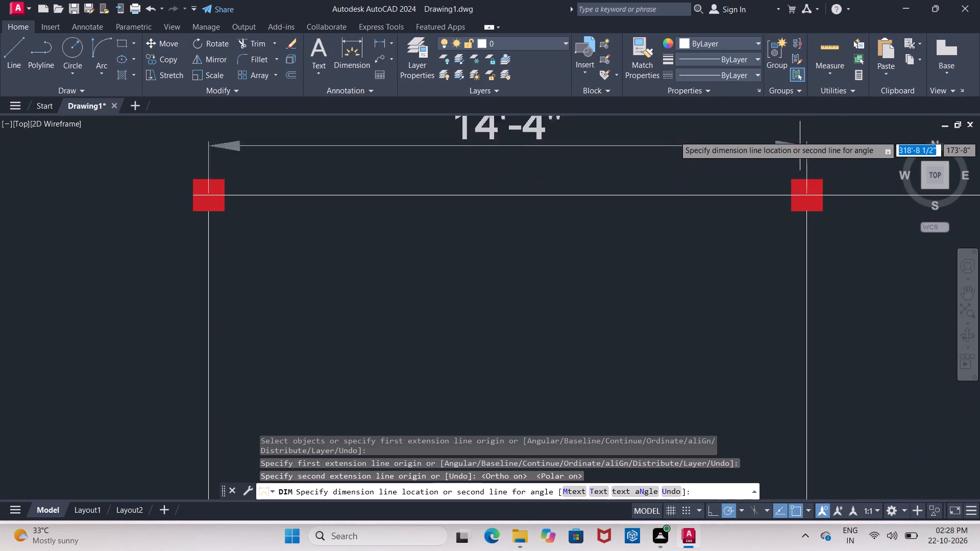
pyautogui.click(796, 149)
# Continue the top dimension from the top-middle column centre to the top-right column centre.
pyautogui.scroll(-3, 474, 215)
pyautogui.scroll(2, 690, 223)
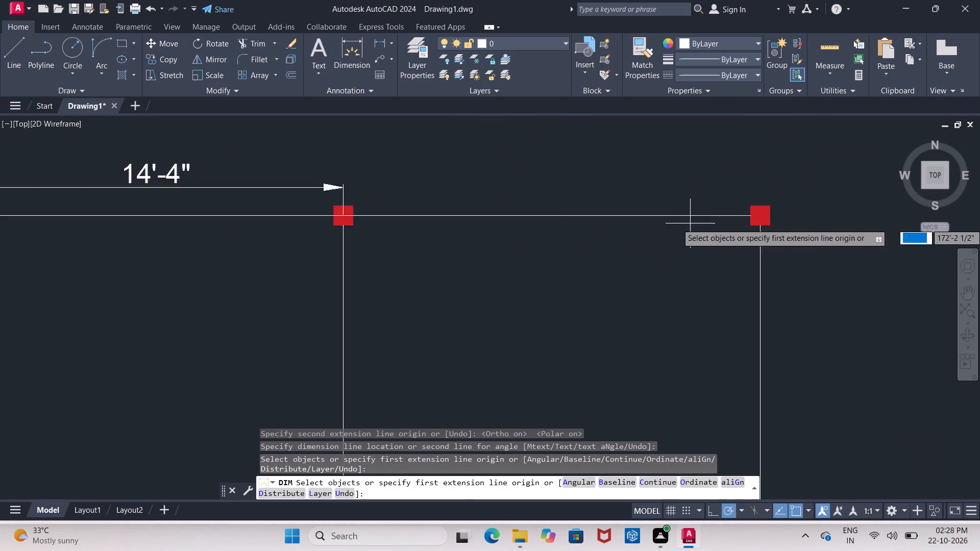
pyautogui.scroll(1, 691, 223)
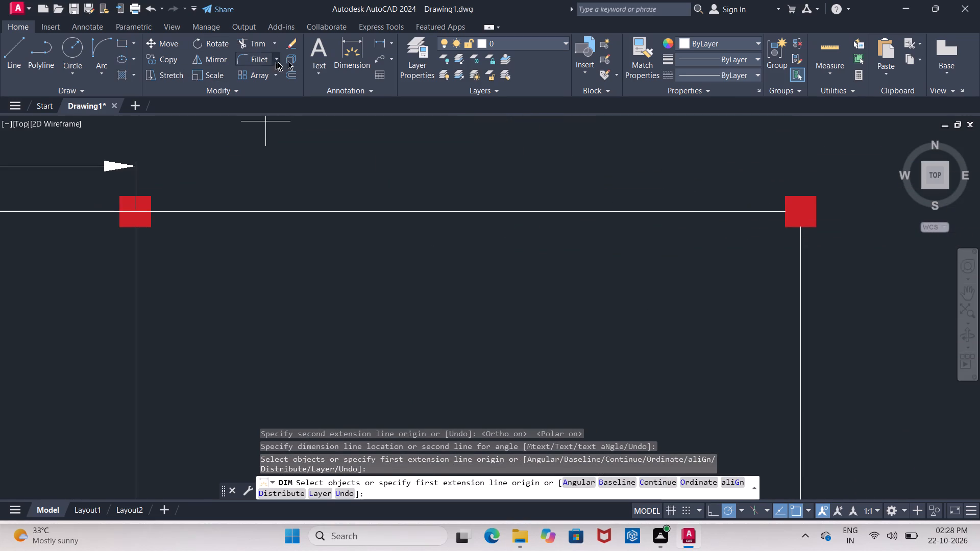
pyautogui.click(352, 52)
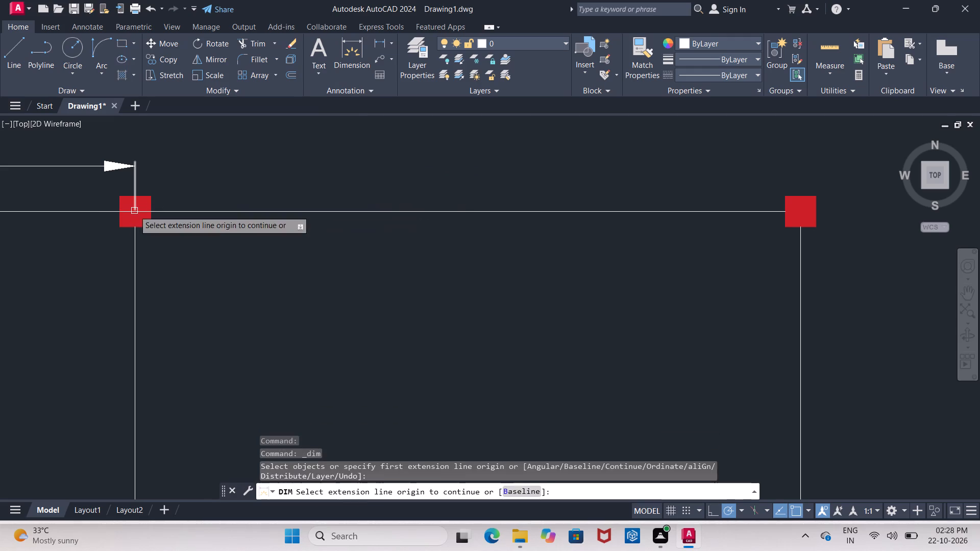
pyautogui.click(134, 211)
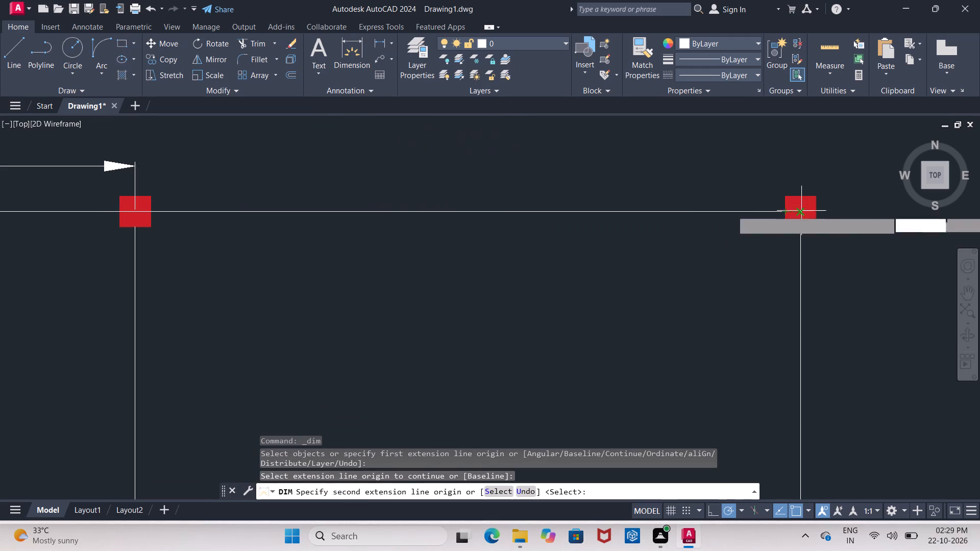
pyautogui.click(801, 211)
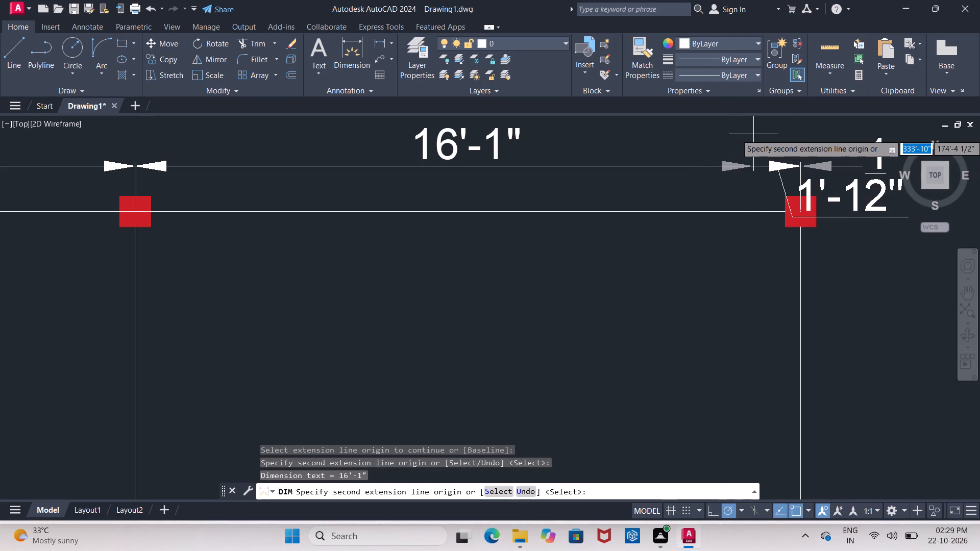
pyautogui.scroll(-2, 800, 168)
pyautogui.click(800, 168)
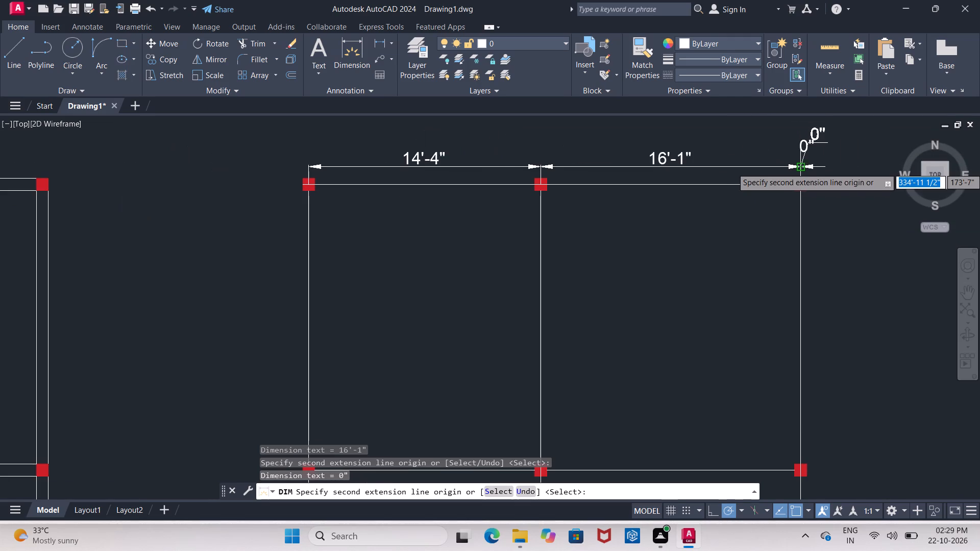
pyautogui.press('Escape')
pyautogui.scroll(-2, 314, 177)
pyautogui.scroll(2, 379, 224)
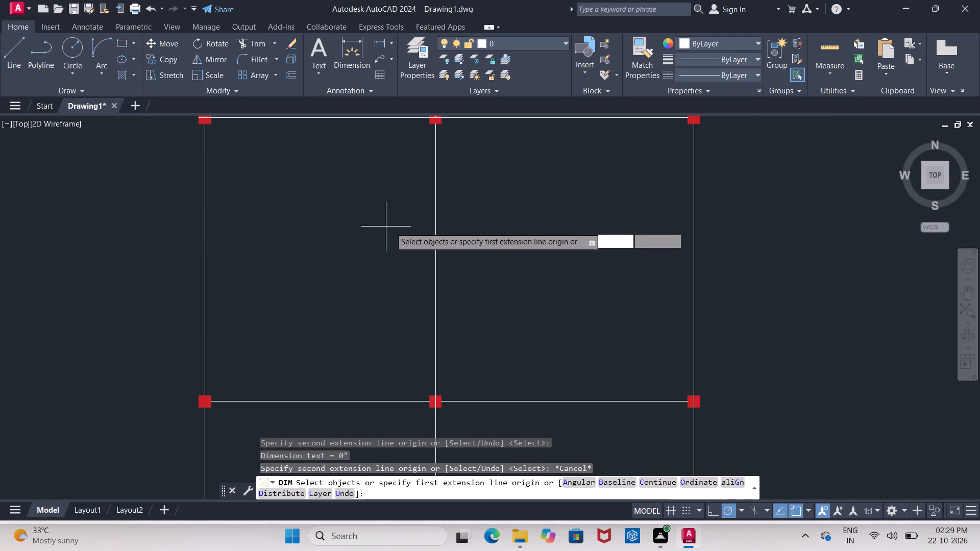
pyautogui.scroll(-1, 391, 248)
pyautogui.press('Escape')
pyautogui.press('Escape')
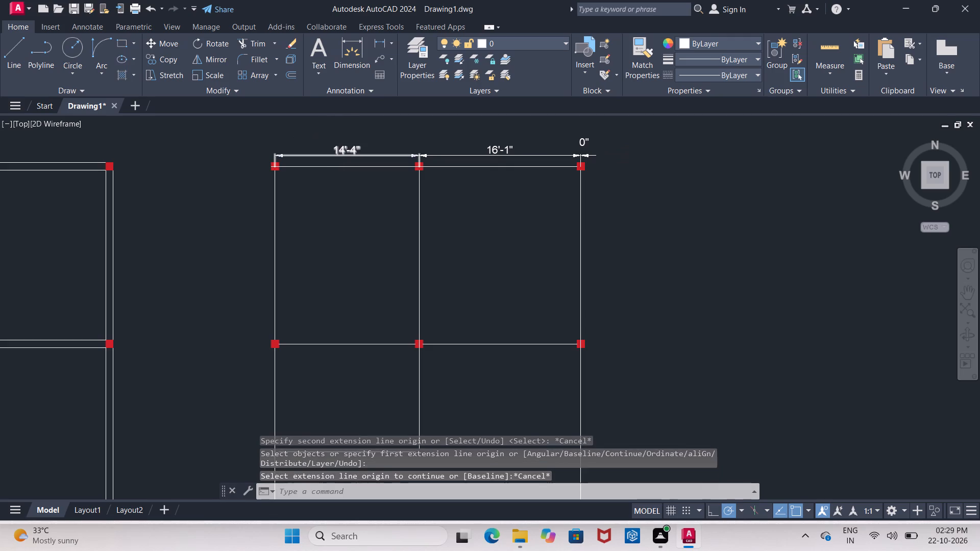
# Raise the top-left bay's dimension line farther above the top centreline.
pyautogui.scroll(-3, 346, 140)
pyautogui.scroll(5, 346, 139)
pyautogui.click(336, 254)
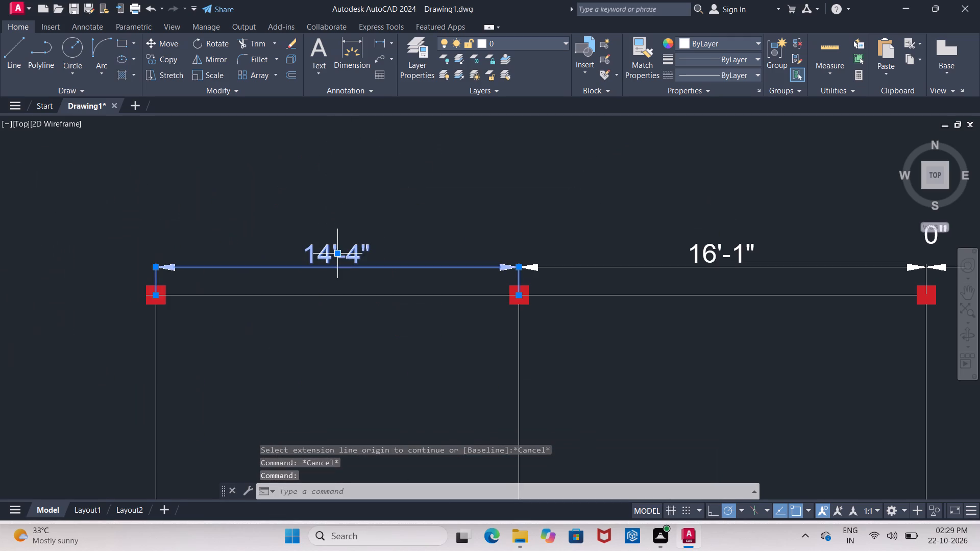
pyautogui.click(339, 255)
pyautogui.click(341, 213)
pyautogui.press('Escape')
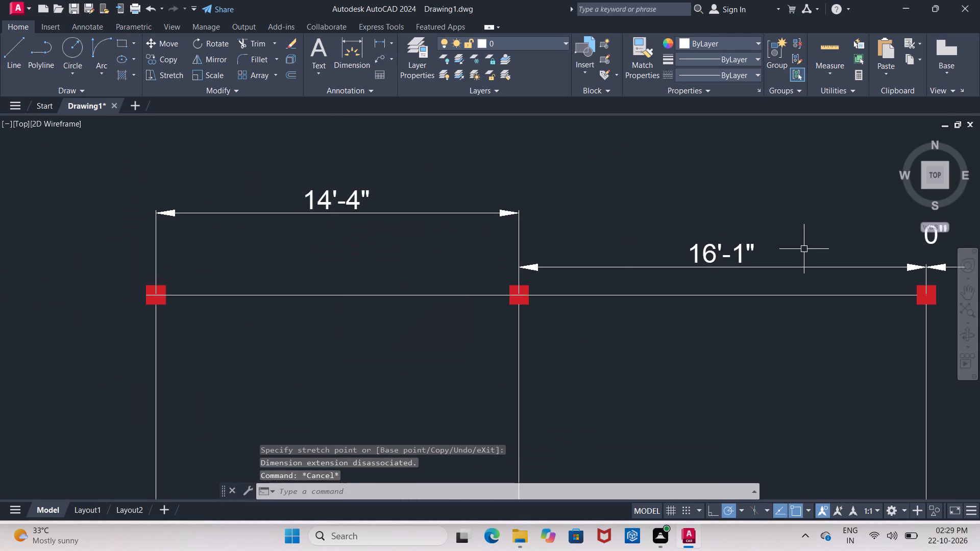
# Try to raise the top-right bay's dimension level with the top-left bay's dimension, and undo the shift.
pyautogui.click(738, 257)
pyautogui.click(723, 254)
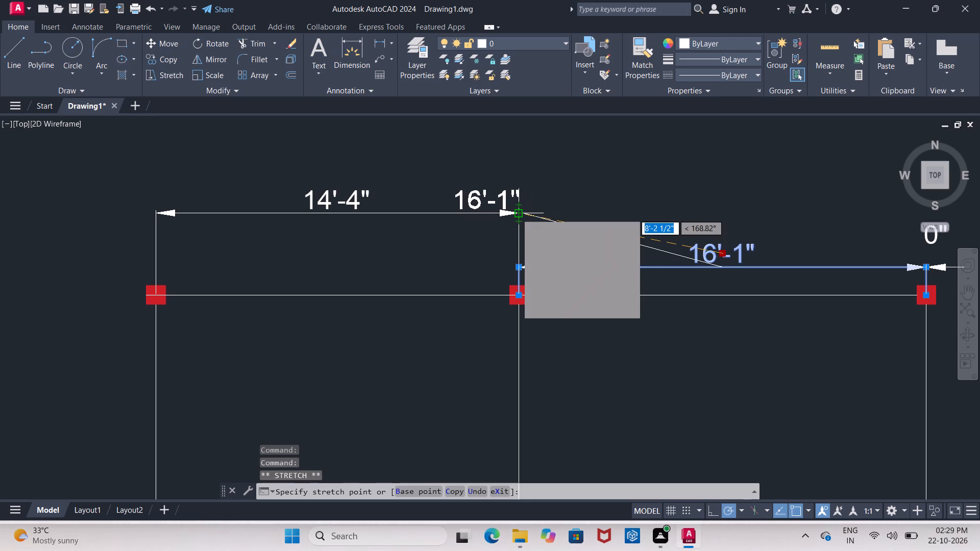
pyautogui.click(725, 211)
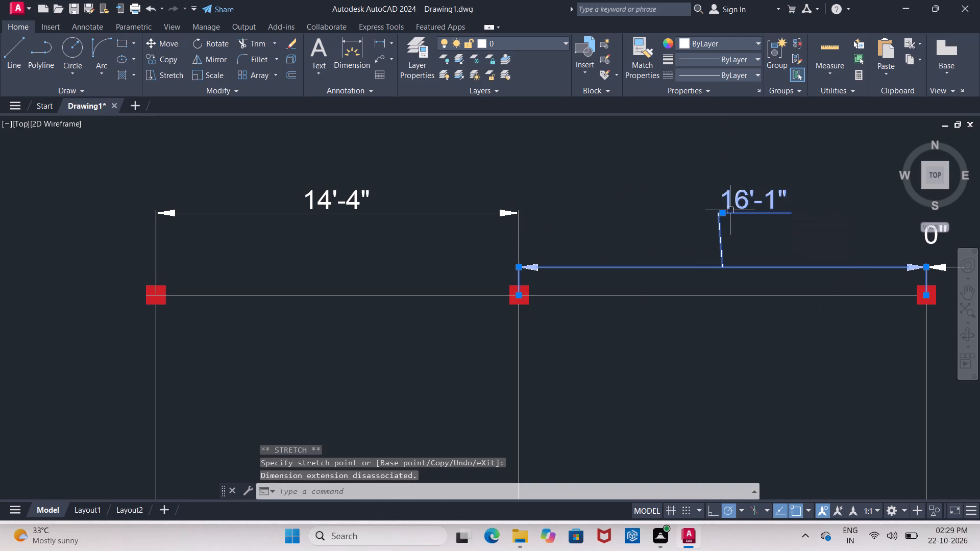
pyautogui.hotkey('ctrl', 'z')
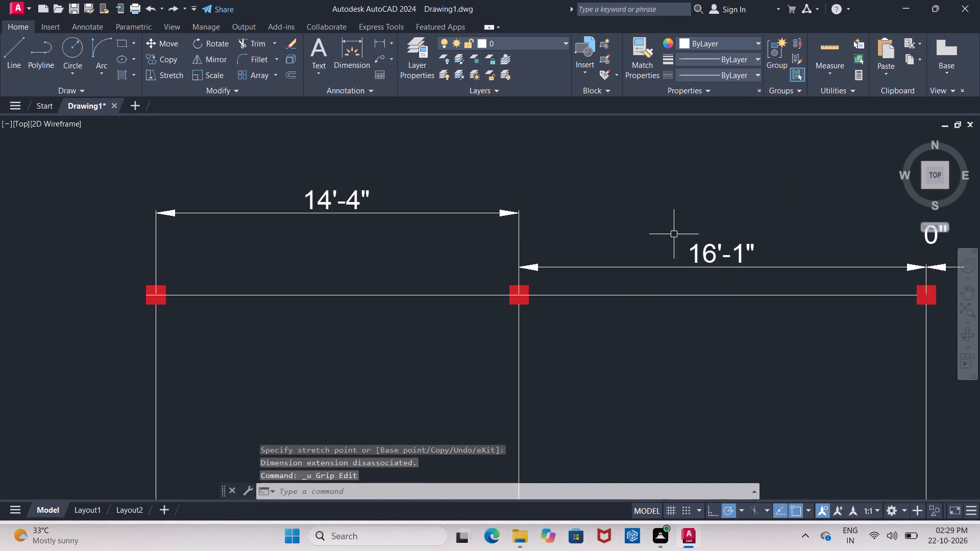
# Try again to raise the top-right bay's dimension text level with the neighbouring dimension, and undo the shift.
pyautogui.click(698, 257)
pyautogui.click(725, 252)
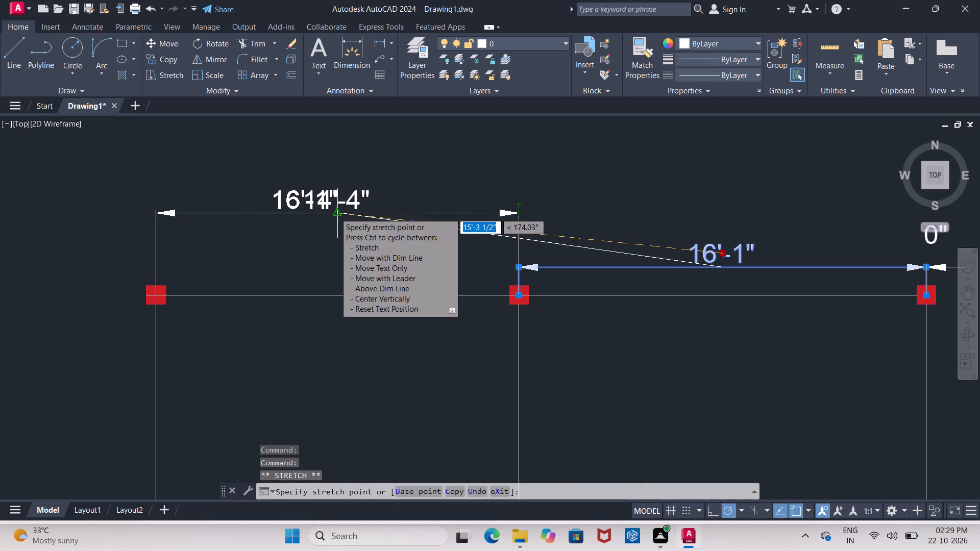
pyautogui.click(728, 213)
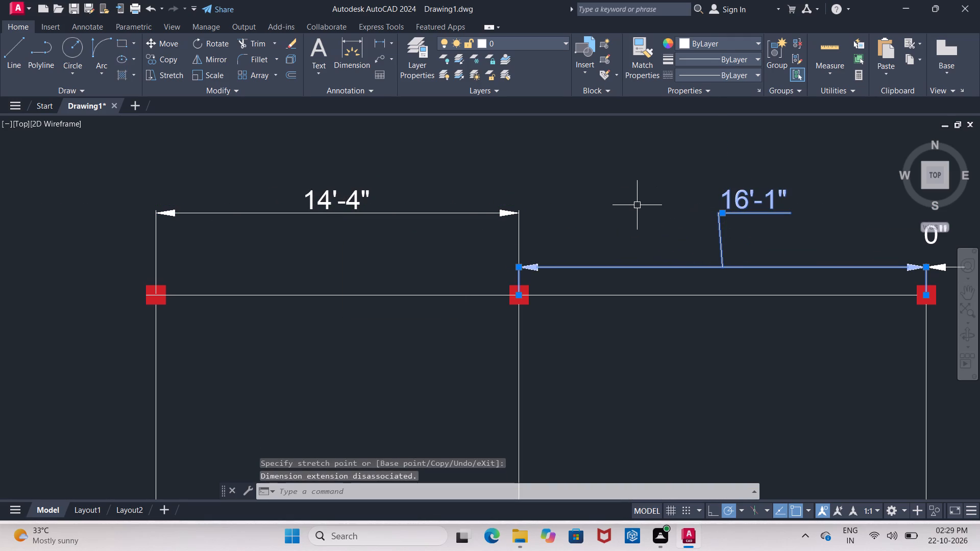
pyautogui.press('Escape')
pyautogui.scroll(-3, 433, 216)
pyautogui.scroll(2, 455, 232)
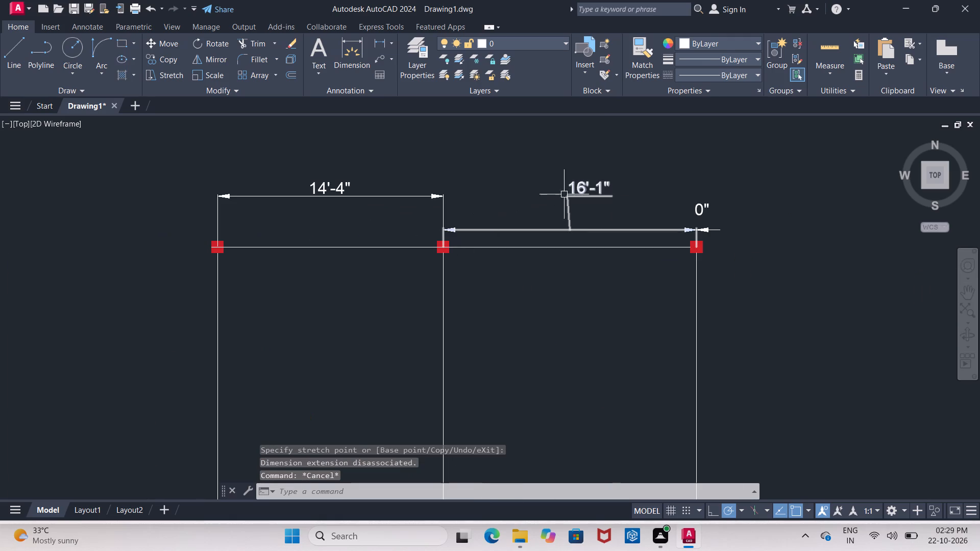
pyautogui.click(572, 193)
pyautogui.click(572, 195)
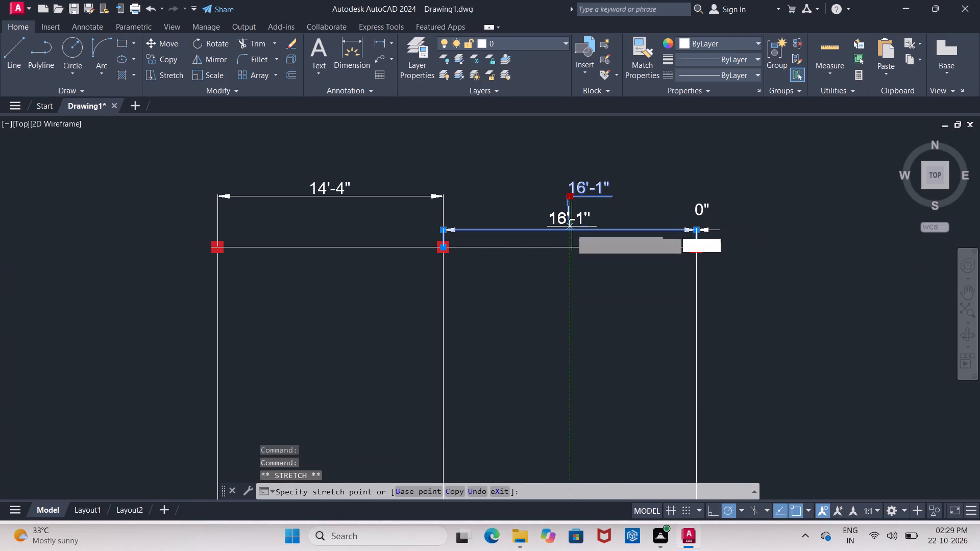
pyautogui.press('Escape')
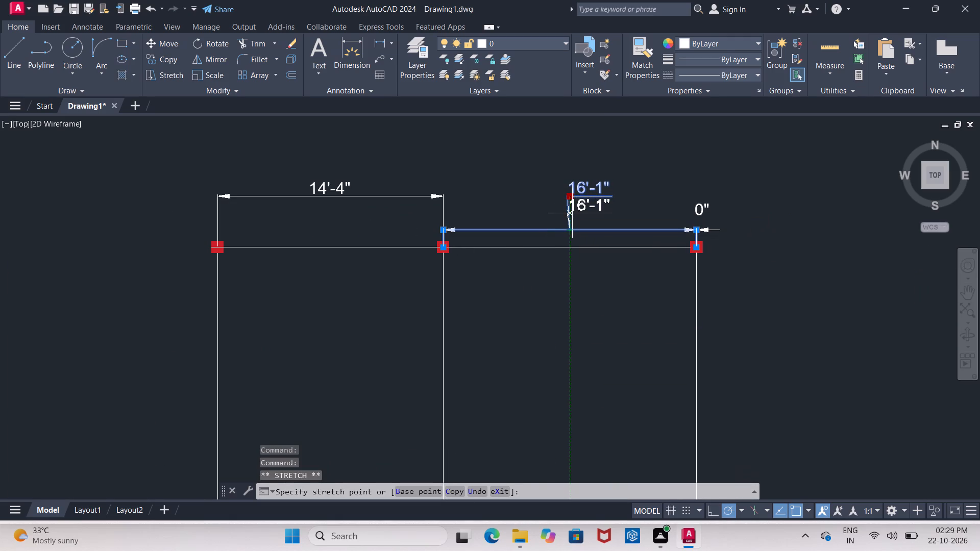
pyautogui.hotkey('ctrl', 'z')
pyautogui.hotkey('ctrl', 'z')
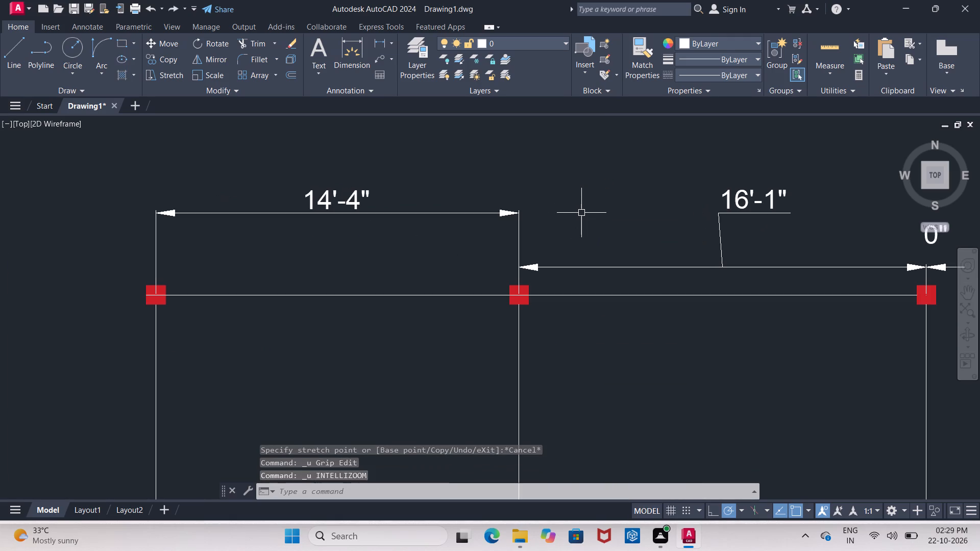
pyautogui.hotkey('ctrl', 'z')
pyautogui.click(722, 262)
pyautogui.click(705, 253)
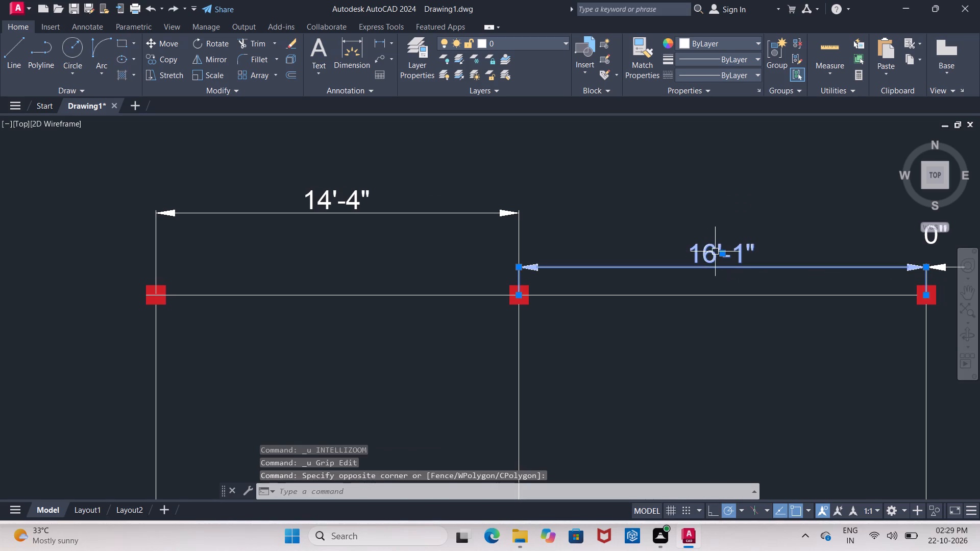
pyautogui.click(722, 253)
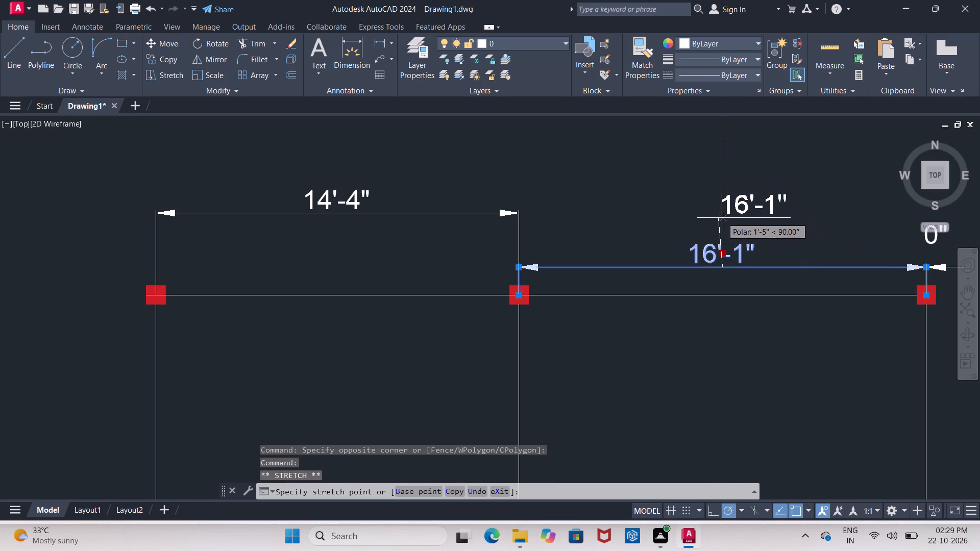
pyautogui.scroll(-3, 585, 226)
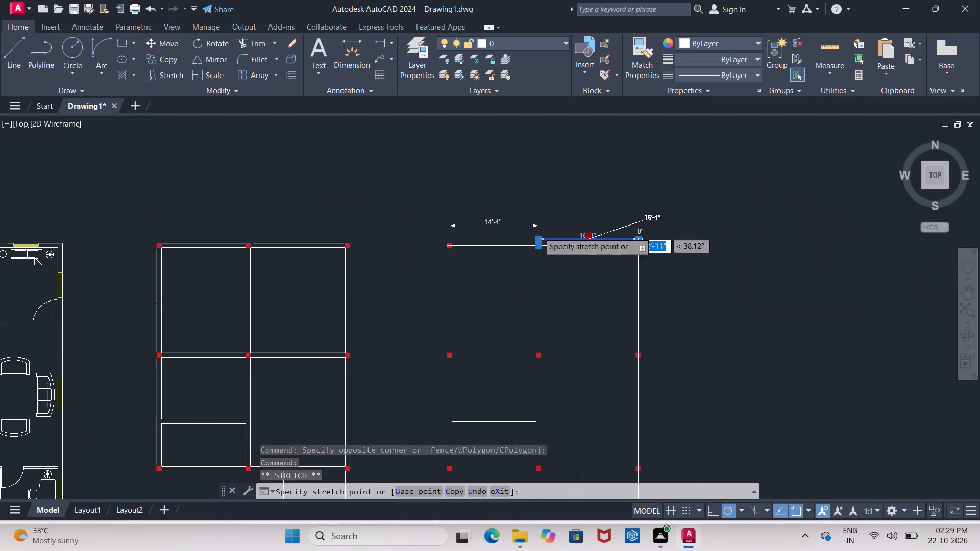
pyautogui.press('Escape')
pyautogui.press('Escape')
# Turn on Ortho mode.
pyautogui.click(715, 509)
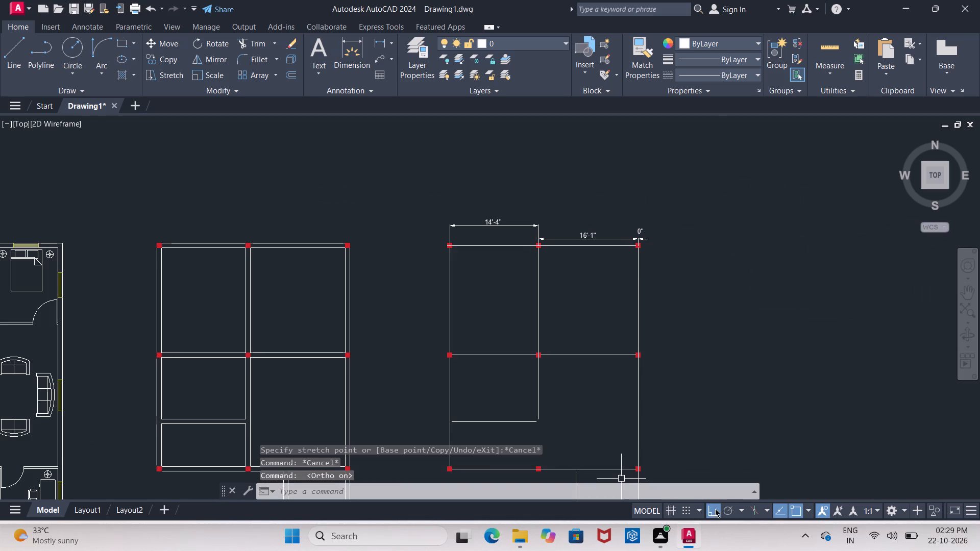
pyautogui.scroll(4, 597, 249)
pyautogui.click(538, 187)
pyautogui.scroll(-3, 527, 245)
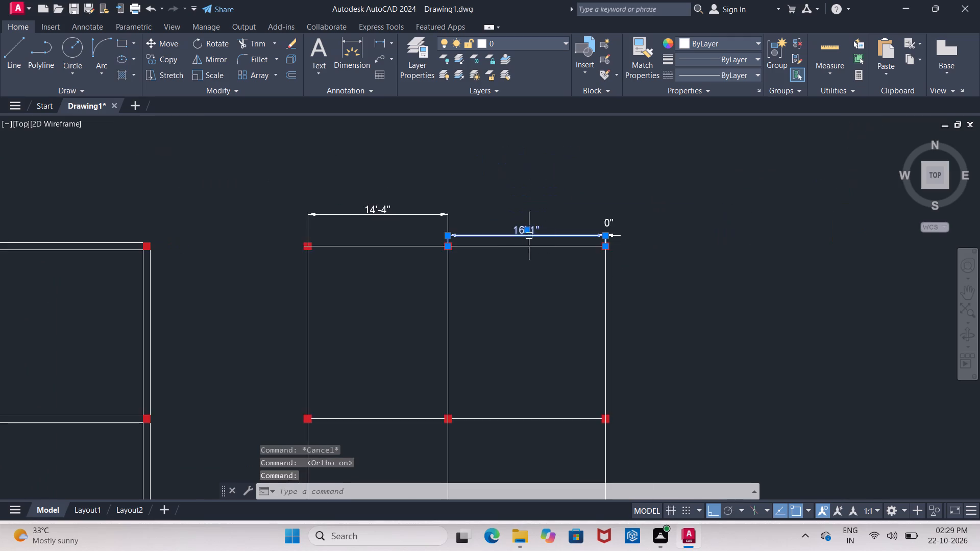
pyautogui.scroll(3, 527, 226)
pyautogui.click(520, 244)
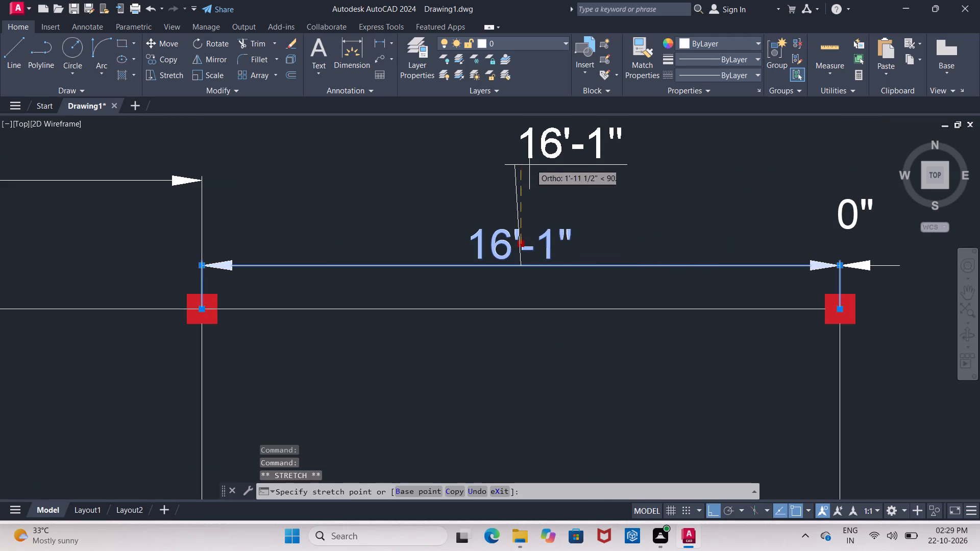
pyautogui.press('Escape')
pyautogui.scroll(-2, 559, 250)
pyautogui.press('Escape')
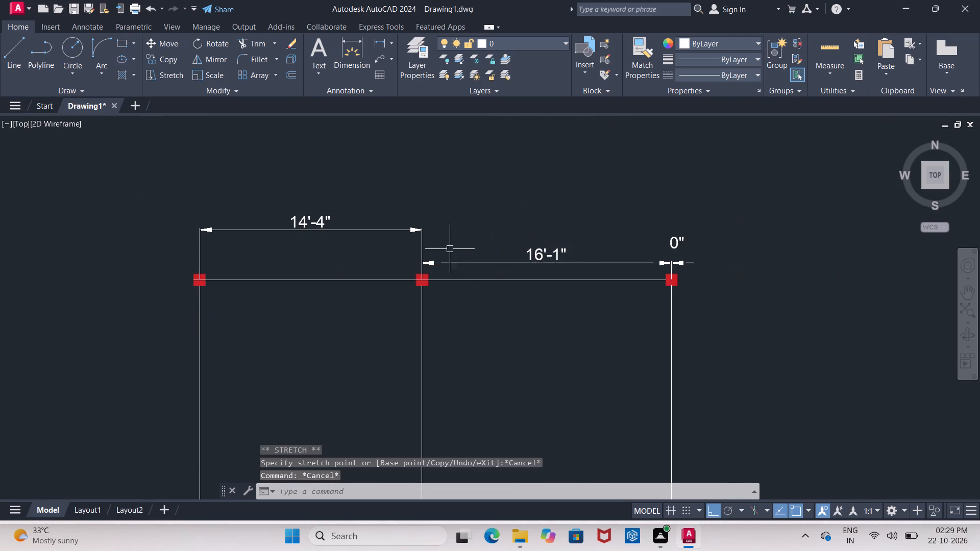
# Lower the top-left bay's dimension line slightly toward the top centreline.
pyautogui.click(312, 213)
pyautogui.click(310, 228)
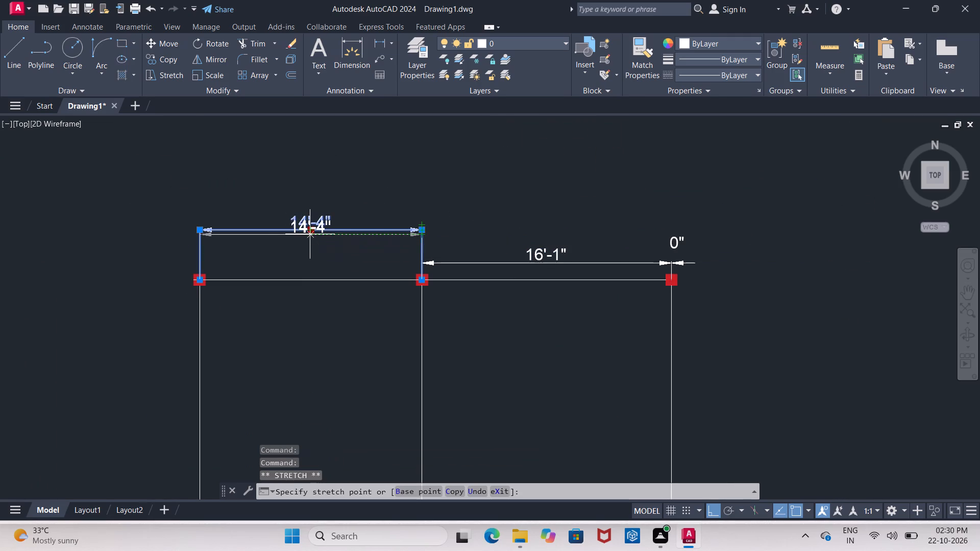
pyautogui.click(310, 239)
pyautogui.press('Escape')
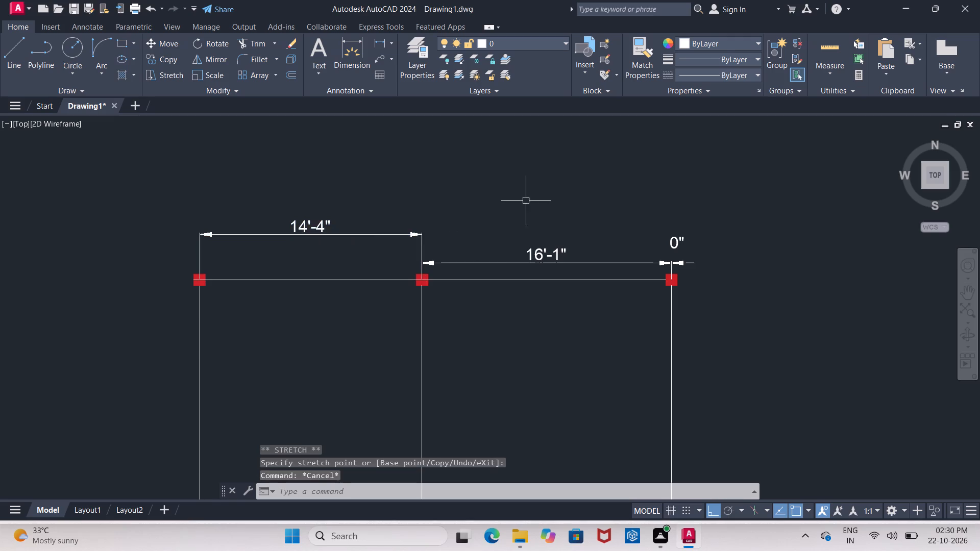
# Dimension the vertical spacing between the centres of the top-left column and the column below it, just outside the left centreline.
pyautogui.scroll(-2, 463, 182)
pyautogui.click(352, 51)
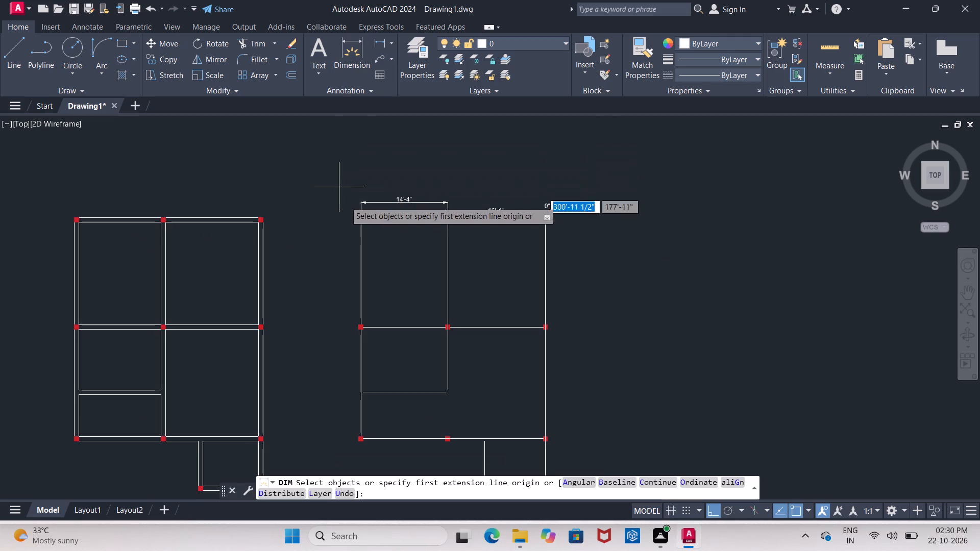
pyautogui.scroll(8, 347, 224)
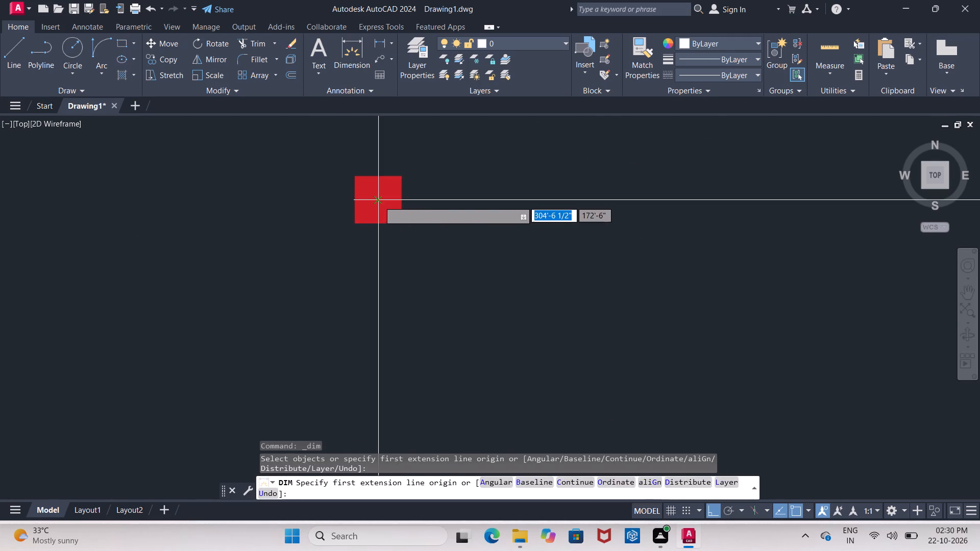
pyautogui.click(378, 201)
pyautogui.scroll(-4, 371, 201)
pyautogui.scroll(4, 369, 424)
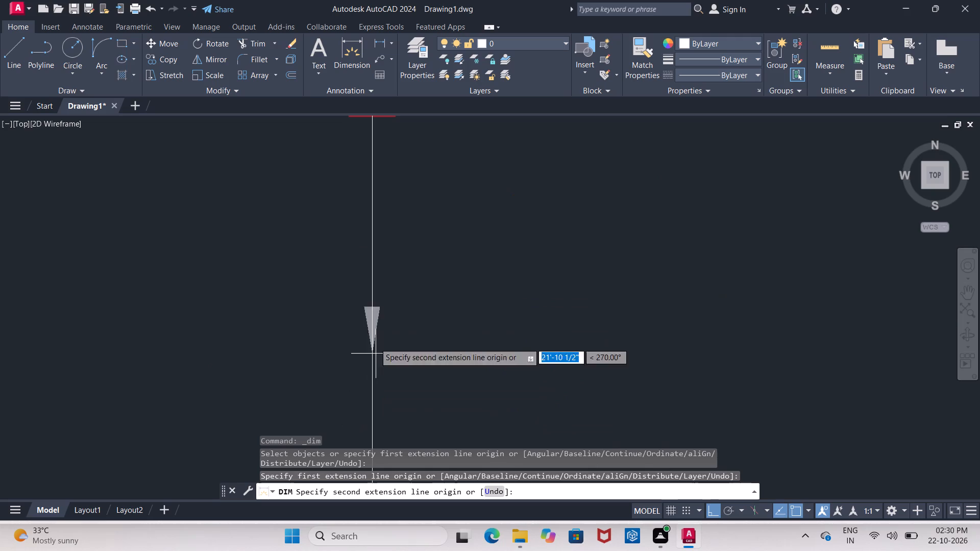
pyautogui.scroll(-3, 369, 286)
pyautogui.scroll(4, 369, 270)
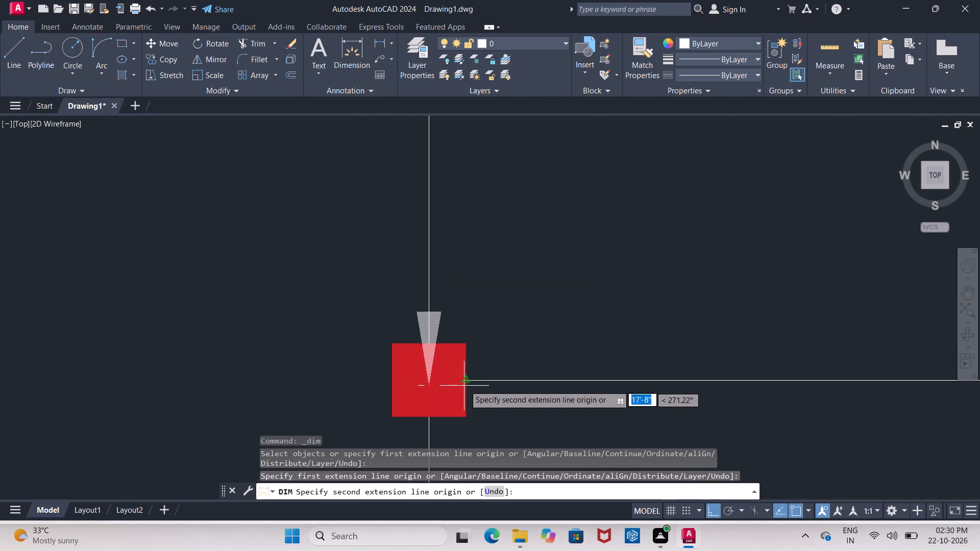
pyautogui.click(430, 381)
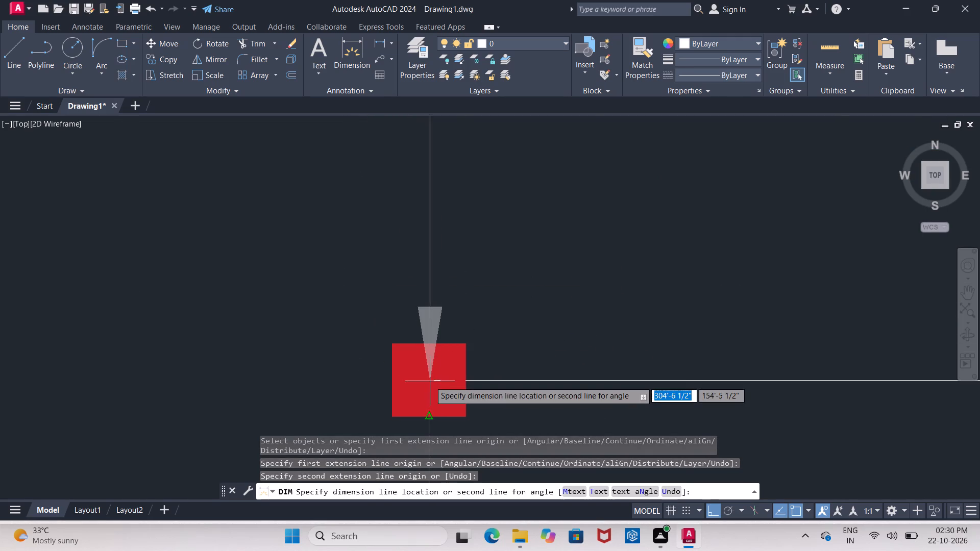
pyautogui.scroll(-1, 428, 382)
pyautogui.scroll(-3, 311, 366)
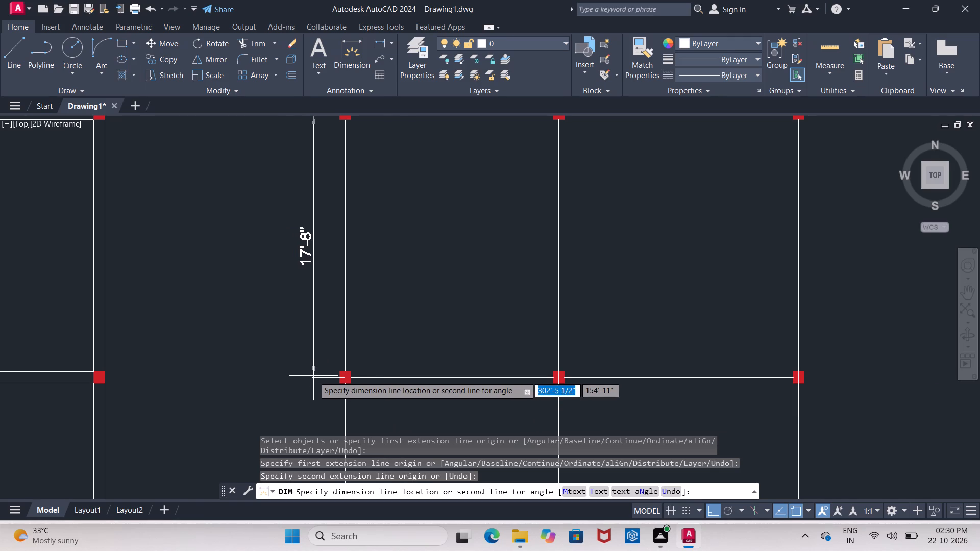
pyautogui.click(300, 376)
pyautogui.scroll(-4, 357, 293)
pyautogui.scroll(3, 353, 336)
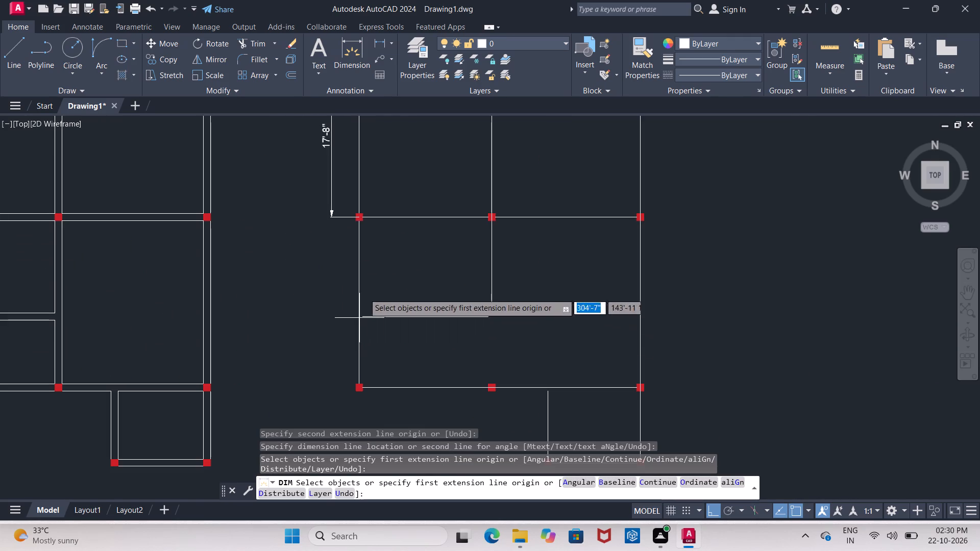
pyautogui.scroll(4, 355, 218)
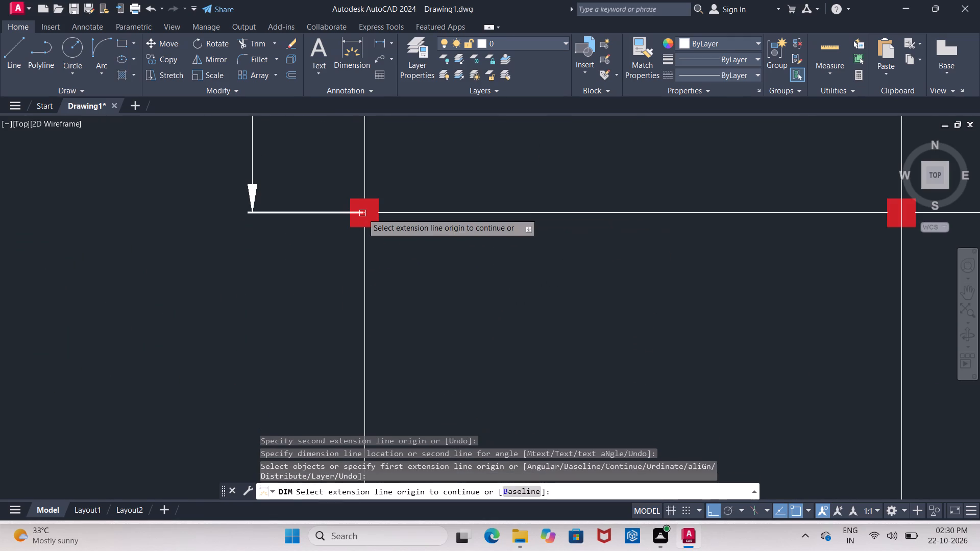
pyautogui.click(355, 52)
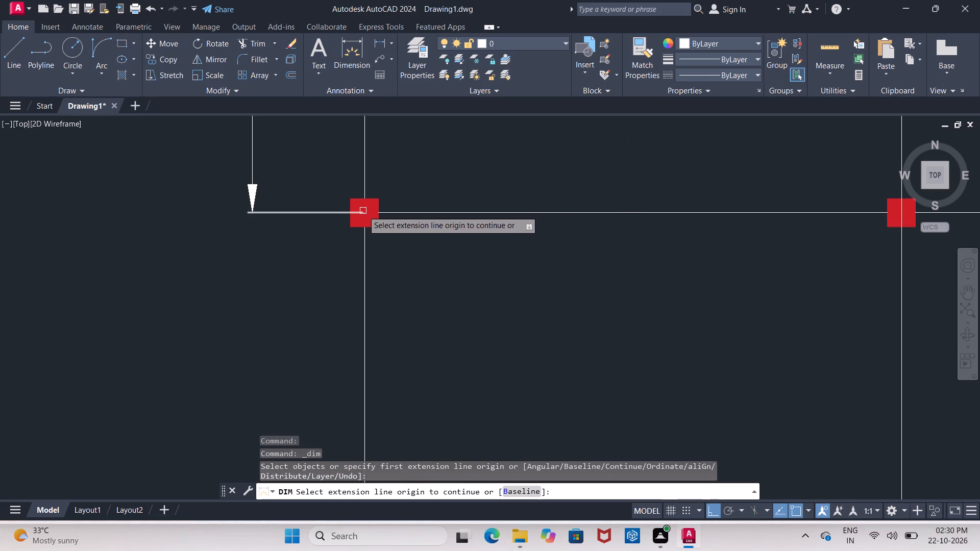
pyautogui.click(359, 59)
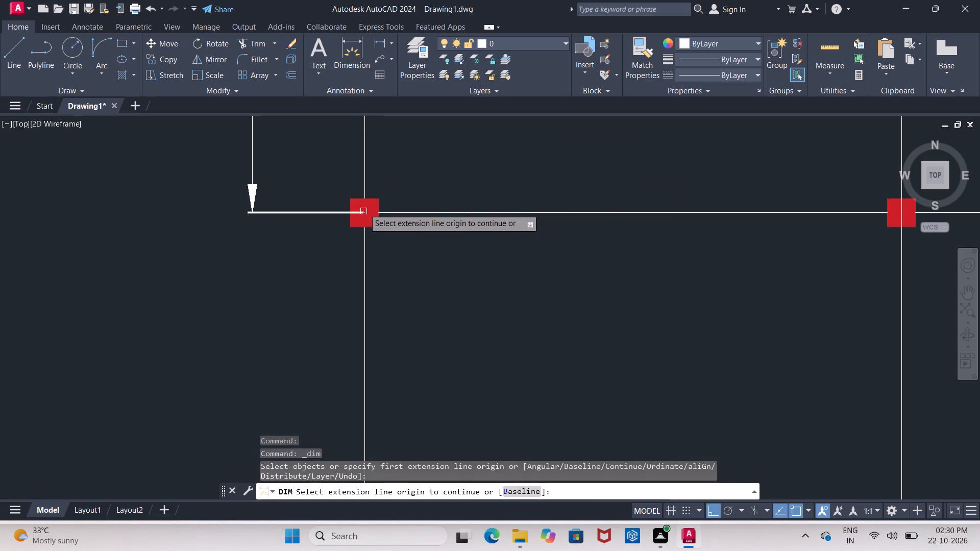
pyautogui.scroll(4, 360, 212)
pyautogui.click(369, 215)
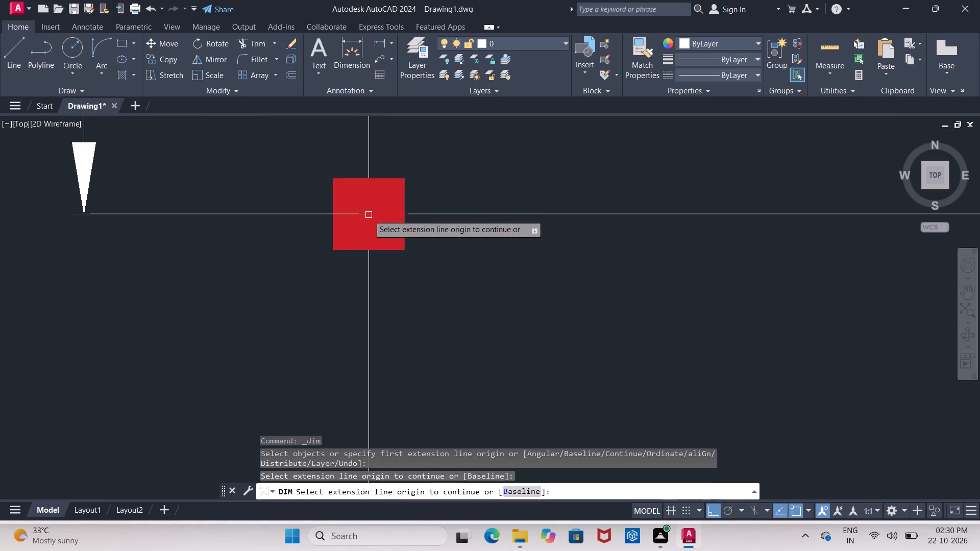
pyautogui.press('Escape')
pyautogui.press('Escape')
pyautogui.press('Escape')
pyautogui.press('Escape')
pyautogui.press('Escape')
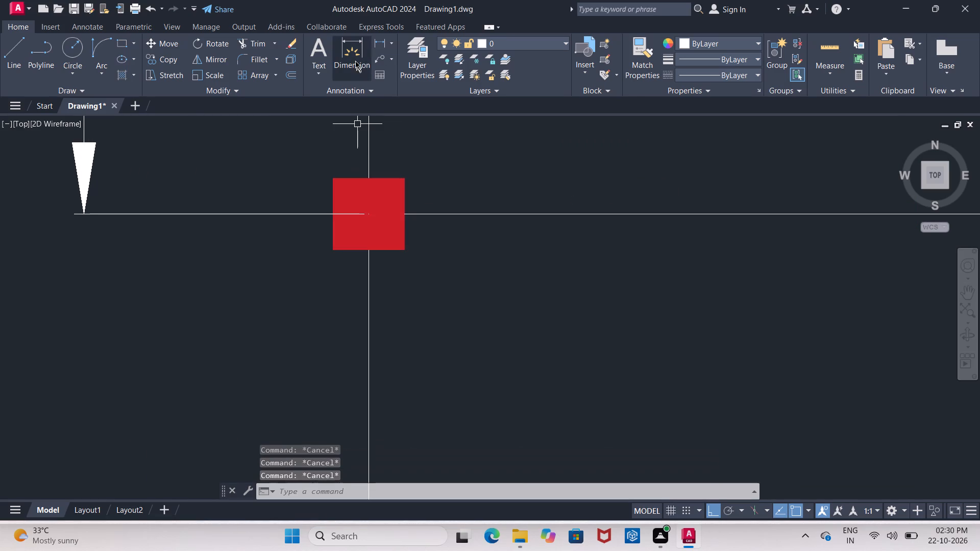
# Dimension the vertical spacing between the bottom-left and middle-left column centres, in line with the dimension above it.
pyautogui.click(354, 58)
pyautogui.scroll(-2, 367, 213)
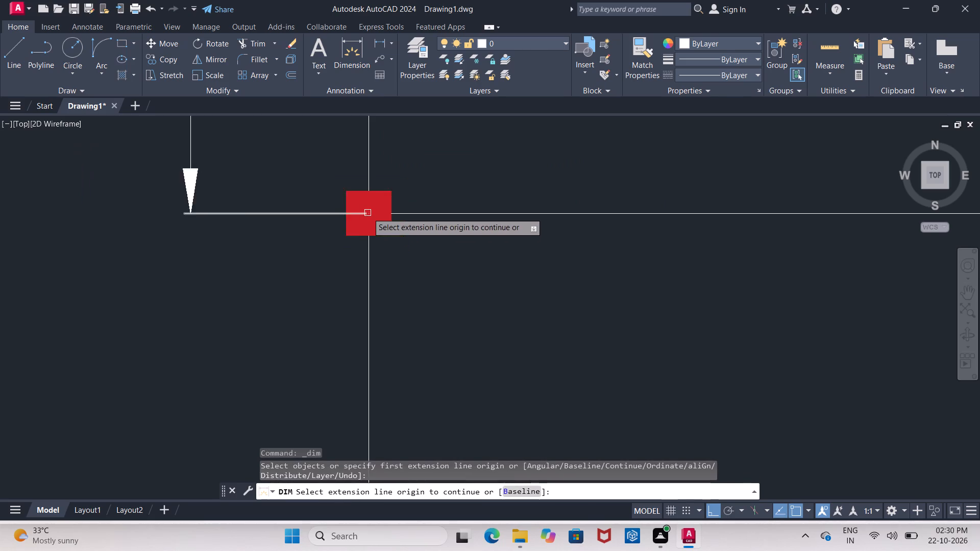
pyautogui.scroll(-5, 367, 213)
pyautogui.scroll(6, 364, 277)
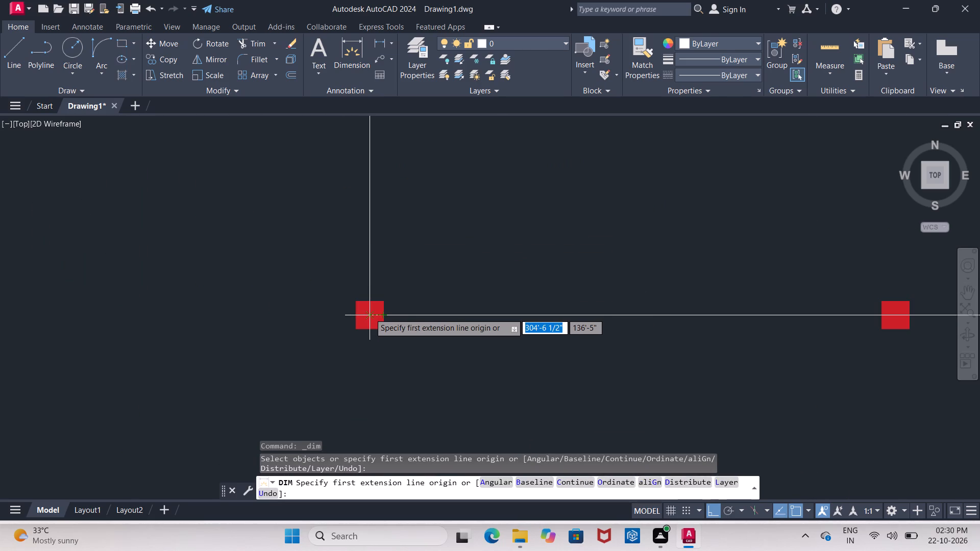
pyautogui.click(370, 313)
pyautogui.scroll(-5, 357, 291)
pyautogui.scroll(4, 350, 242)
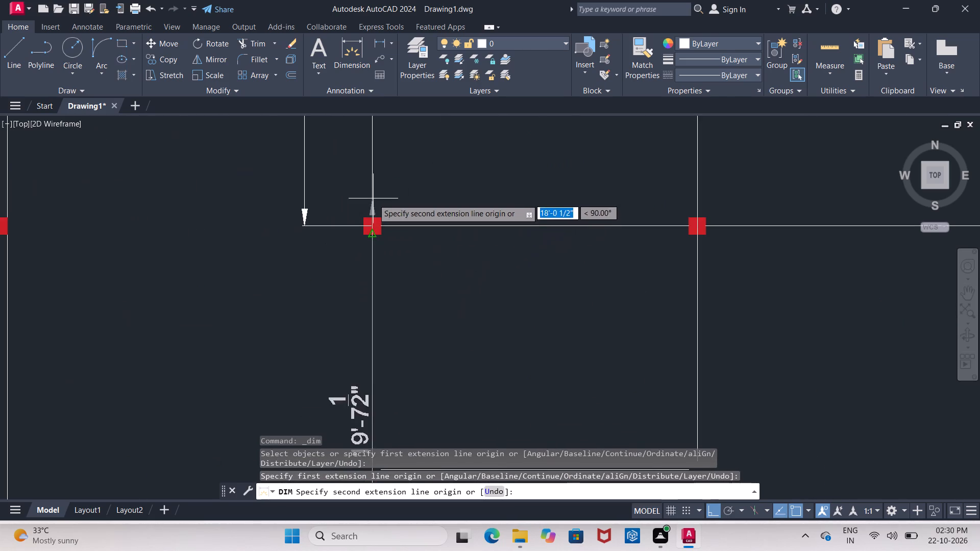
pyautogui.scroll(3, 378, 214)
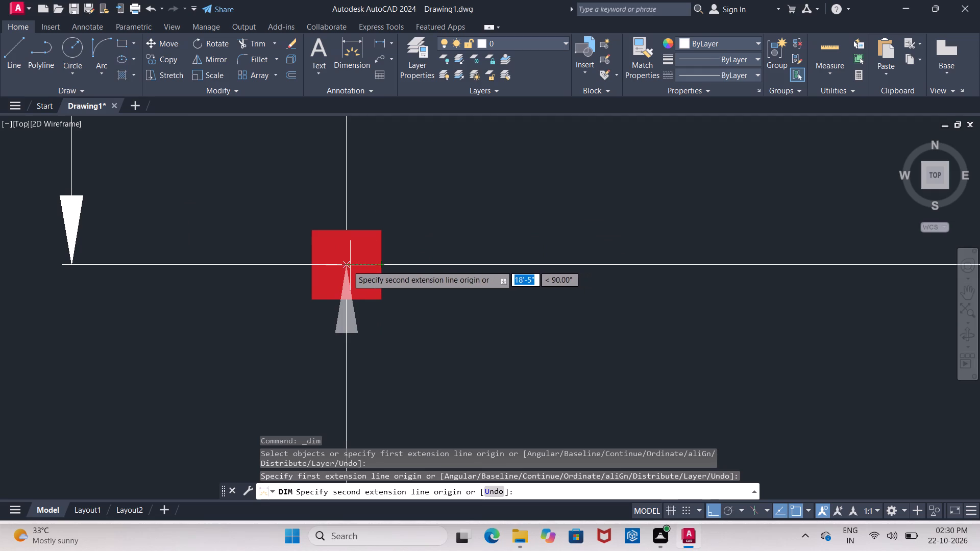
pyautogui.click(345, 265)
pyautogui.scroll(-3, 346, 262)
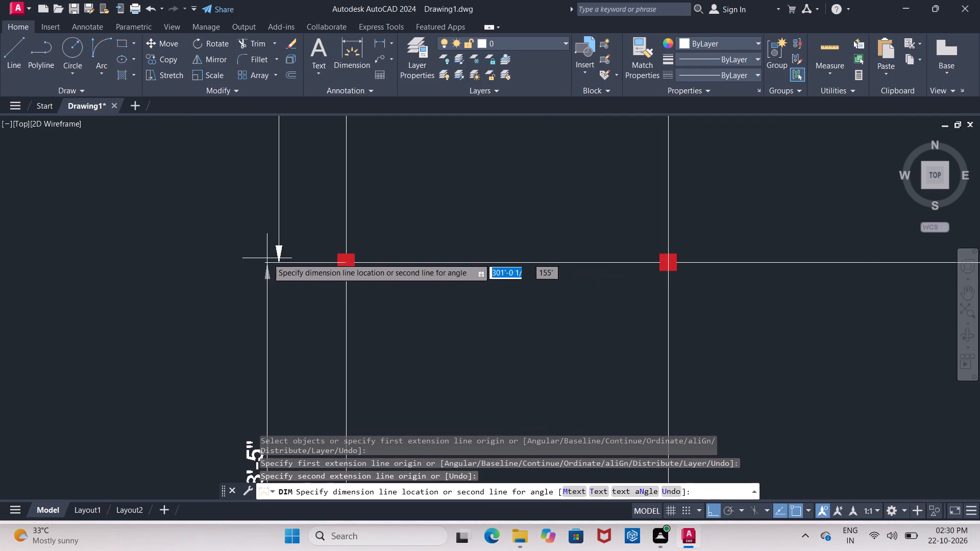
pyautogui.click(279, 260)
pyautogui.scroll(-4, 342, 196)
pyautogui.press('Escape')
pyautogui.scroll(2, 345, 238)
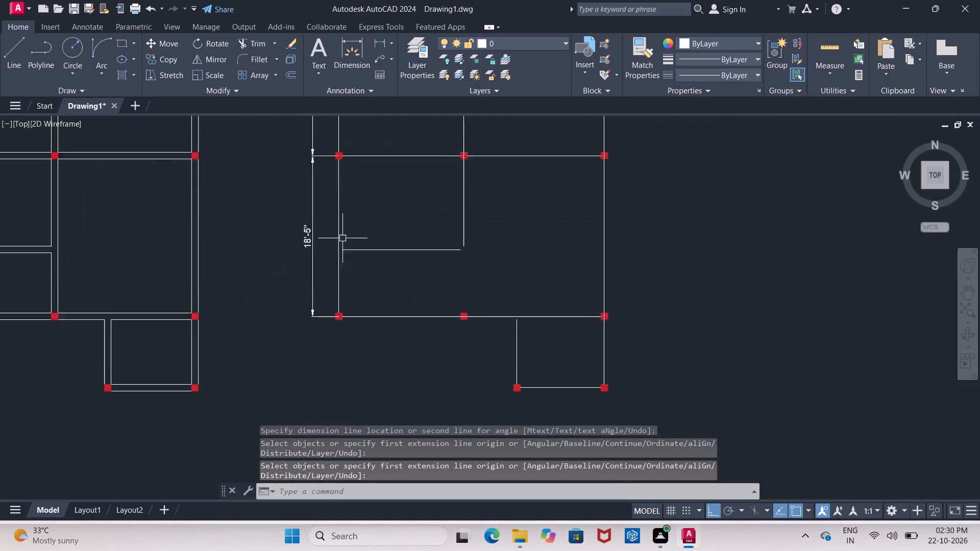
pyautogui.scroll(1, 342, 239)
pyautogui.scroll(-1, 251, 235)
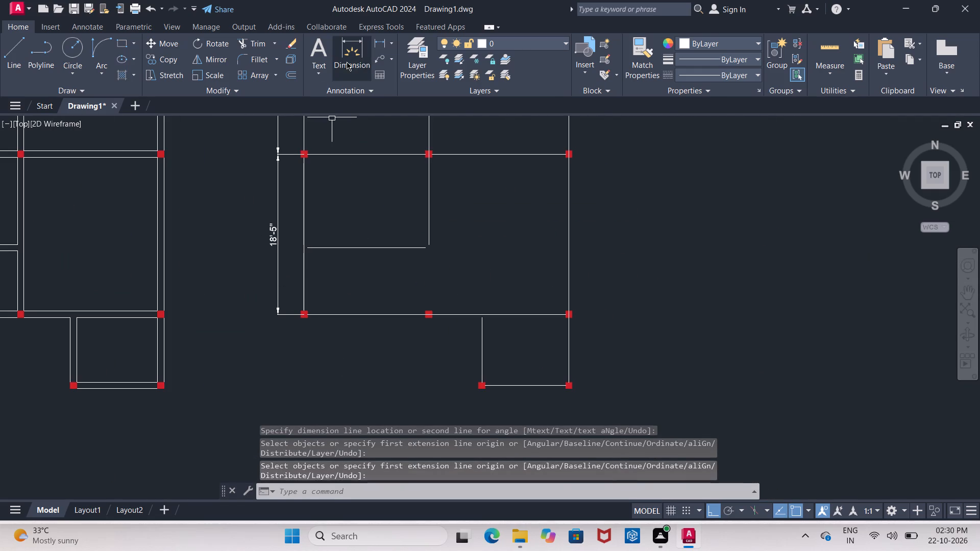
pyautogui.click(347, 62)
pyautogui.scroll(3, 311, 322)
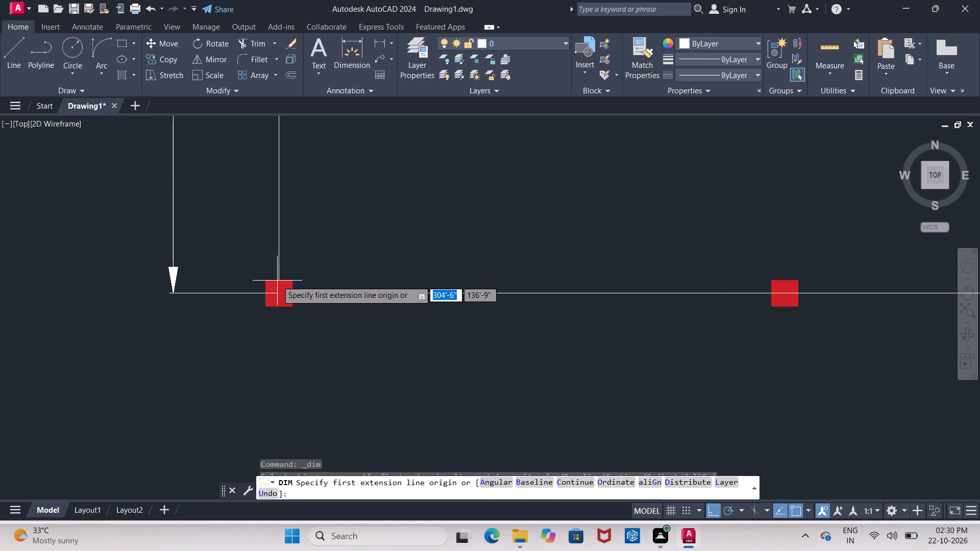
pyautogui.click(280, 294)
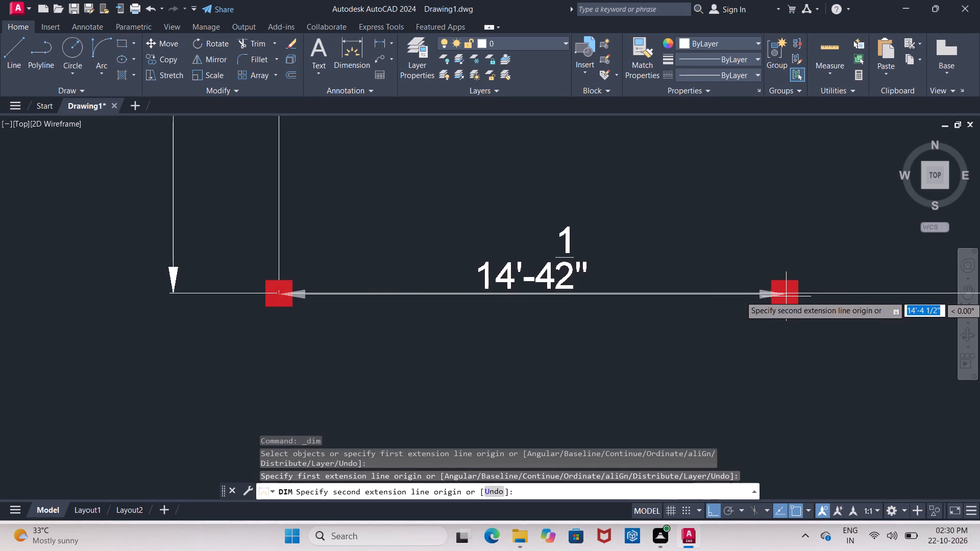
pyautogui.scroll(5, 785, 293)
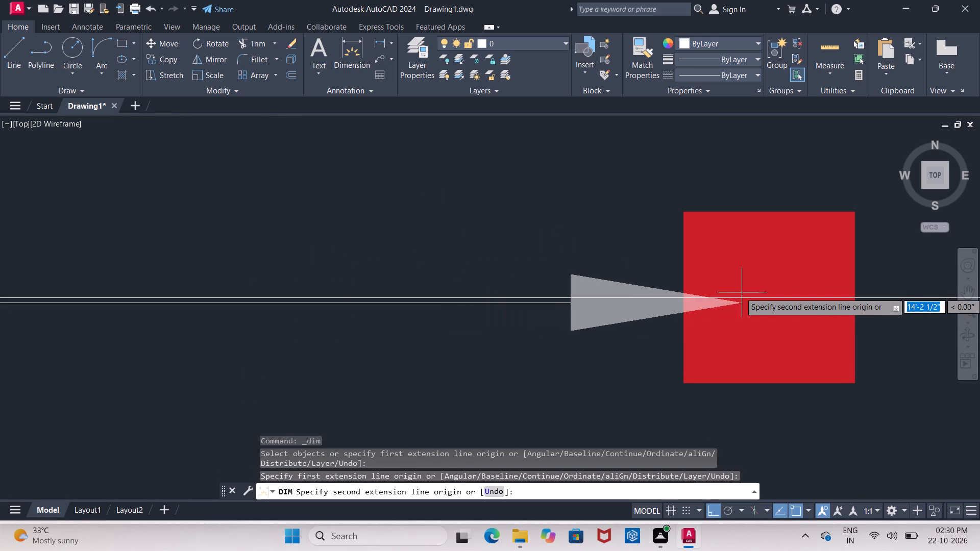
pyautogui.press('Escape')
# Draw a 9" vertical helper line across the middle column on the main bottom centreline, joining its top and bottom edge midpoints.
pyautogui.scroll(-5, 530, 268)
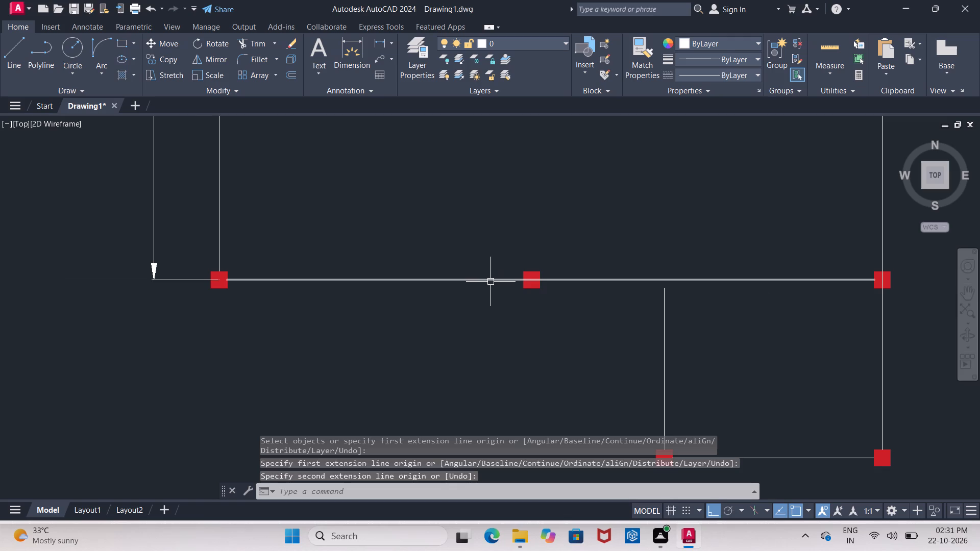
pyautogui.scroll(3, 520, 274)
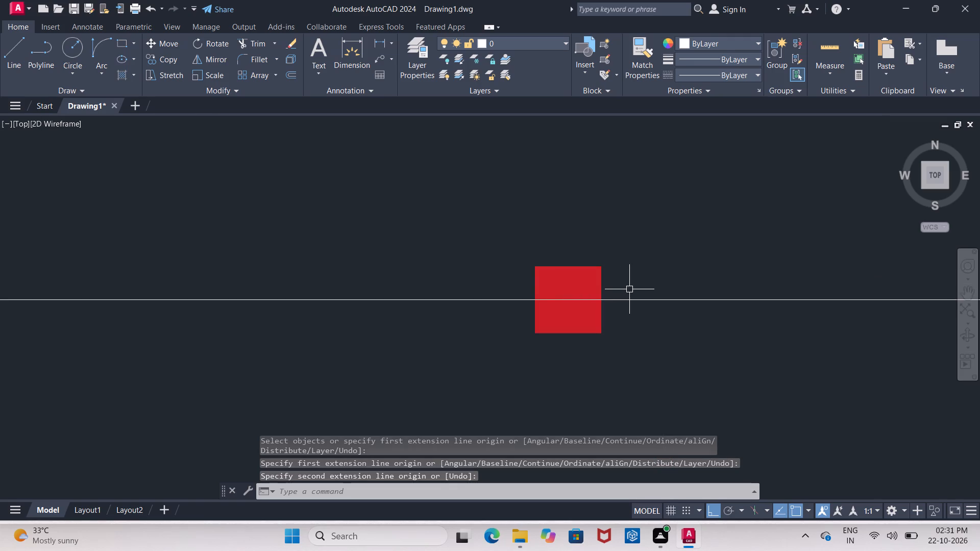
pyautogui.press('l')
pyautogui.press('Return')
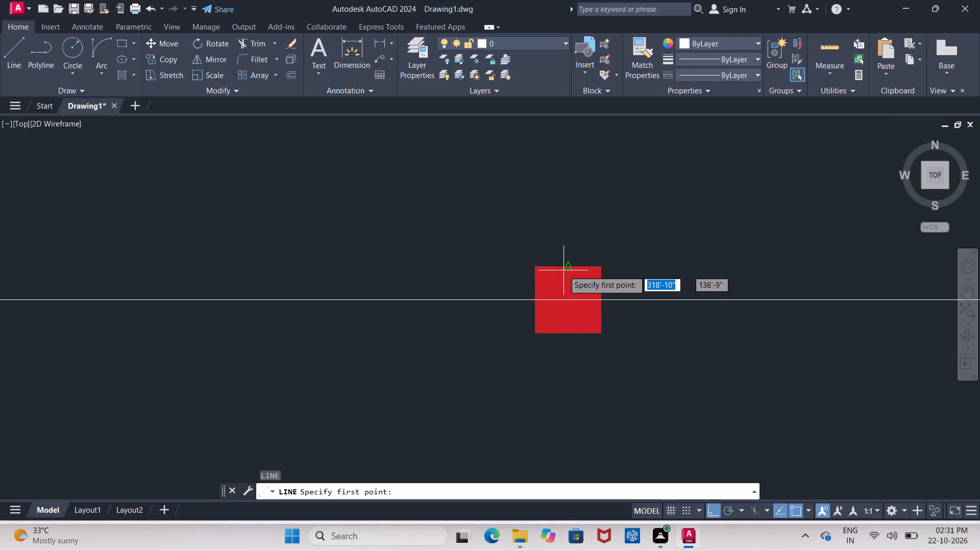
pyautogui.click(566, 268)
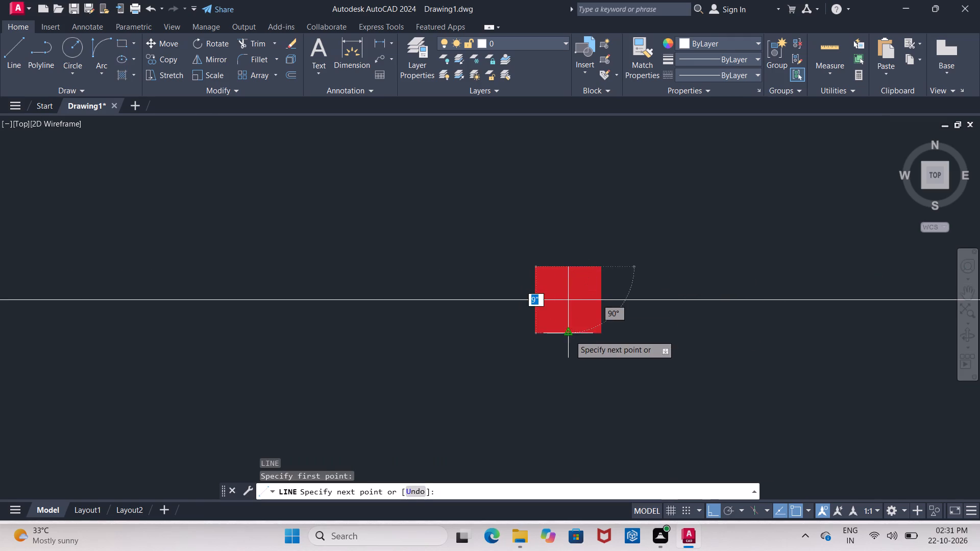
pyautogui.click(570, 335)
pyautogui.press('Escape')
# Dimension the horizontal spacing between the left and middle column centres on the main bottom centreline, placing it just below.
pyautogui.scroll(-2, 340, 243)
pyautogui.scroll(-1, 220, 255)
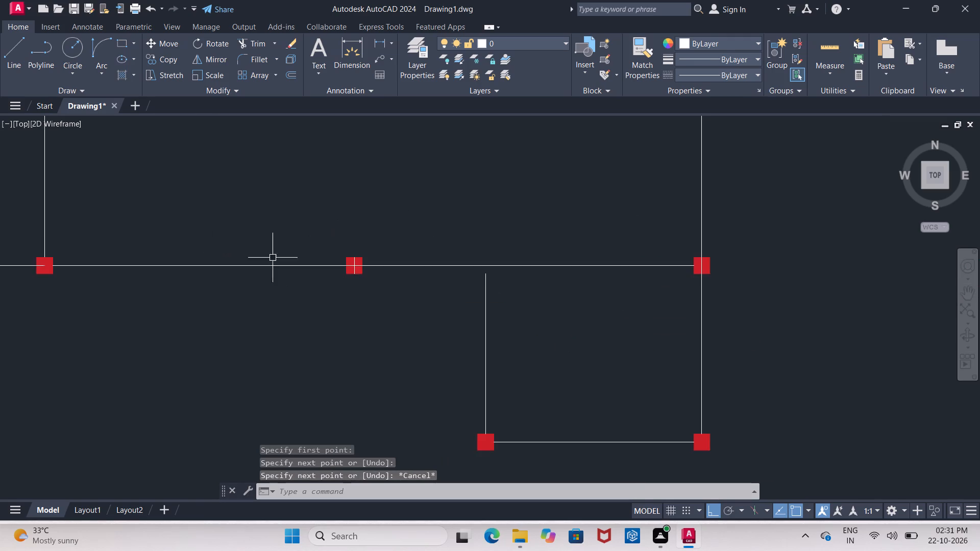
pyautogui.scroll(-1, 335, 267)
pyautogui.click(351, 54)
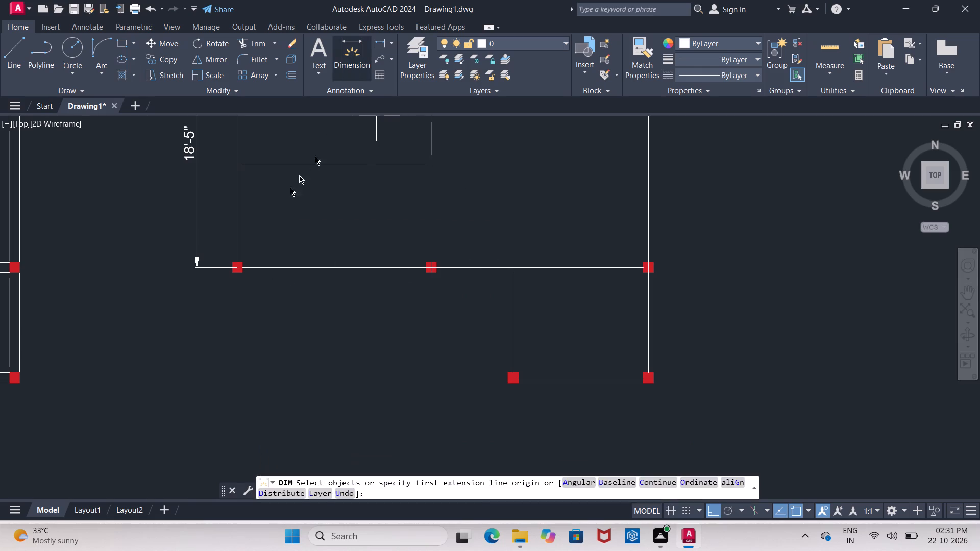
pyautogui.scroll(5, 234, 269)
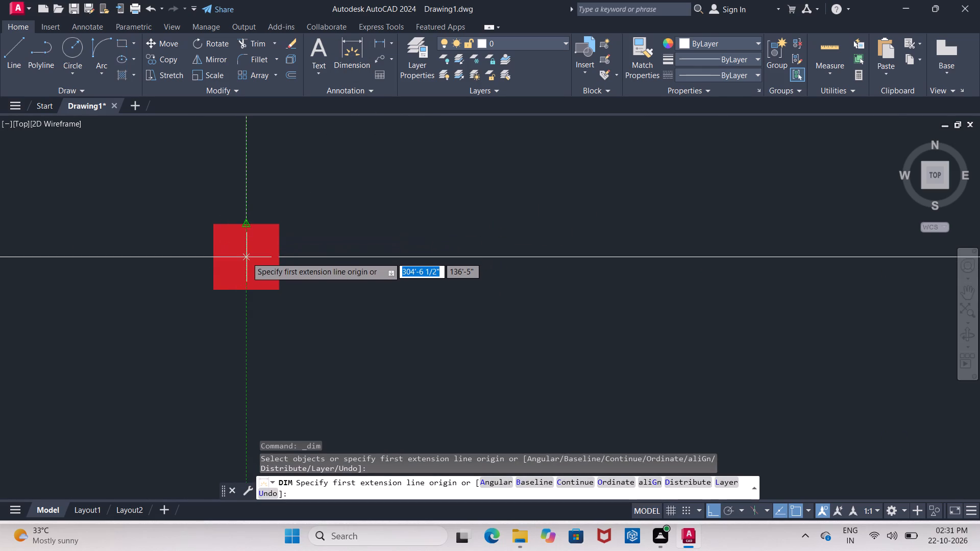
pyautogui.click(247, 257)
pyautogui.scroll(-3, 237, 305)
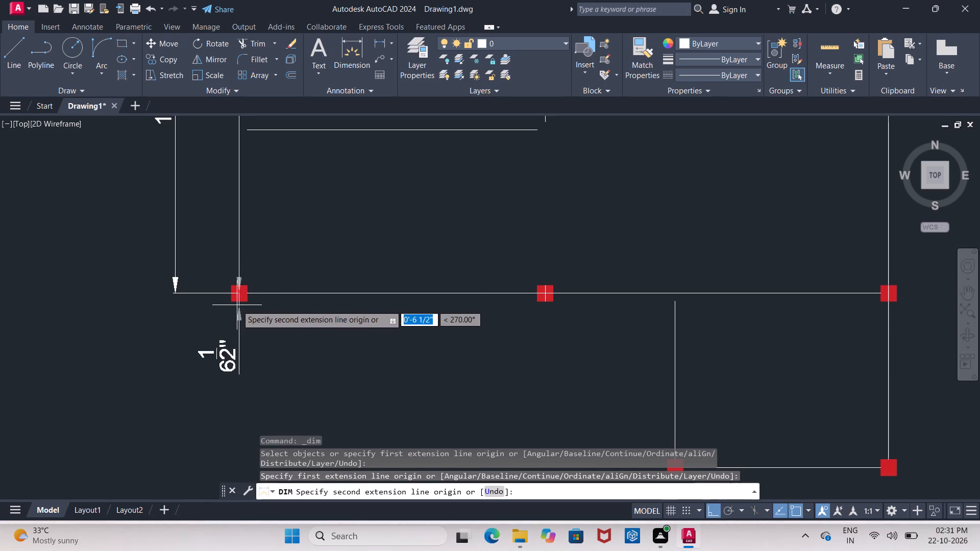
pyautogui.scroll(4, 509, 292)
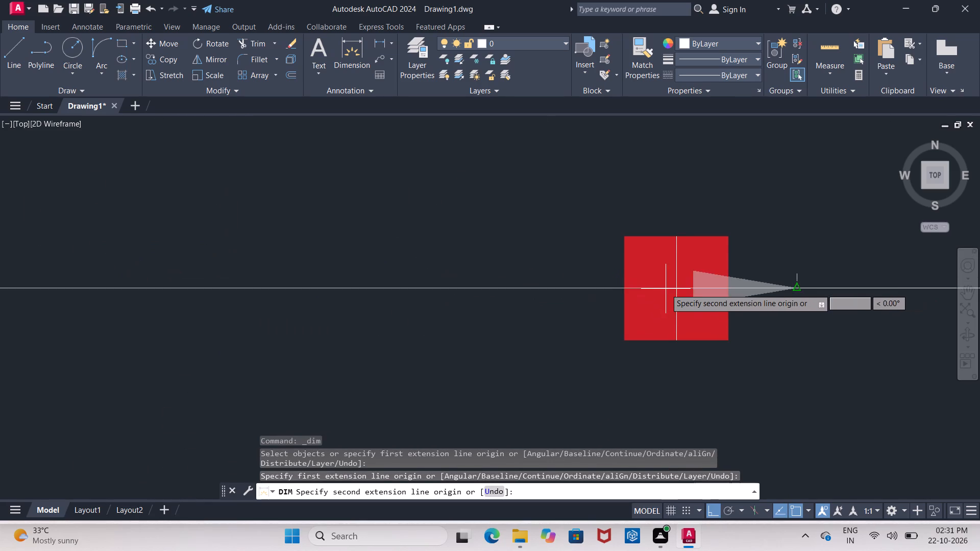
pyautogui.click(679, 288)
pyautogui.scroll(-3, 578, 215)
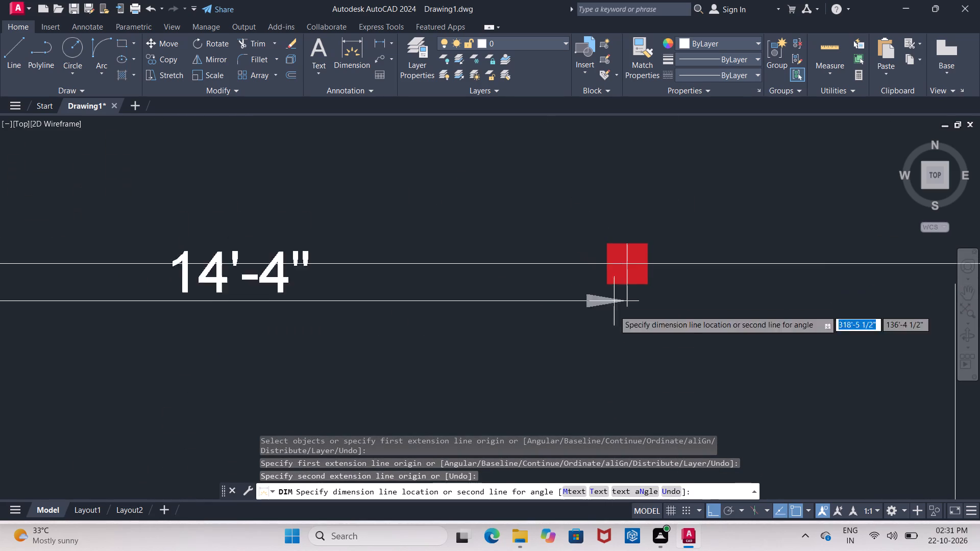
pyautogui.scroll(-3, 619, 323)
pyautogui.scroll(2, 624, 337)
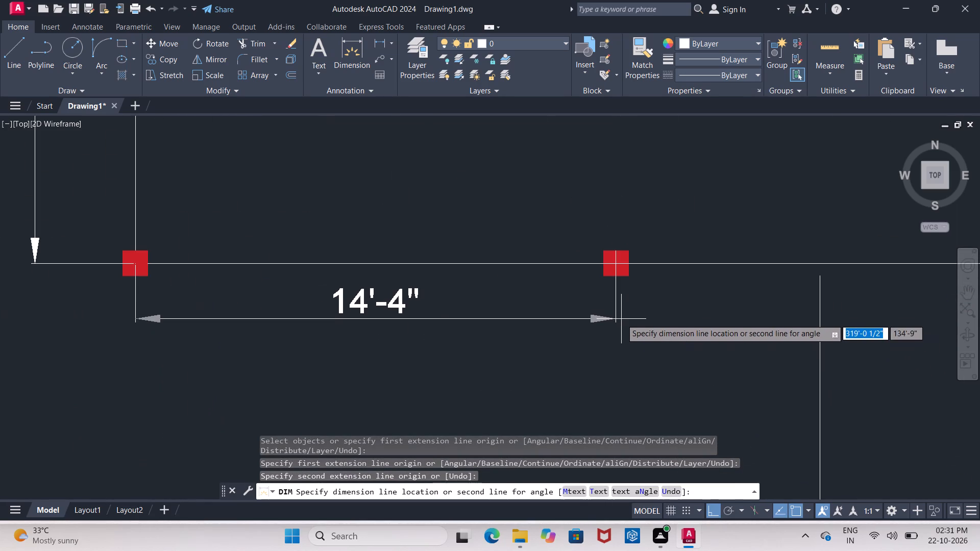
pyautogui.click(621, 326)
pyautogui.press('Escape')
# Delete the vertical helper line across the middle column on the main bottom centreline.
pyautogui.scroll(-3, 311, 234)
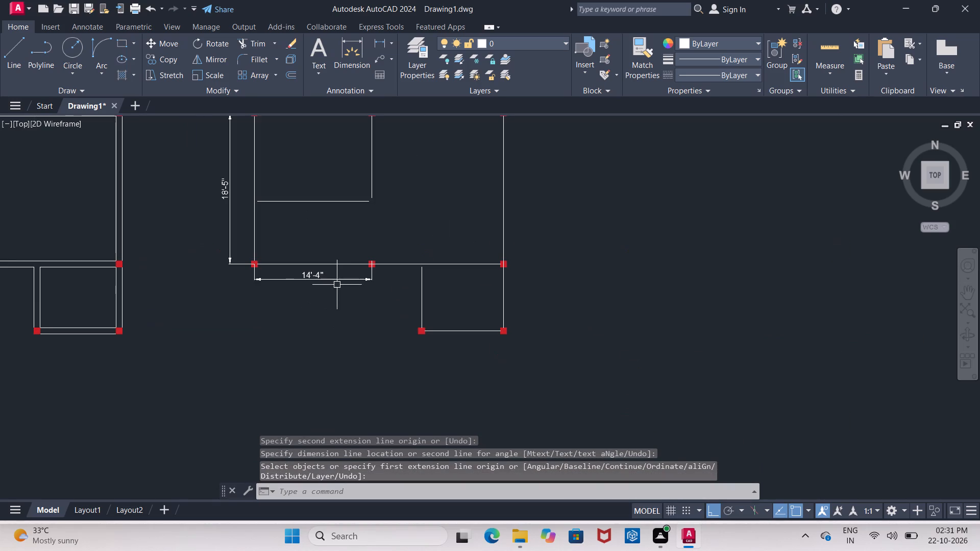
pyautogui.scroll(4, 371, 264)
pyautogui.click(357, 246)
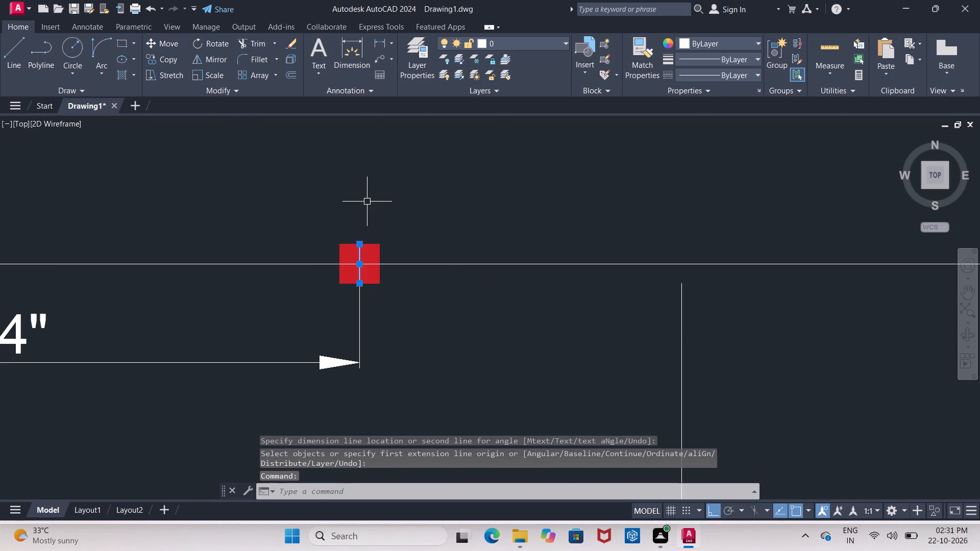
pyautogui.press('Delete')
# Dimension the horizontal spacing between the middle and right column centres on the main bottom centreline, placing it just above the line.
pyautogui.scroll(-4, 228, 227)
pyautogui.scroll(1, 263, 298)
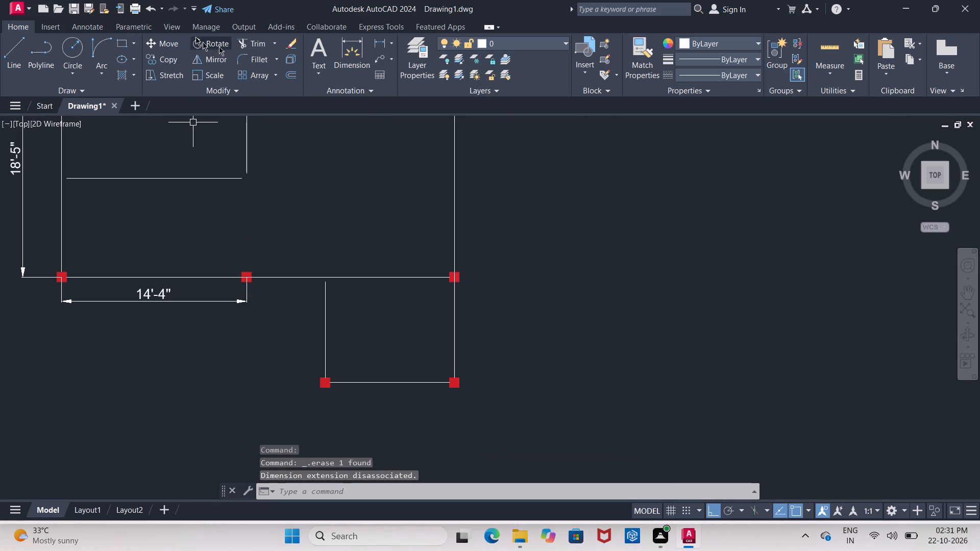
pyautogui.click(349, 62)
pyautogui.scroll(4, 244, 285)
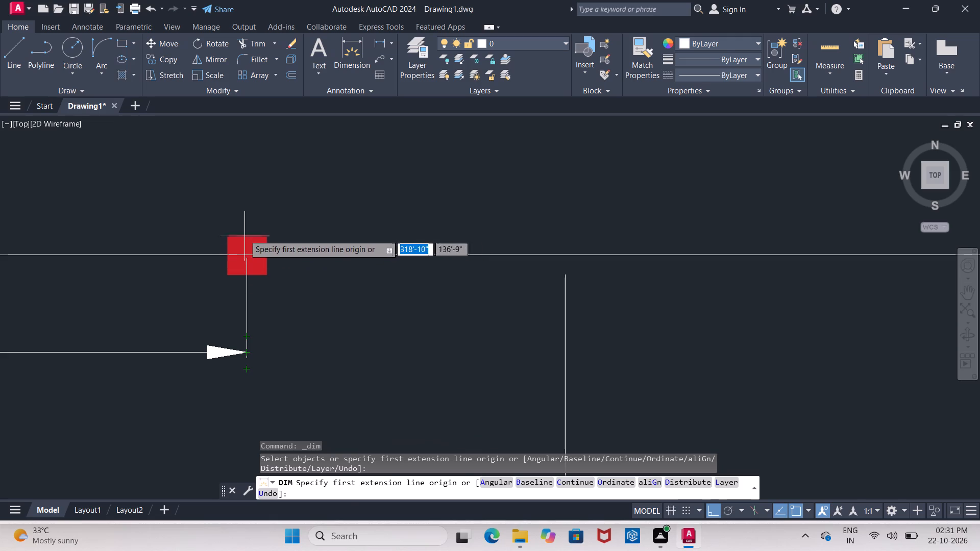
pyautogui.scroll(4, 245, 258)
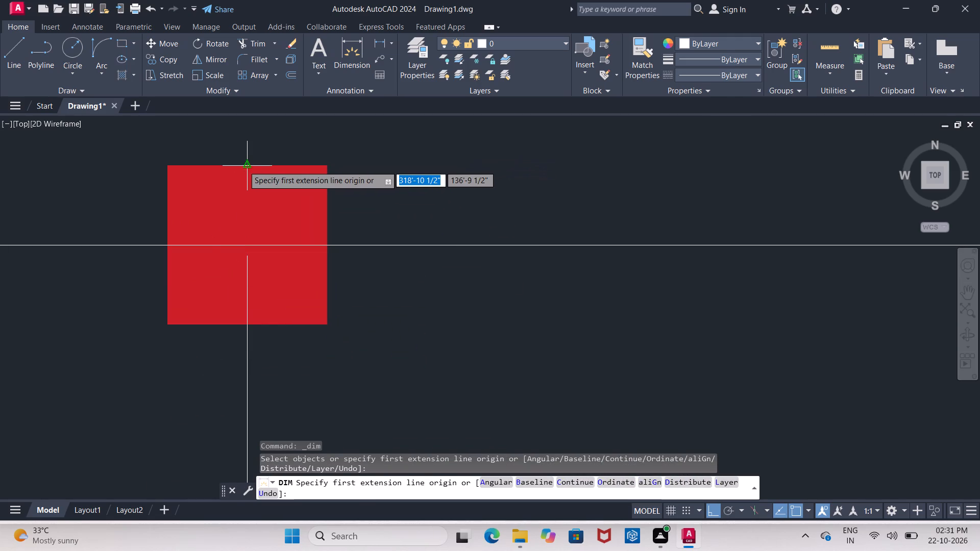
pyautogui.click(246, 244)
pyautogui.scroll(-5, 224, 231)
pyautogui.scroll(1, 558, 241)
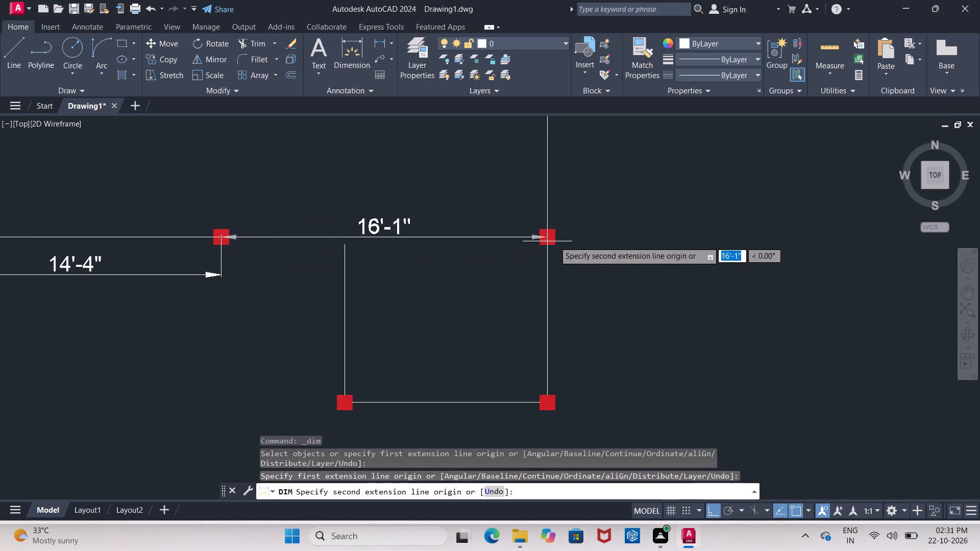
pyautogui.scroll(2, 566, 242)
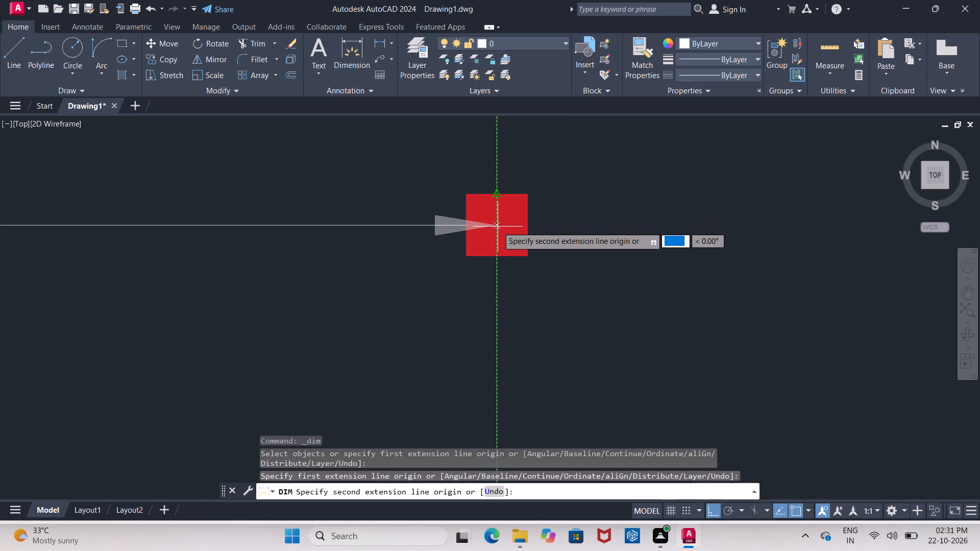
pyautogui.click(498, 226)
pyautogui.scroll(-4, 499, 224)
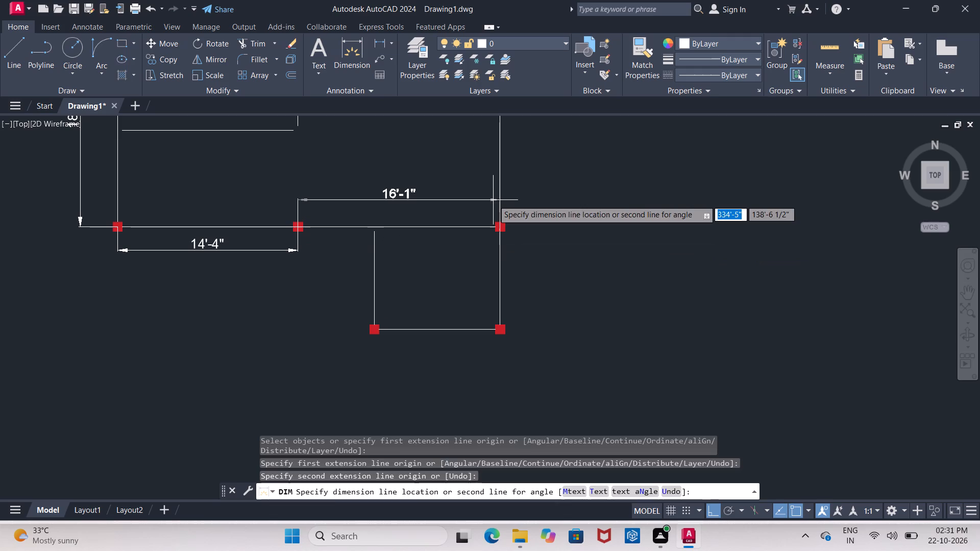
pyautogui.click(493, 200)
# Dimension the vertical spacing between the two right column centres of the small bottom-right projection, placing it just outside the right centreline.
pyautogui.click(360, 55)
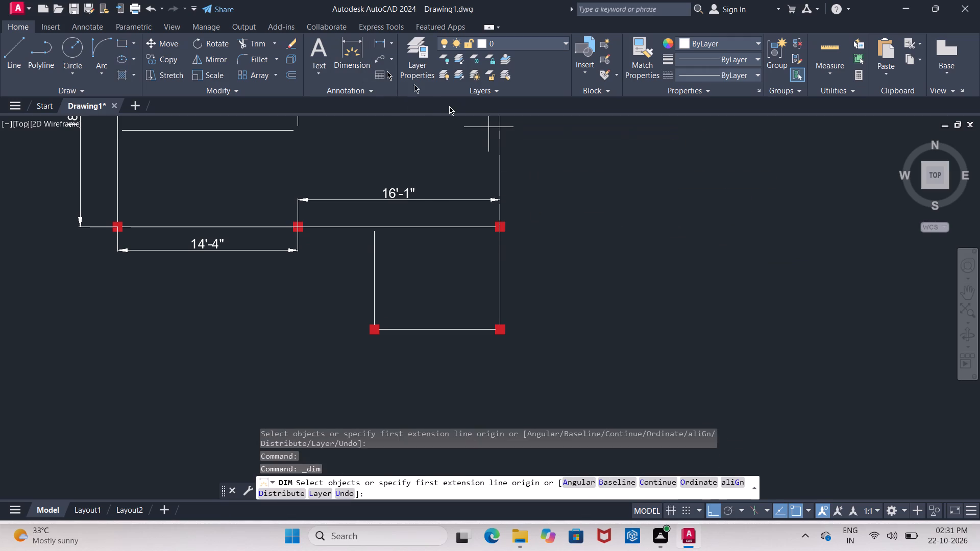
pyautogui.scroll(3, 499, 229)
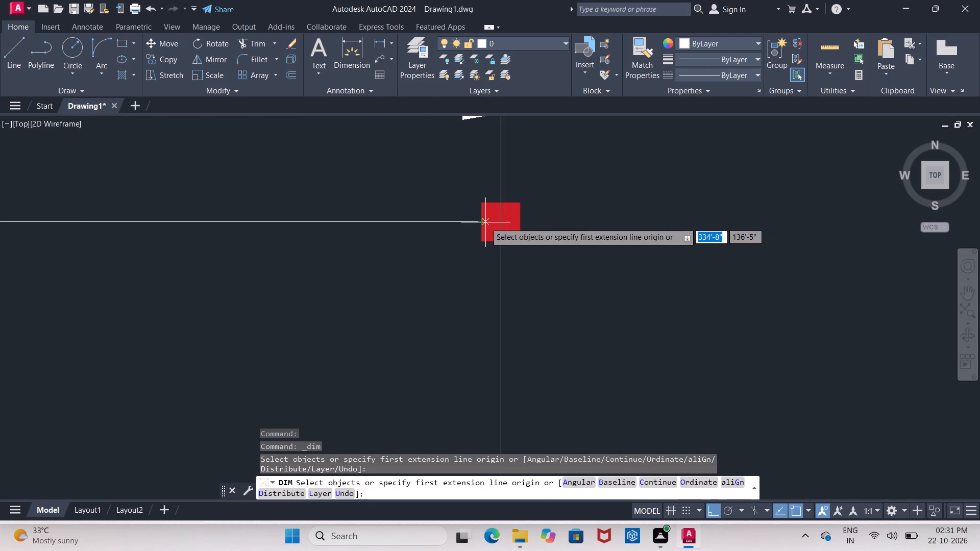
pyautogui.click(501, 222)
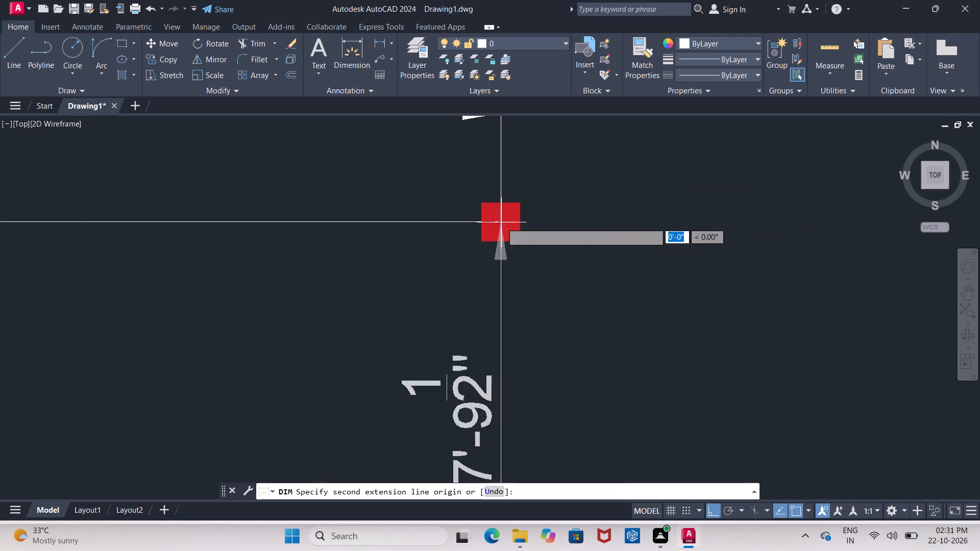
pyautogui.scroll(-5, 501, 217)
pyautogui.scroll(5, 508, 278)
pyautogui.scroll(-3, 439, 202)
pyautogui.scroll(4, 430, 205)
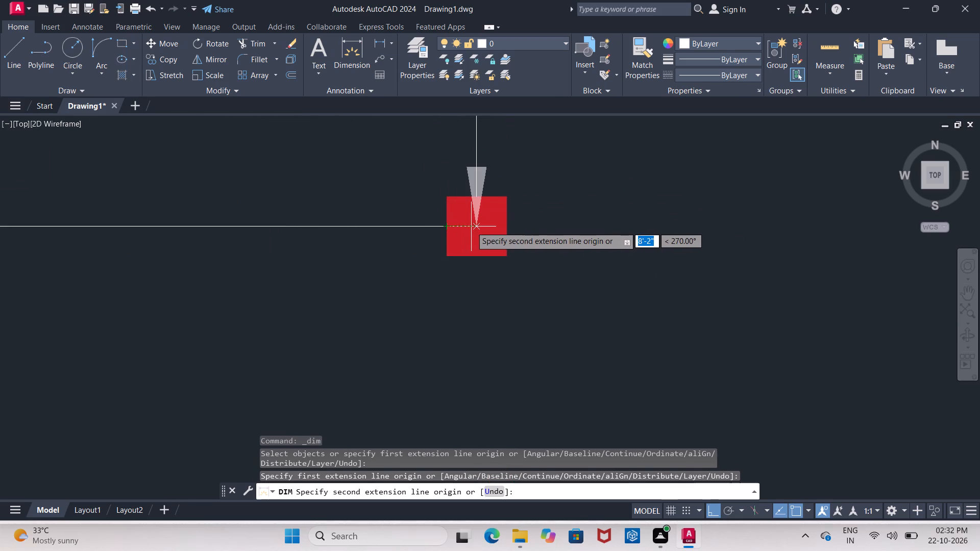
pyautogui.click(478, 227)
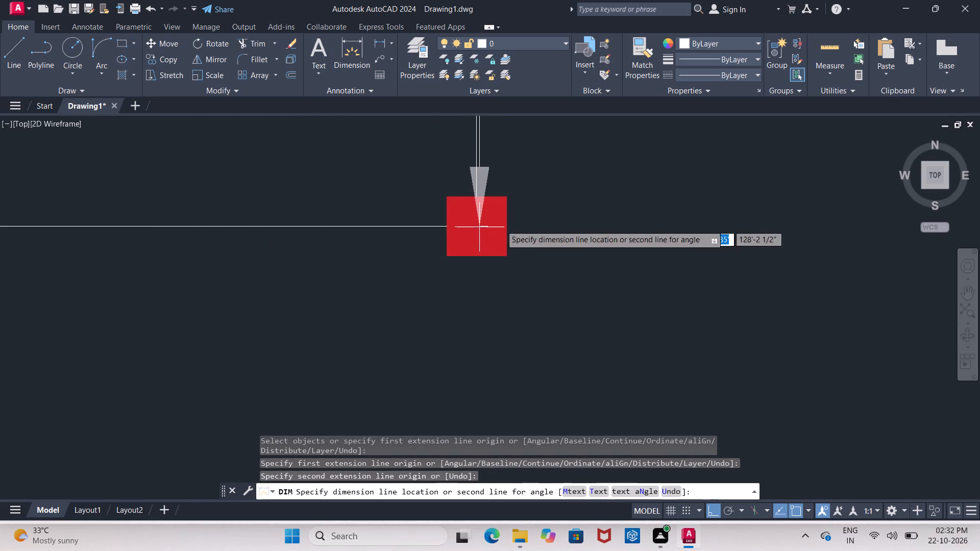
pyautogui.scroll(-5, 596, 226)
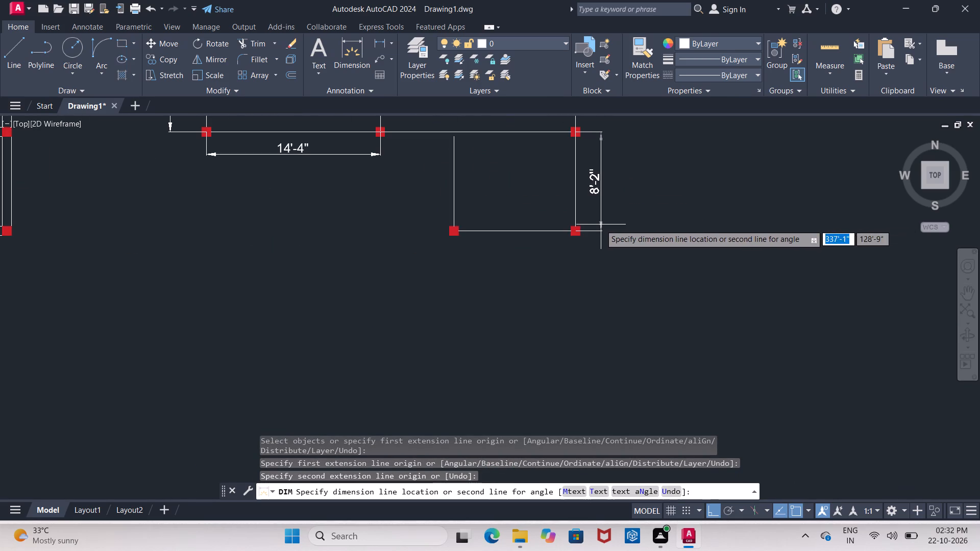
pyautogui.click(600, 224)
# Dimension the horizontal spacing between the two bottom column centres of the small bottom-right projection, placing it just below.
pyautogui.click(350, 61)
pyautogui.scroll(5, 459, 227)
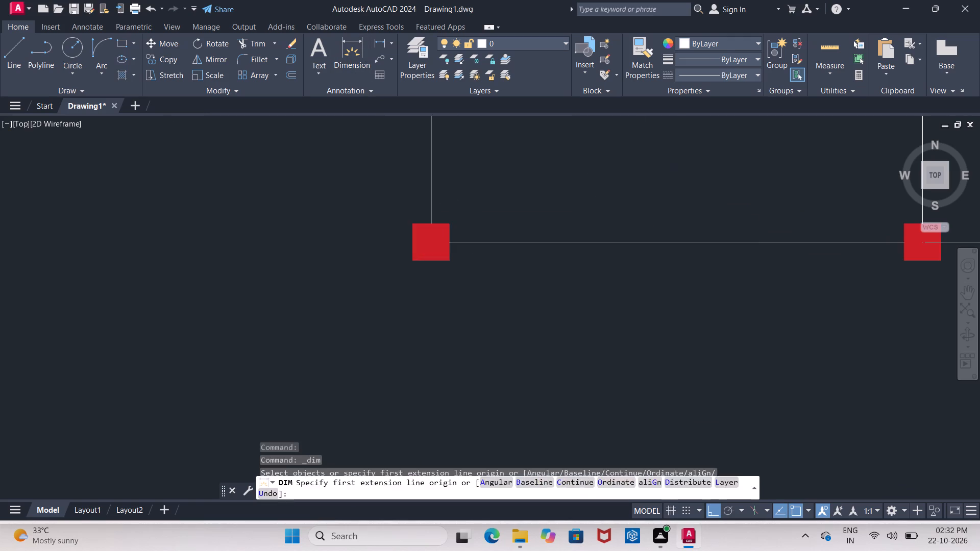
pyautogui.click(432, 242)
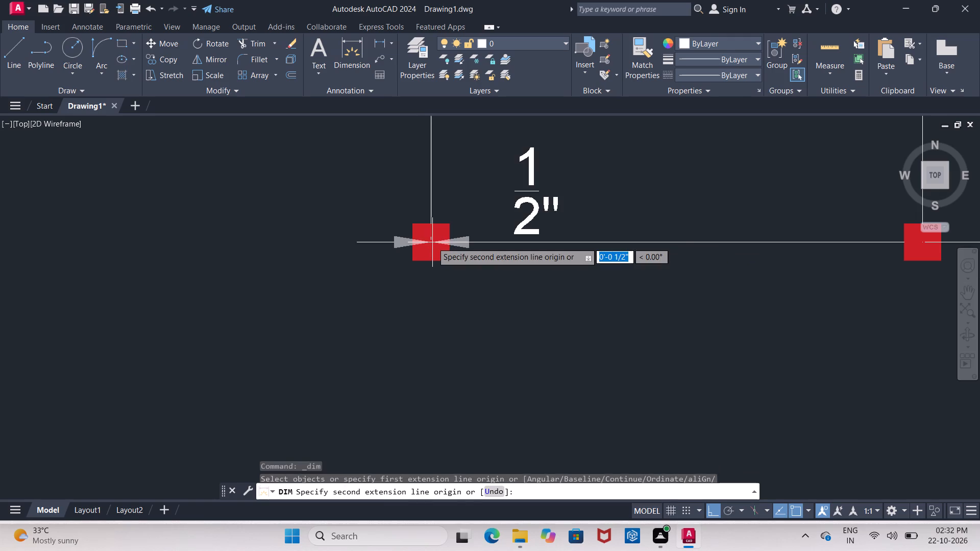
pyautogui.scroll(-3, 432, 244)
pyautogui.scroll(4, 568, 238)
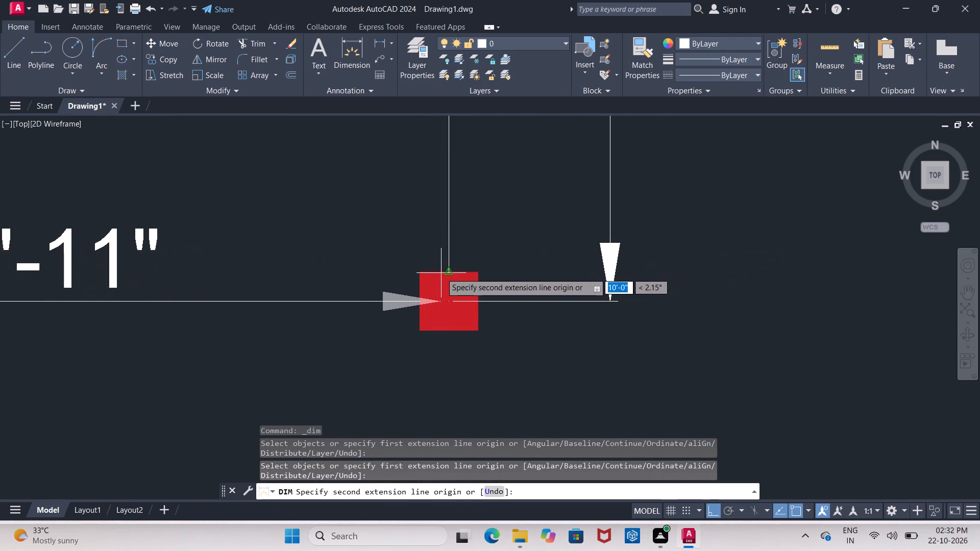
pyautogui.click(449, 300)
pyautogui.scroll(-3, 442, 264)
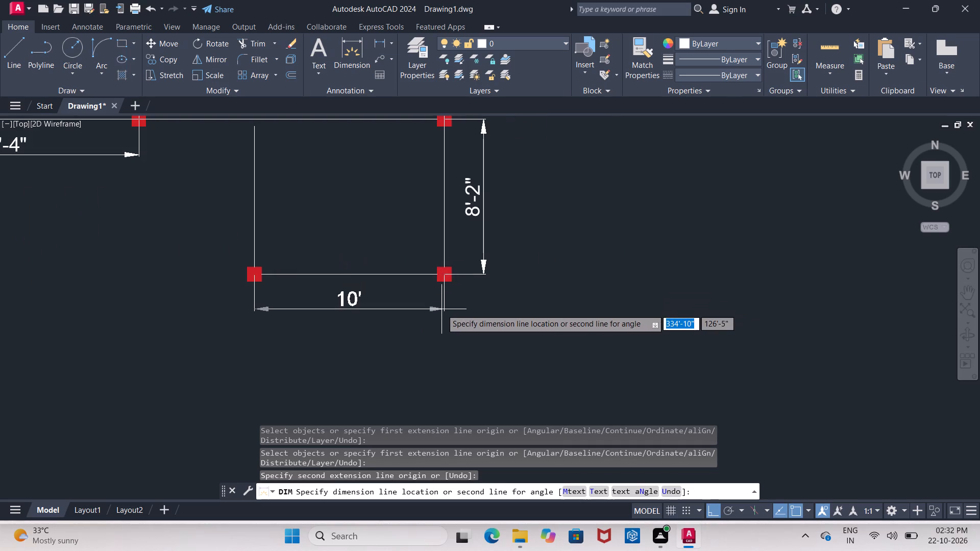
pyautogui.click(442, 318)
pyautogui.press('Escape')
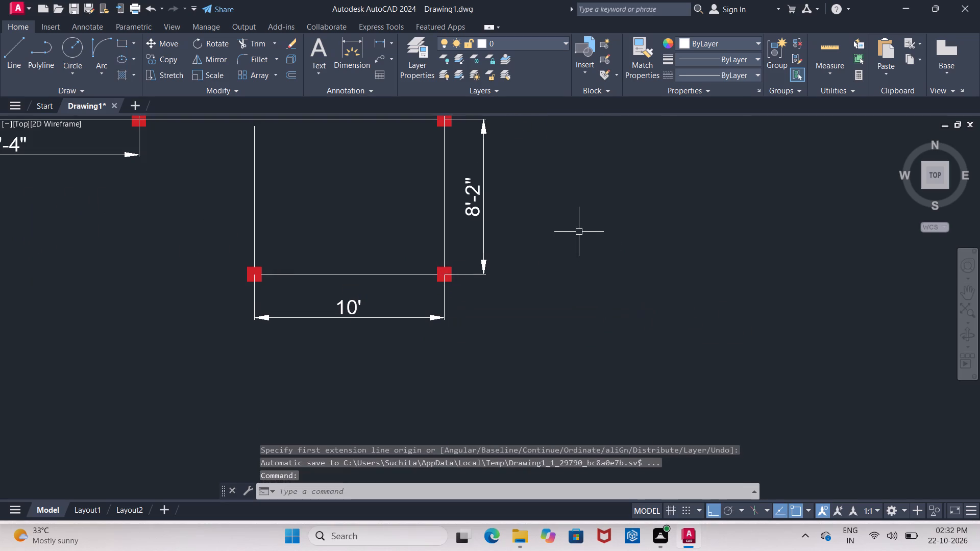
# Dimension the vertical spacing between the top-right and middle-right column centres, placing it just outside the right centreline.
pyautogui.scroll(-3, 563, 243)
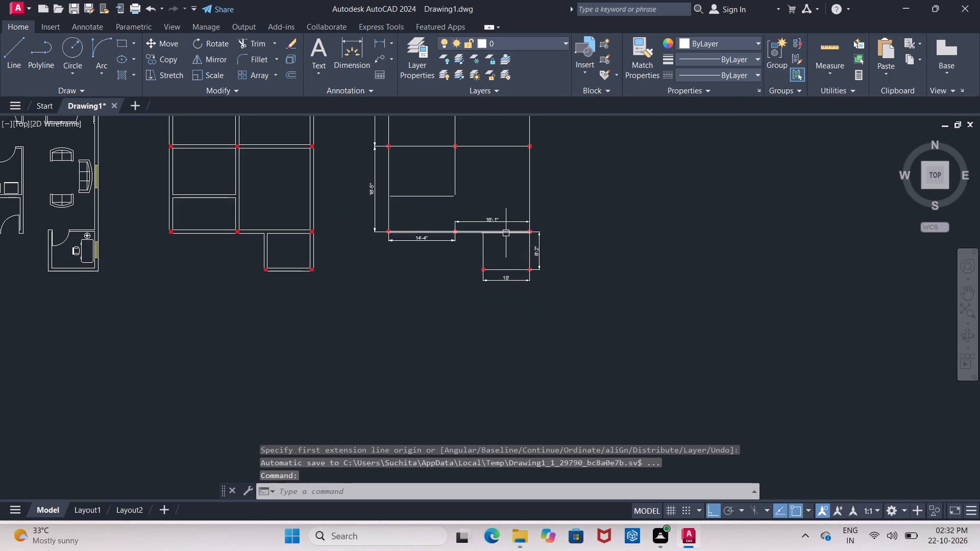
pyautogui.scroll(-2, 318, 282)
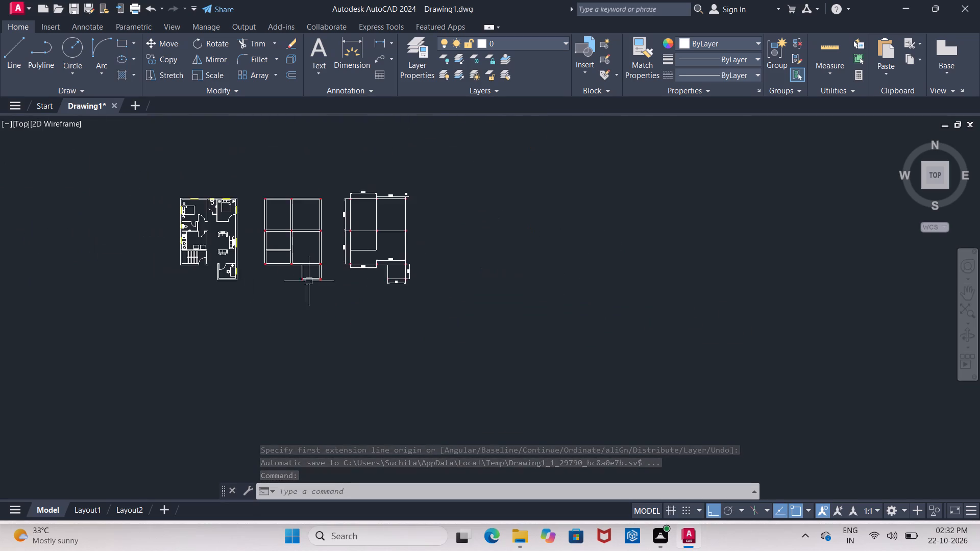
pyautogui.scroll(4, 197, 265)
pyautogui.scroll(-3, 179, 253)
pyautogui.scroll(3, 492, 285)
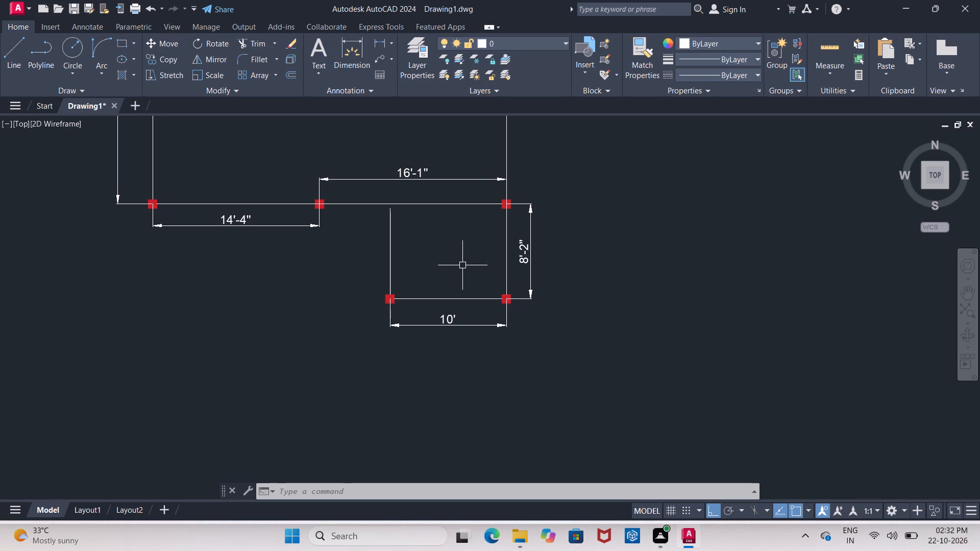
pyautogui.scroll(-3, 458, 286)
pyautogui.scroll(2, 456, 247)
pyautogui.scroll(-2, 419, 256)
pyautogui.click(347, 57)
pyautogui.scroll(4, 444, 191)
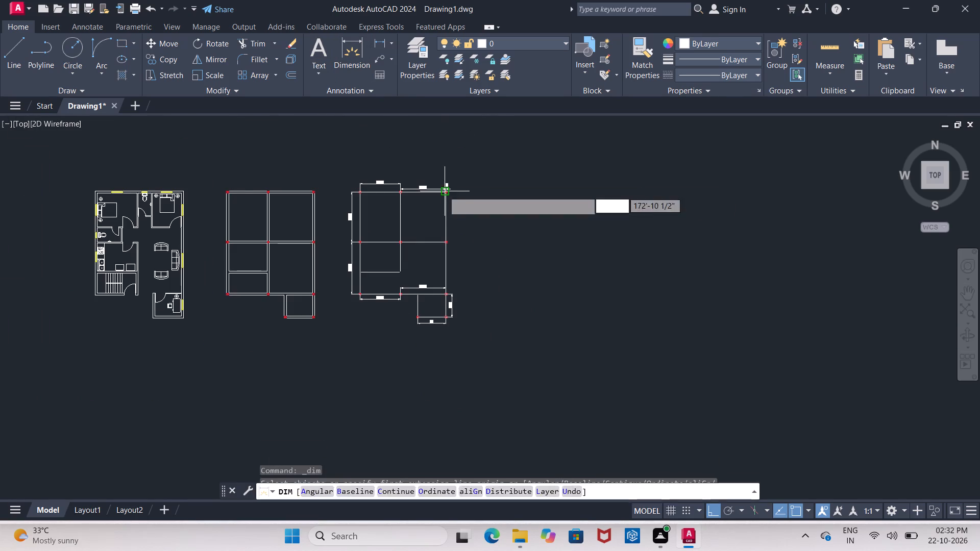
pyautogui.scroll(4, 446, 193)
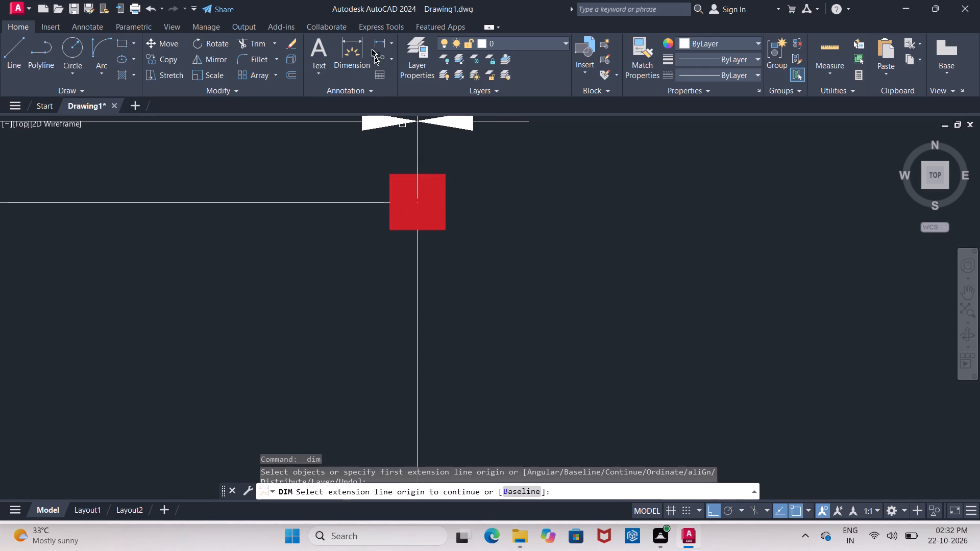
pyautogui.click(352, 56)
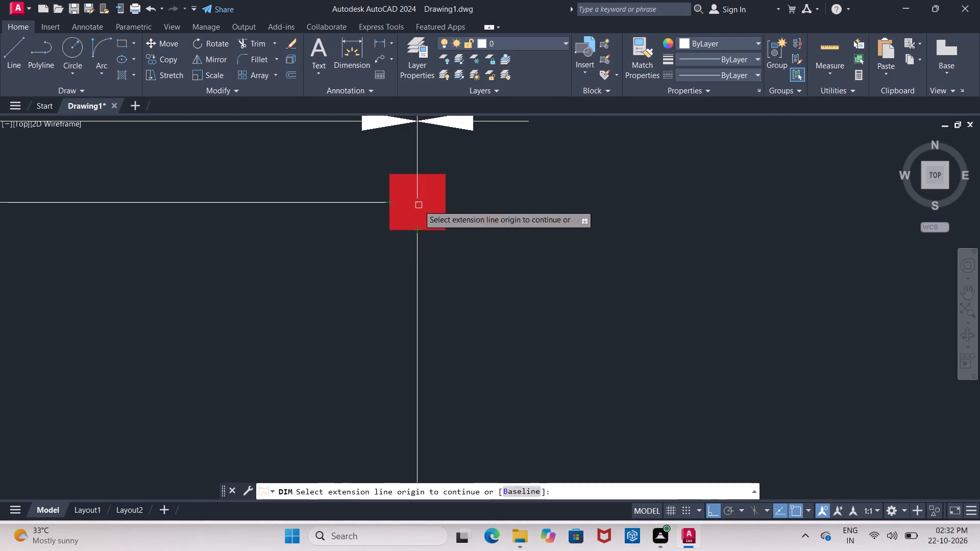
pyautogui.click(417, 203)
pyautogui.scroll(-4, 446, 194)
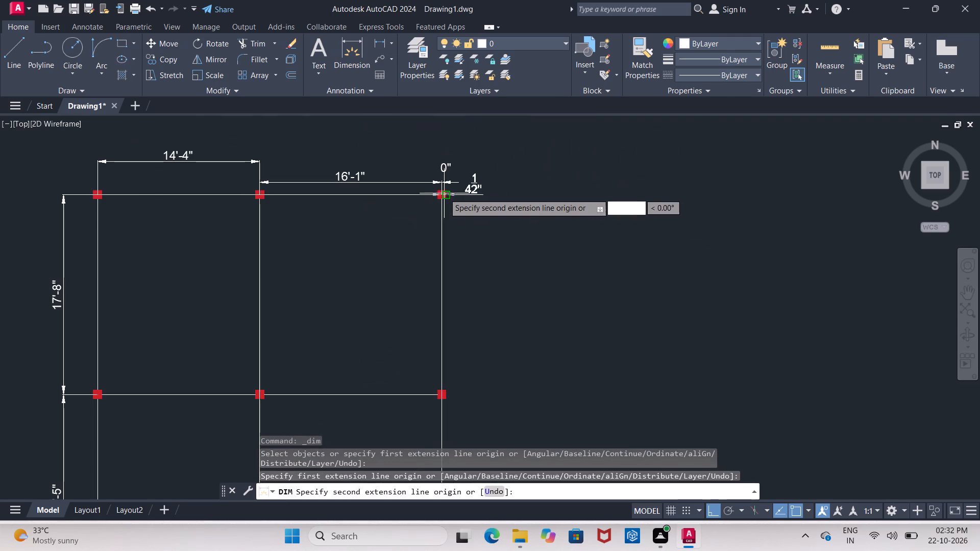
pyautogui.scroll(5, 442, 404)
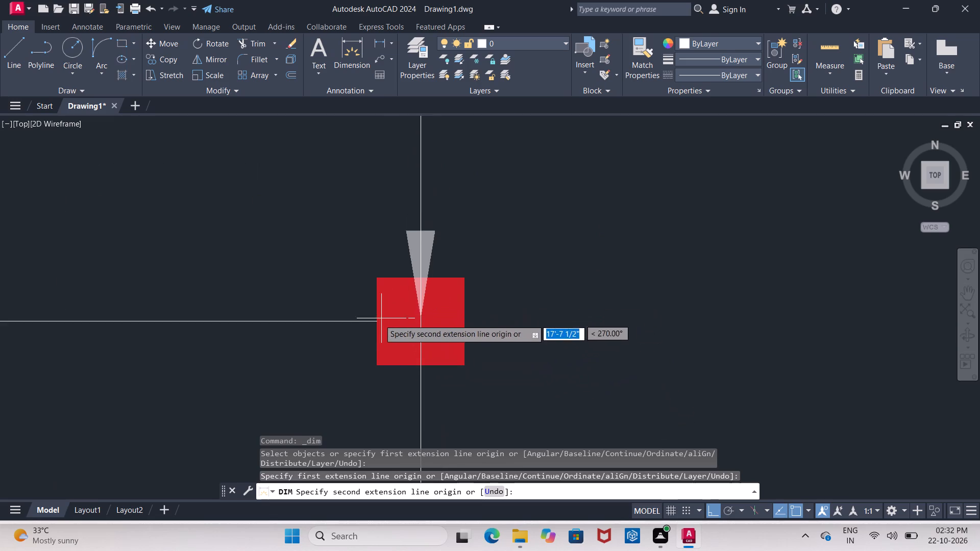
pyautogui.click(420, 321)
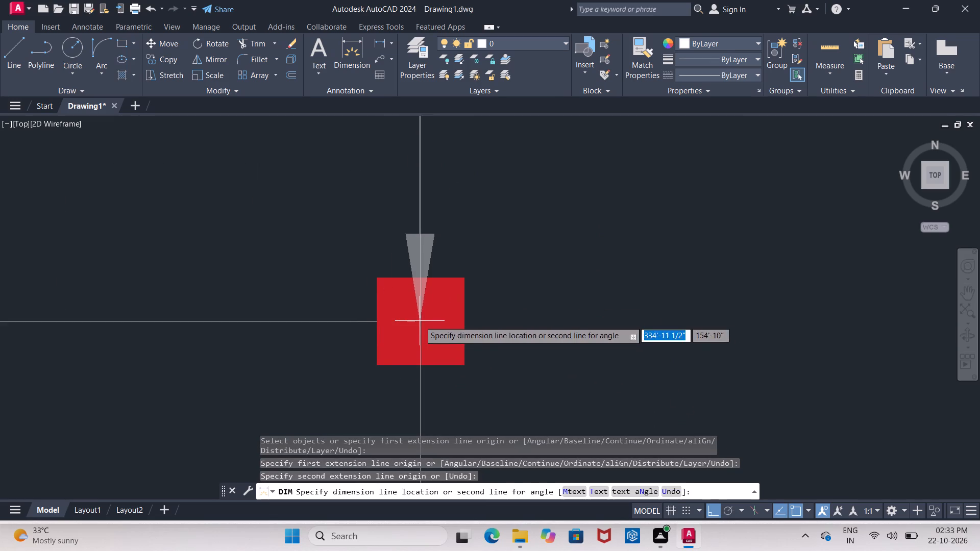
pyautogui.scroll(-3, 485, 309)
pyautogui.scroll(-2, 533, 306)
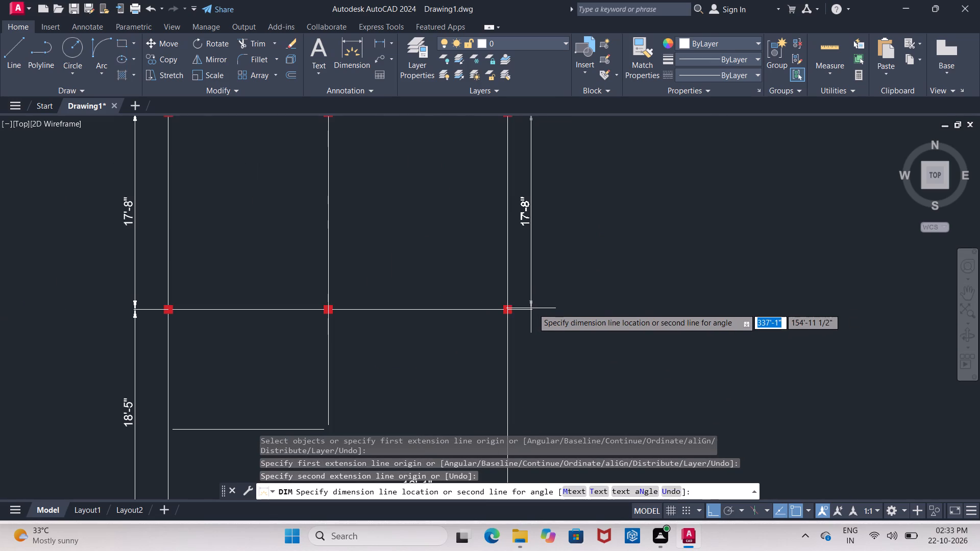
pyautogui.scroll(-2, 537, 309)
pyautogui.scroll(2, 543, 309)
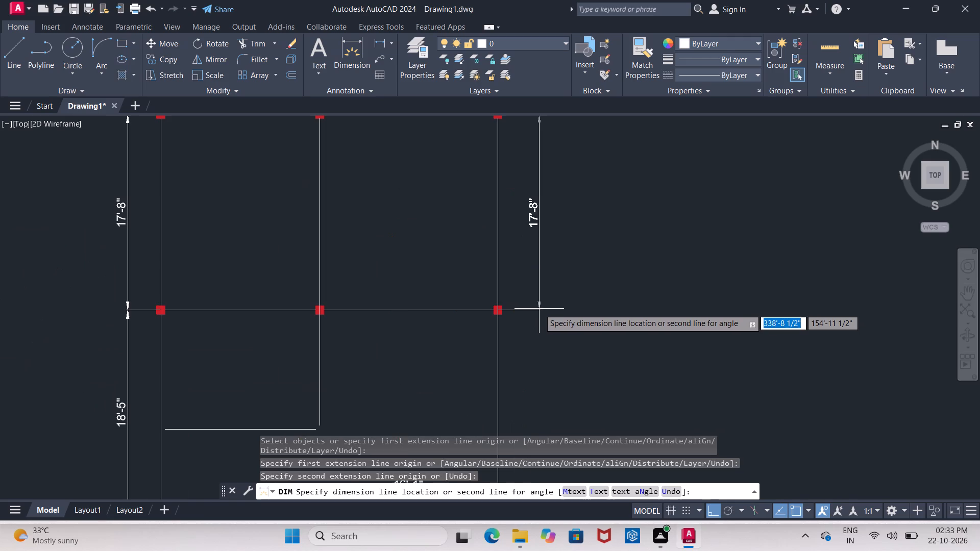
pyautogui.click(539, 307)
# Dimension the vertical spacing between the middle-right and bottom-right column centres, placing it outside the right centreline in line with the 8'-2" dimension.
pyautogui.click(344, 60)
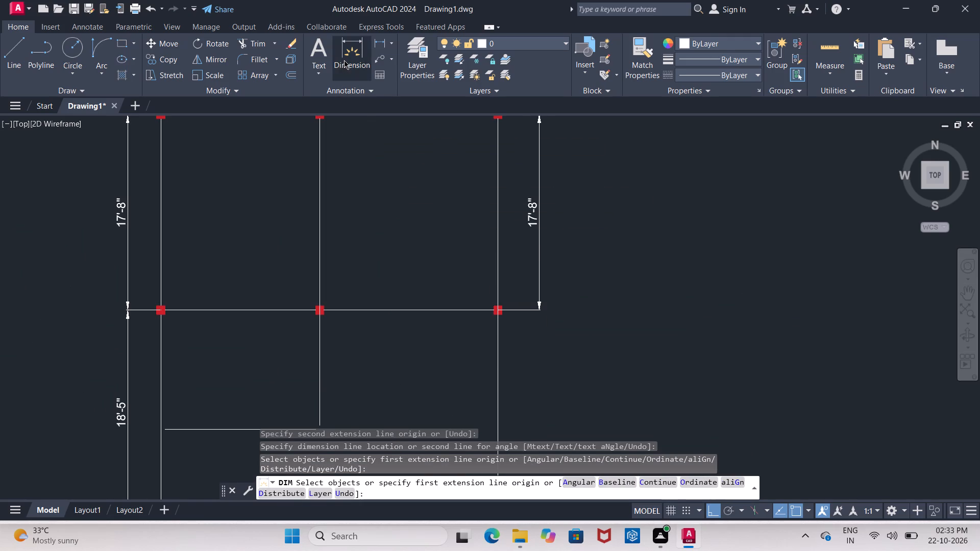
pyautogui.scroll(-3, 302, 85)
pyautogui.scroll(1, 427, 293)
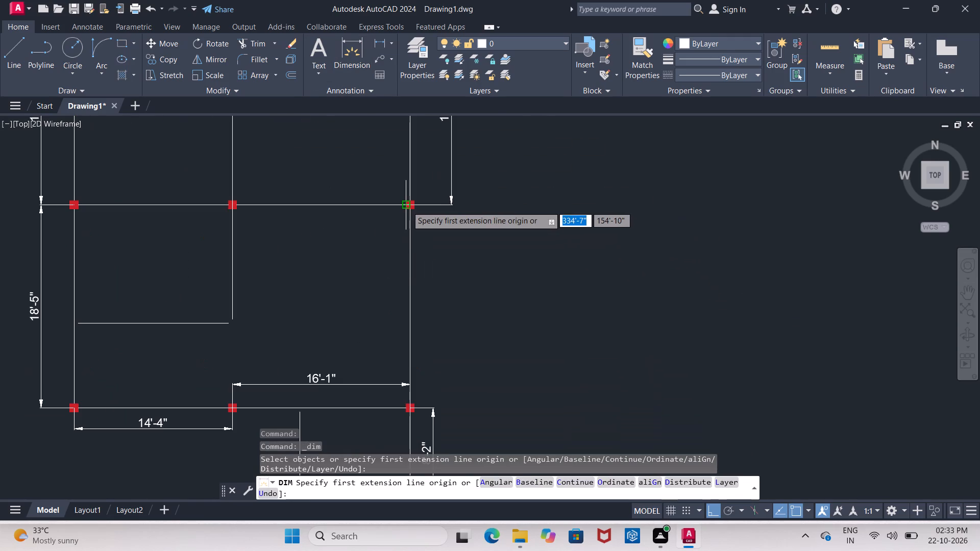
pyautogui.scroll(5, 406, 207)
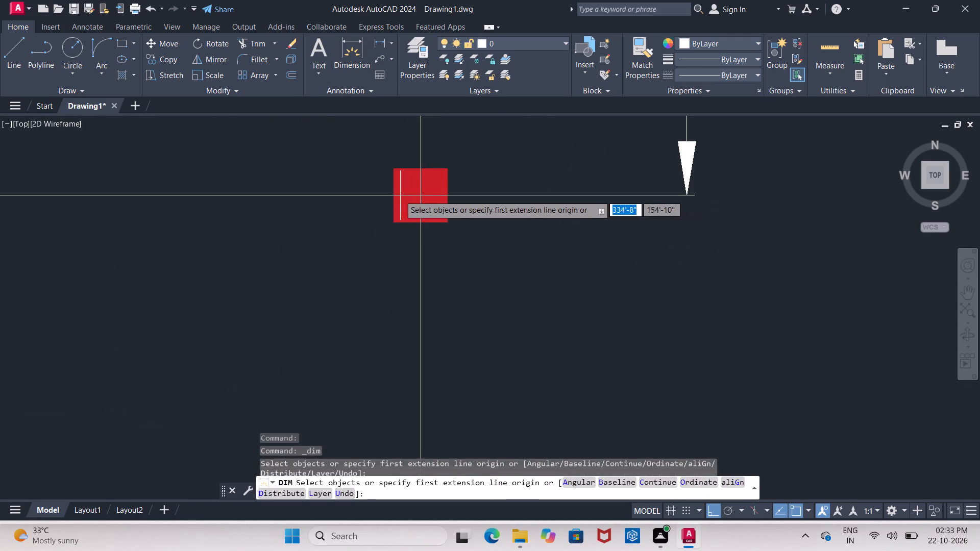
pyautogui.click(423, 195)
pyautogui.scroll(-5, 413, 187)
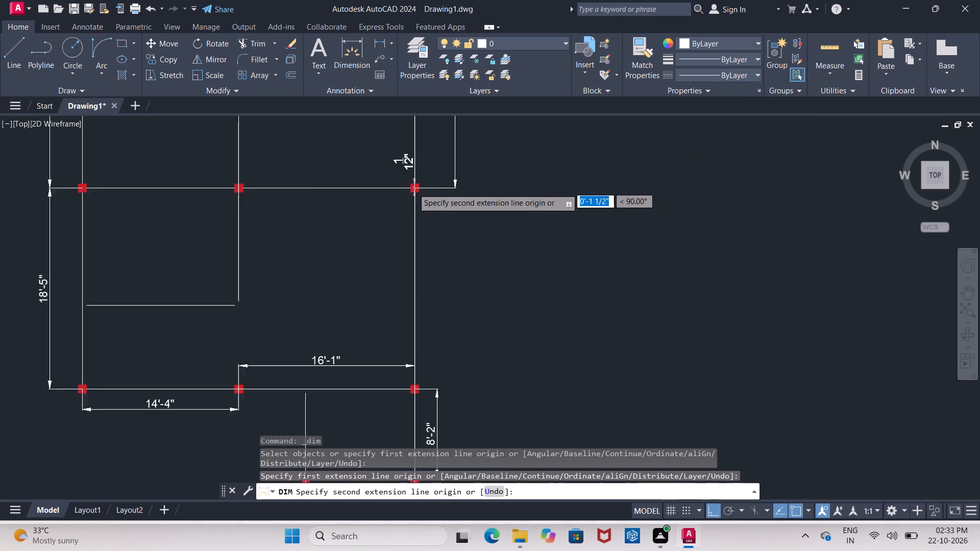
pyautogui.scroll(2, 416, 273)
pyautogui.scroll(3, 400, 372)
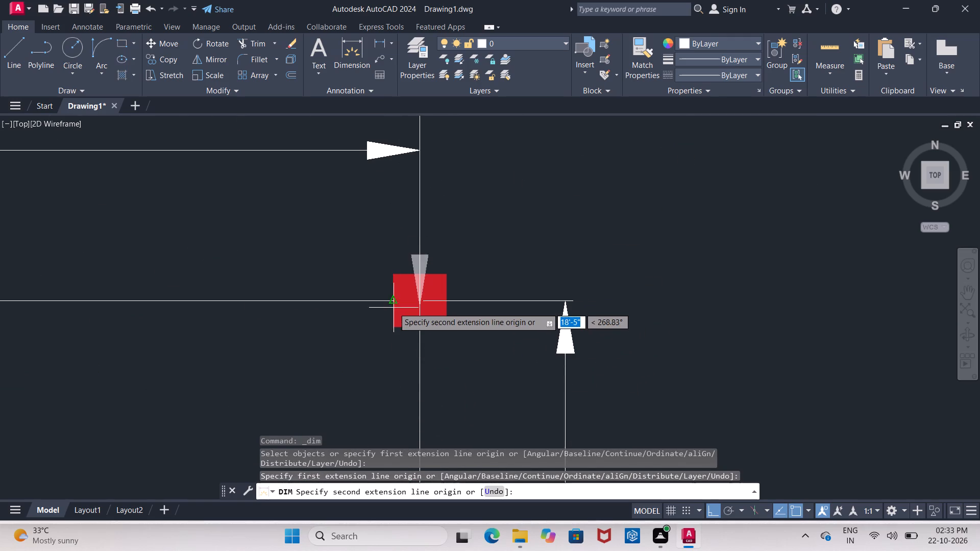
pyautogui.click(418, 302)
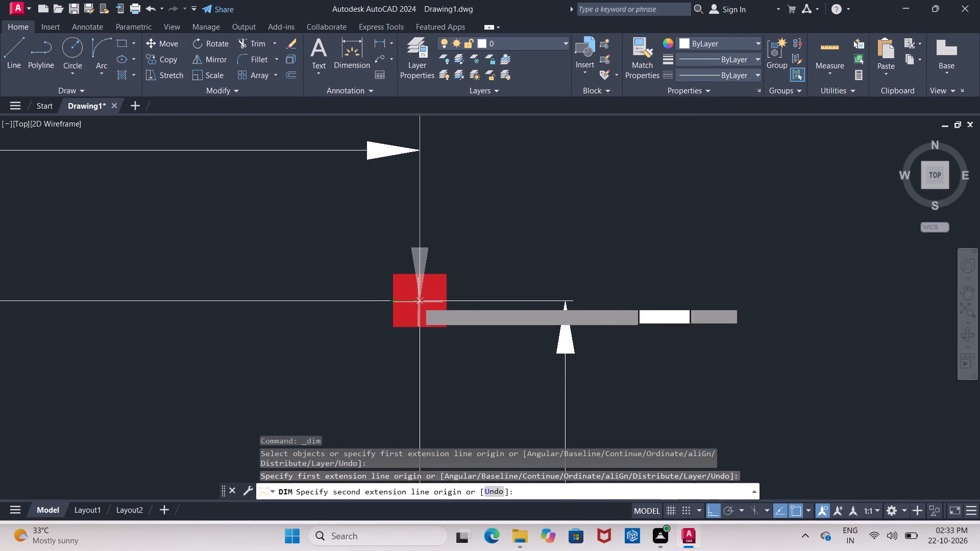
pyautogui.scroll(-3, 412, 290)
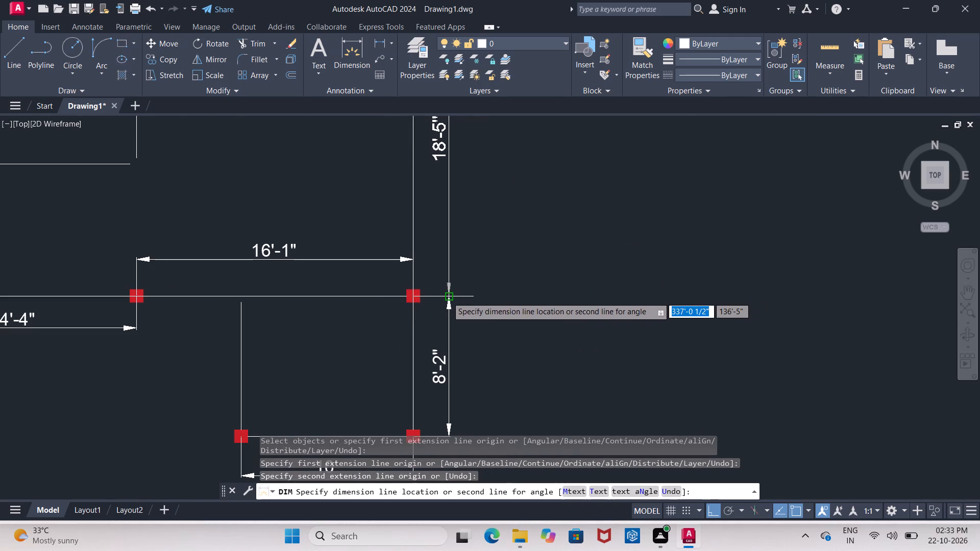
pyautogui.click(448, 297)
# Dimension the horizontal spacing between the middle and right column centres on the middle horizontal centreline, placing it just above the line.
pyautogui.scroll(-3, 451, 287)
pyautogui.scroll(3, 393, 208)
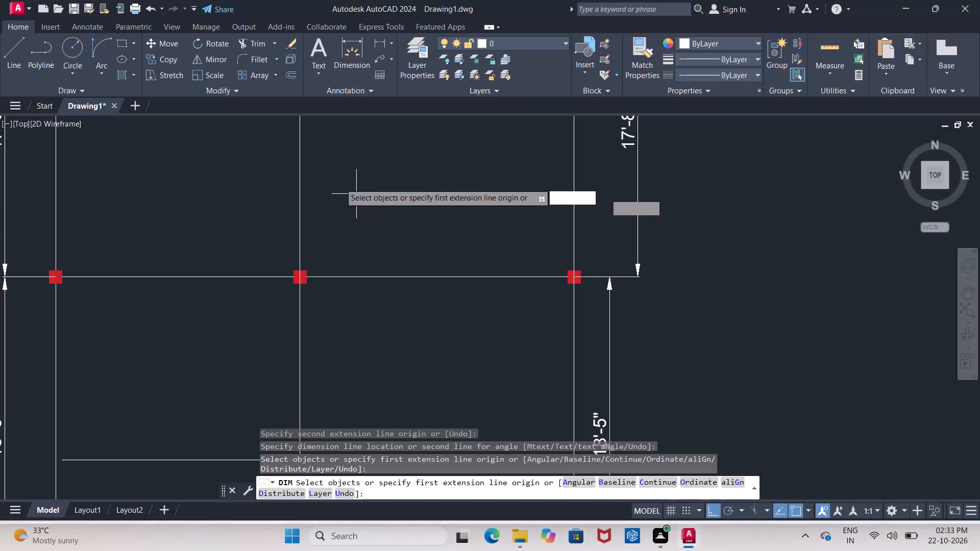
pyautogui.click(347, 54)
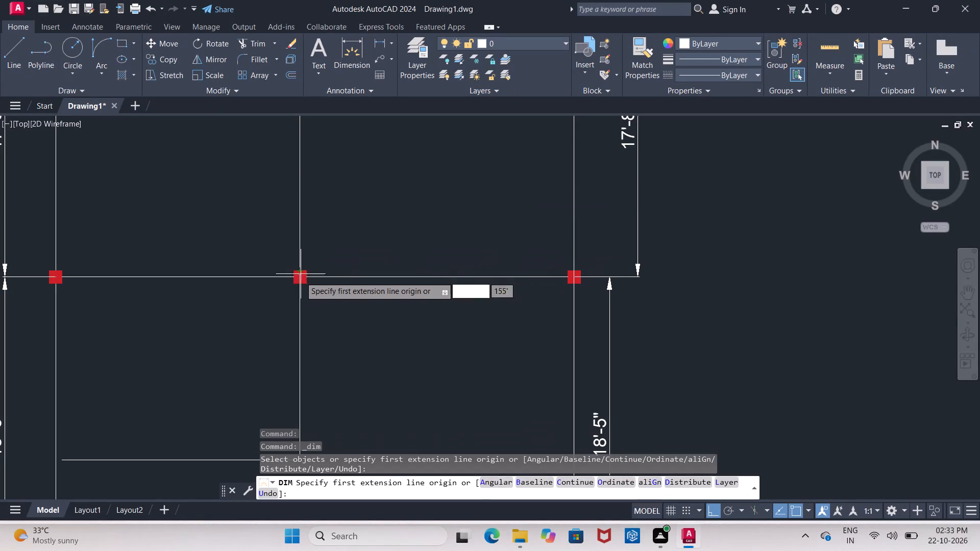
pyautogui.scroll(5, 300, 279)
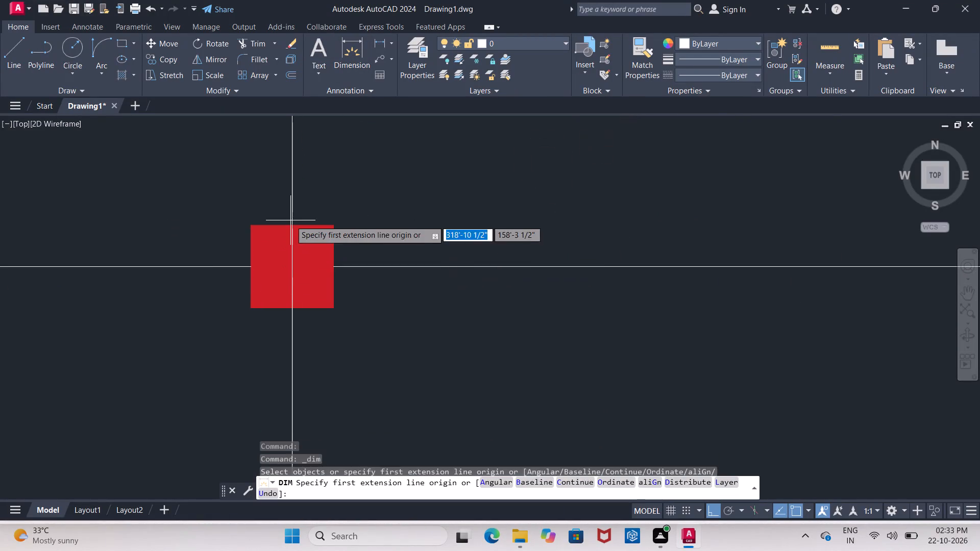
pyautogui.click(291, 266)
pyautogui.scroll(-2, 327, 272)
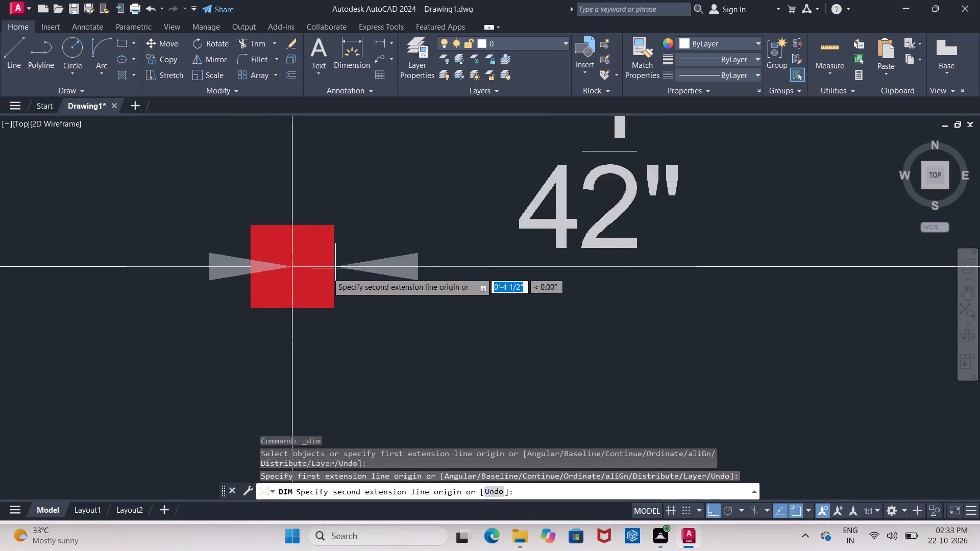
pyautogui.scroll(-2, 323, 275)
pyautogui.scroll(3, 516, 272)
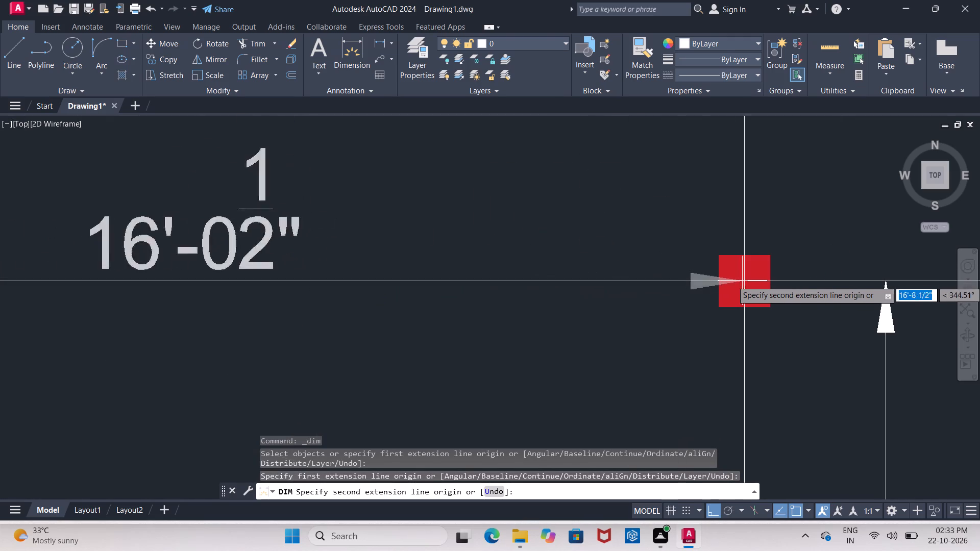
pyautogui.click(744, 281)
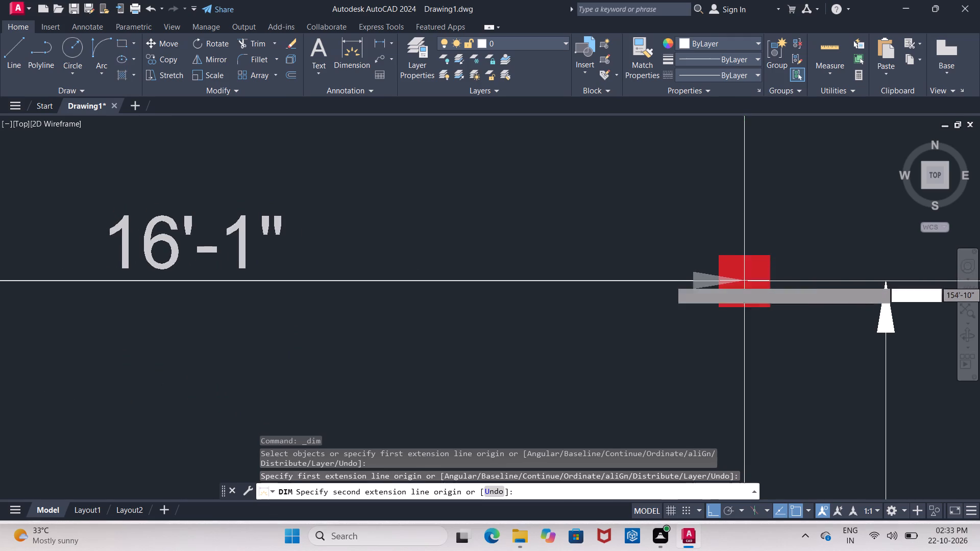
pyautogui.scroll(-4, 659, 214)
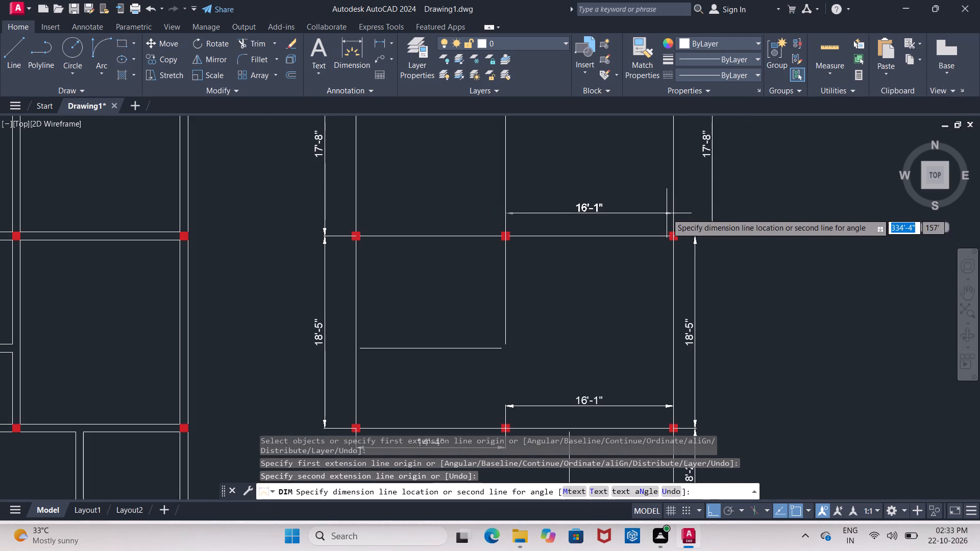
pyautogui.click(667, 213)
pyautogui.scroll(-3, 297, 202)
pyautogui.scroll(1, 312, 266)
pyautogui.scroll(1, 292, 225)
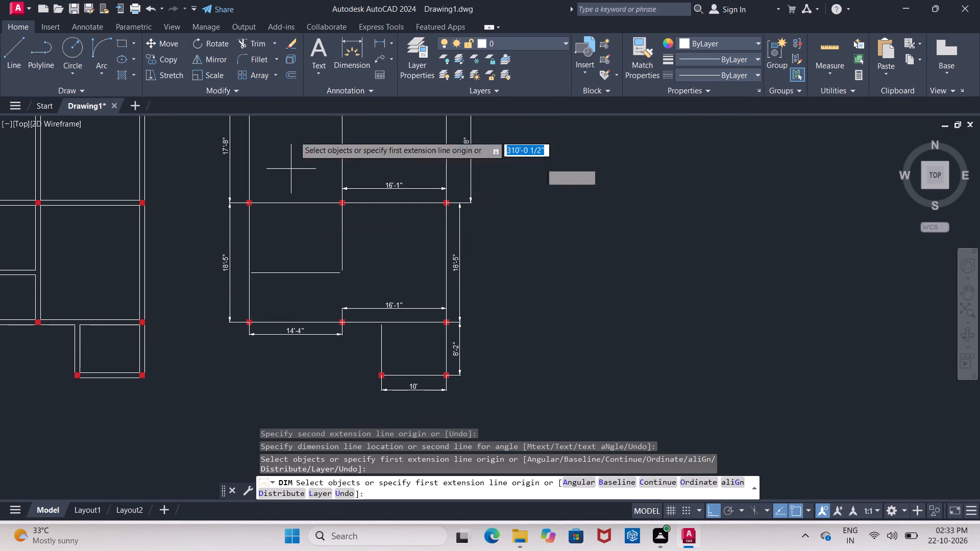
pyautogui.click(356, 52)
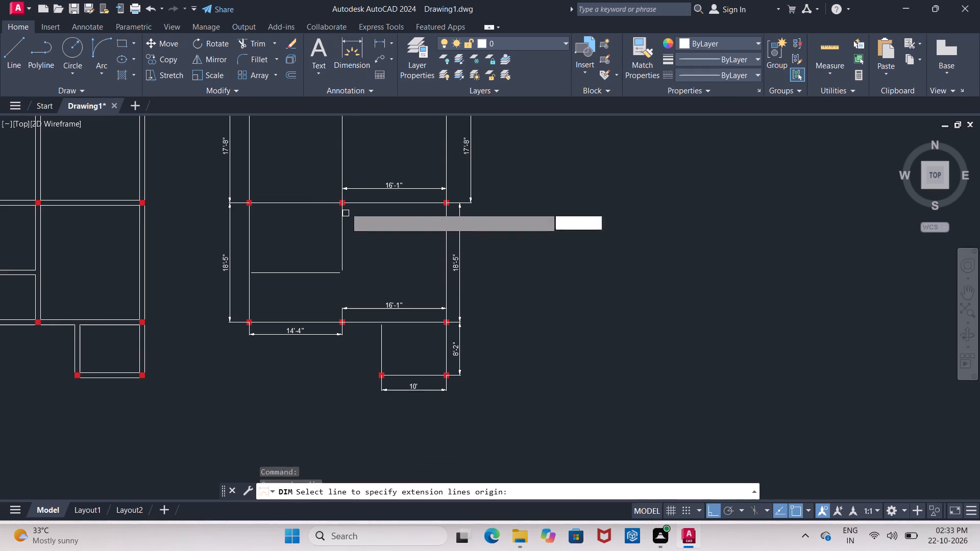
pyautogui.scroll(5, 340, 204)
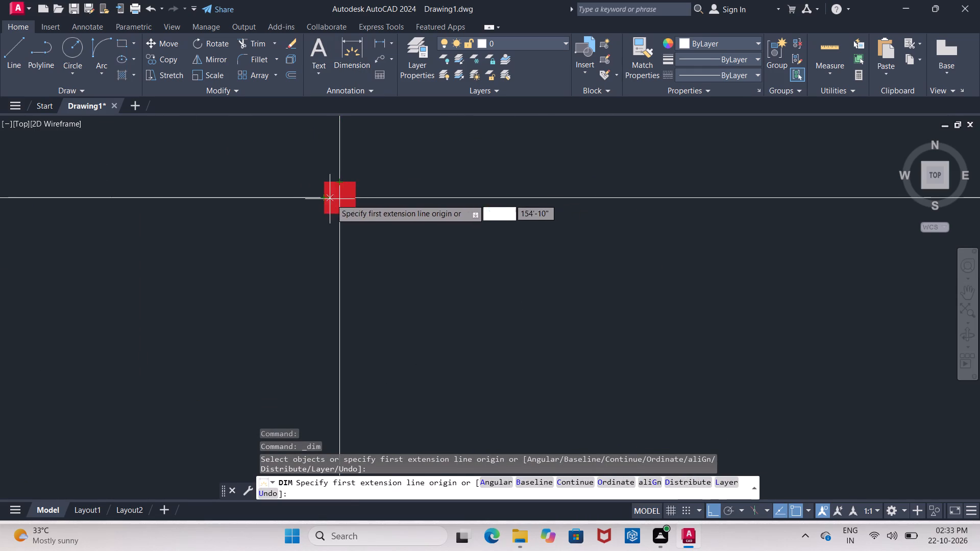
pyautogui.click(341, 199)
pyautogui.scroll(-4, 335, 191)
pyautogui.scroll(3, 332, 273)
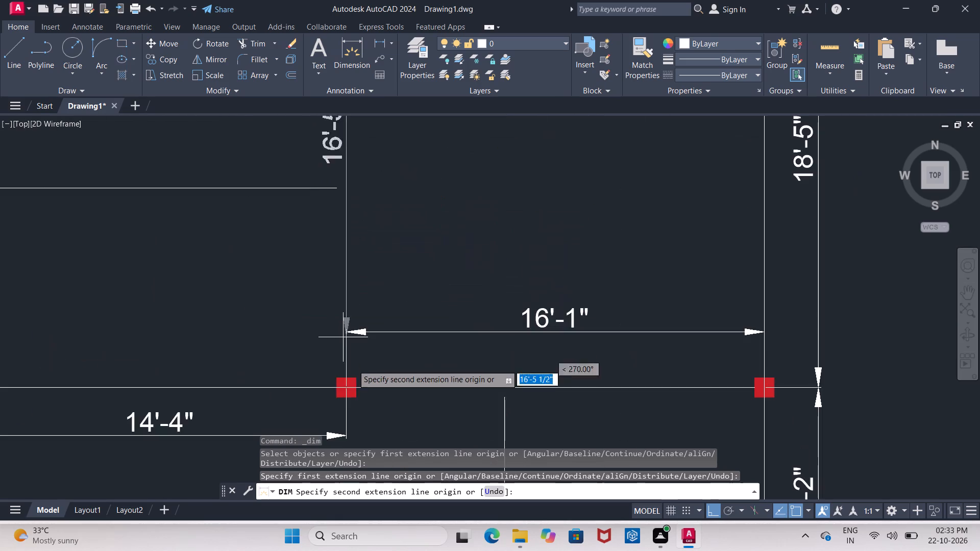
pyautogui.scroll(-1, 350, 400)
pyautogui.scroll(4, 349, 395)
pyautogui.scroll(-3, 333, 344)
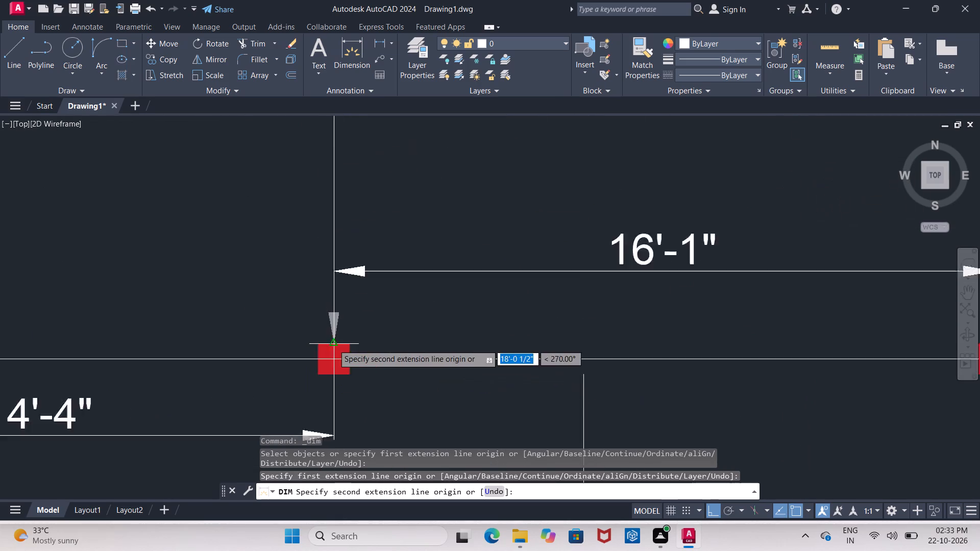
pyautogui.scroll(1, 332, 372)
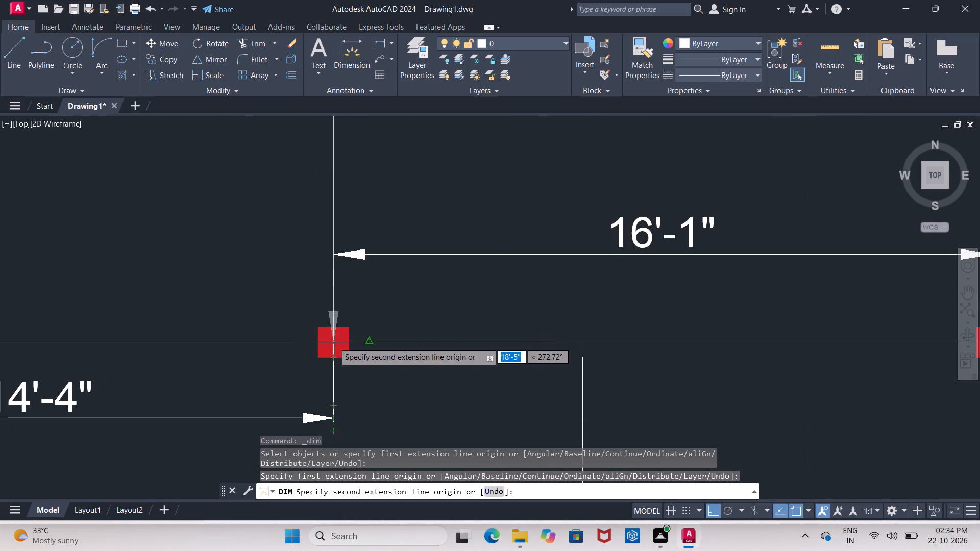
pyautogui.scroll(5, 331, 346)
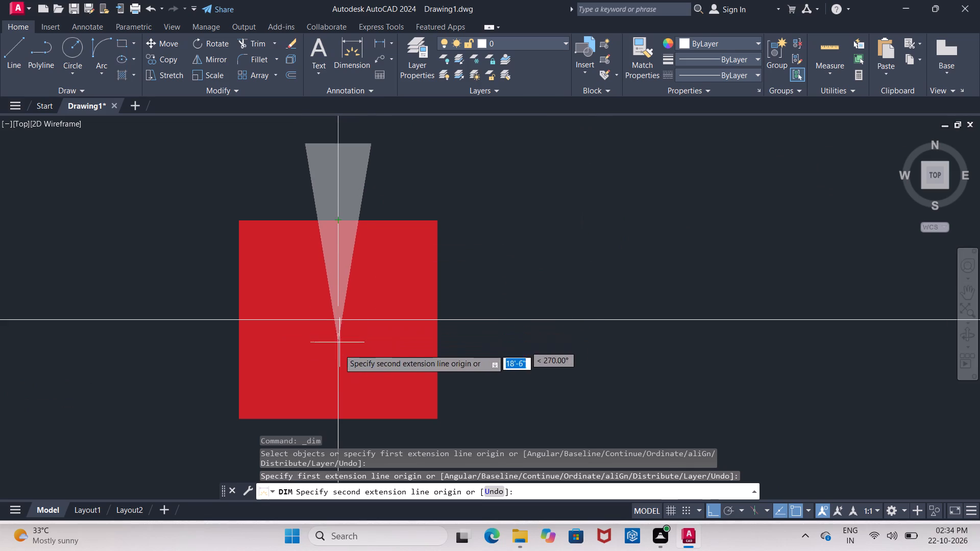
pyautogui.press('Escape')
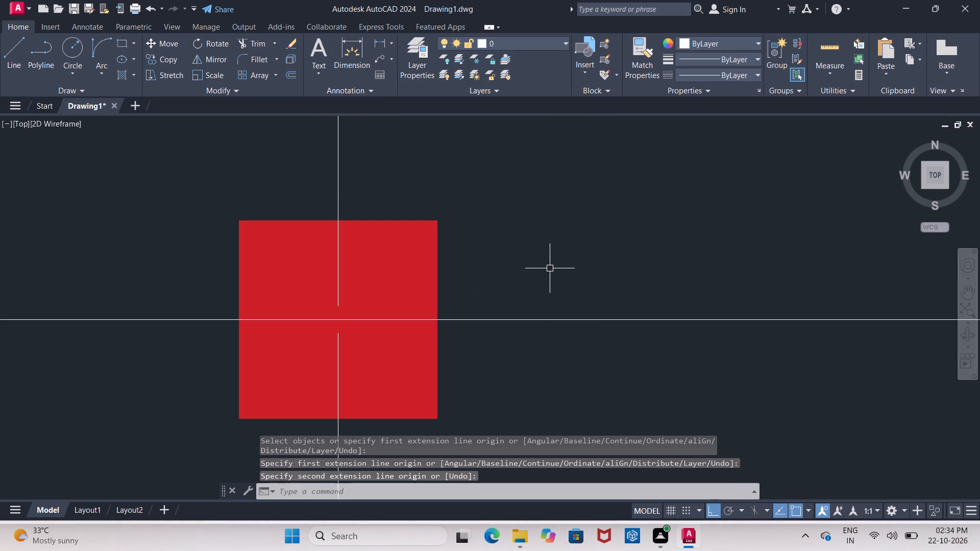
# Draw a 9" vertical helper line through the bottom-middle column, from its top edge midpoint to its bottom edge midpoint.
pyautogui.press('l')
pyautogui.press('Return')
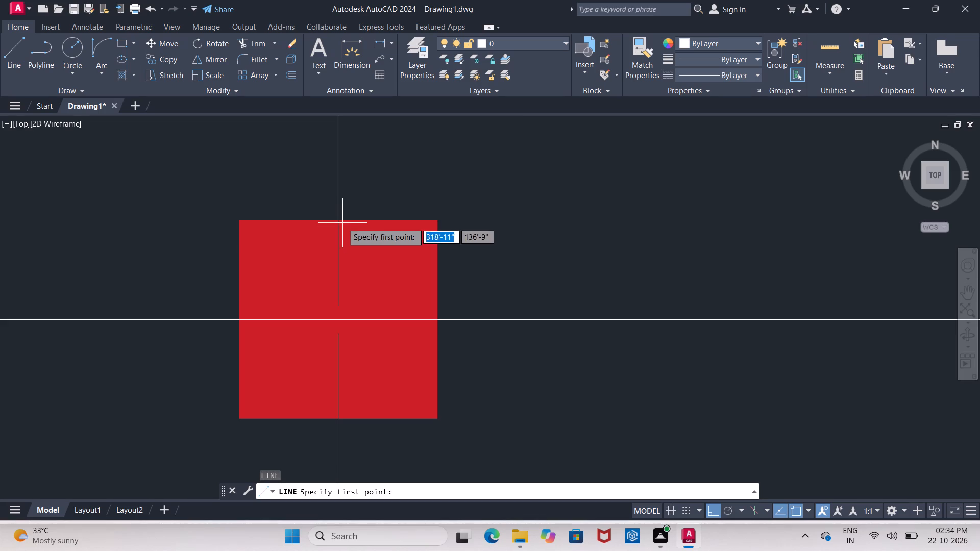
pyautogui.click(339, 219)
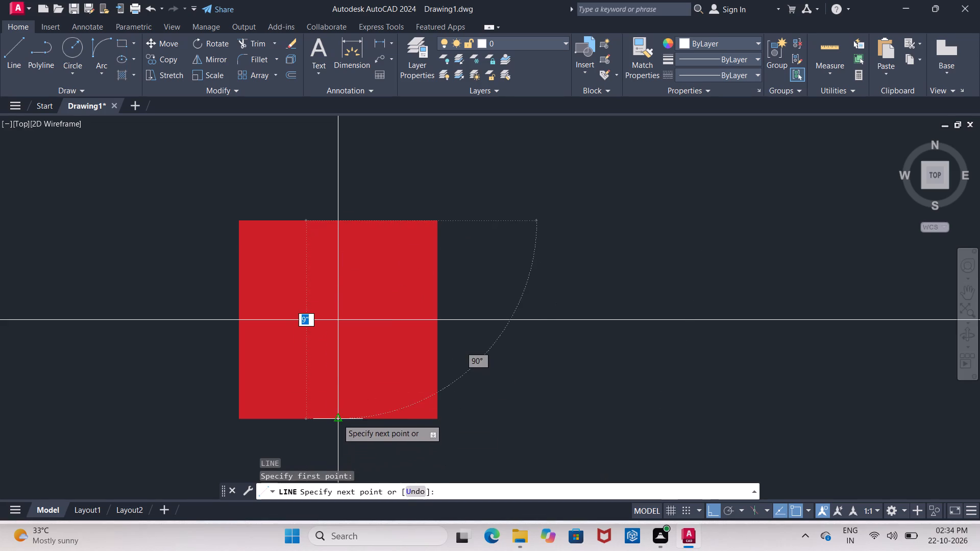
pyautogui.click(337, 418)
pyautogui.press('Return')
# Dimension the vertical spacing between the bottom-middle and central column centres, placing it just left of the middle vertical centreline.
pyautogui.scroll(-6, 391, 297)
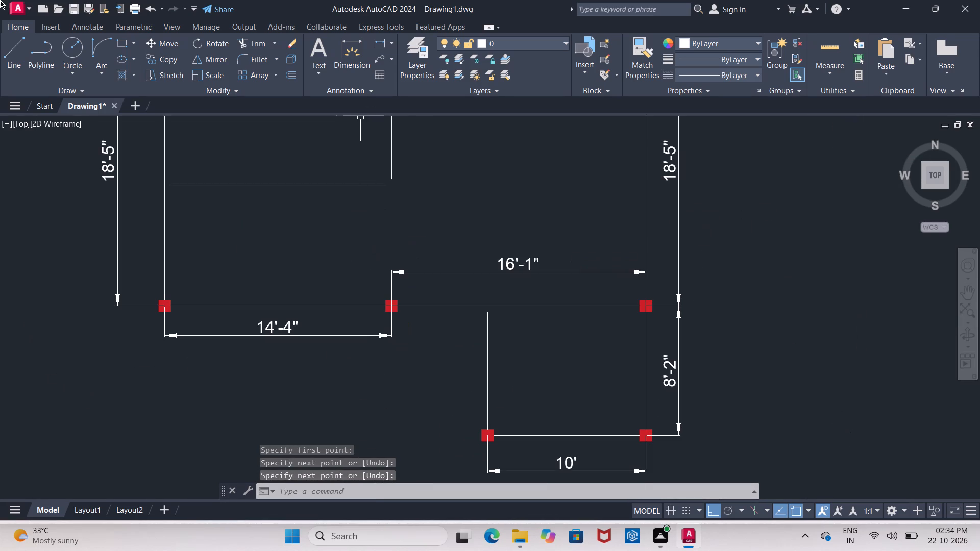
pyautogui.click(355, 58)
pyautogui.scroll(4, 385, 312)
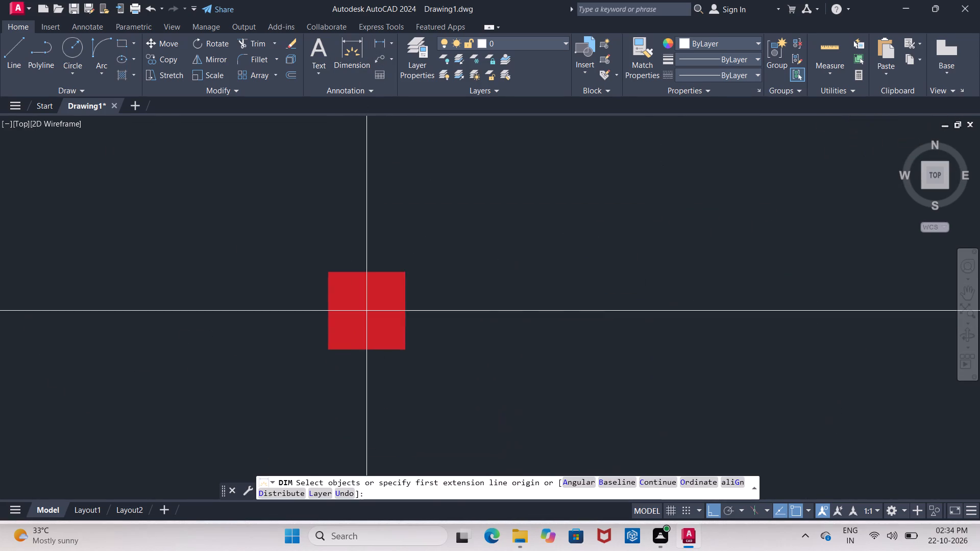
pyautogui.scroll(4, 364, 308)
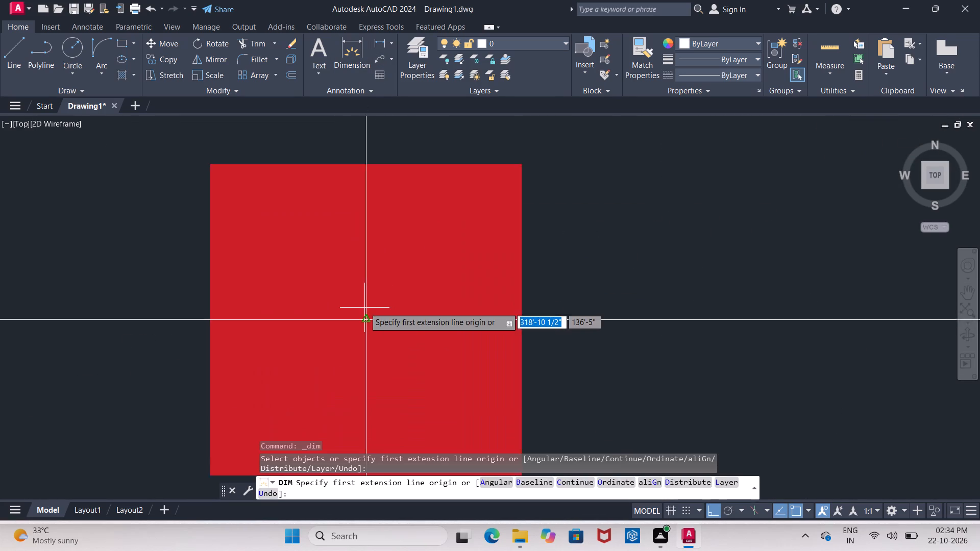
pyautogui.click(366, 328)
pyautogui.scroll(-12, 365, 341)
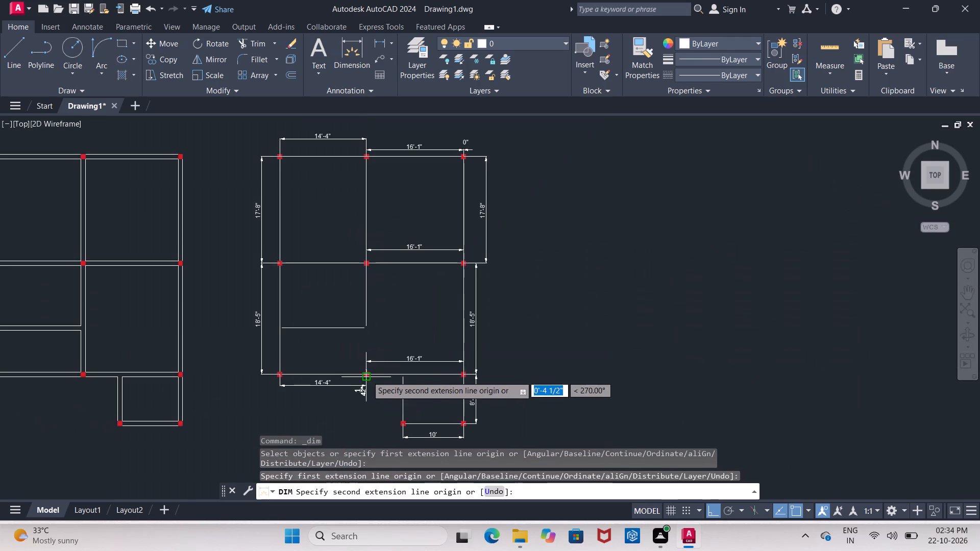
pyautogui.scroll(5, 366, 272)
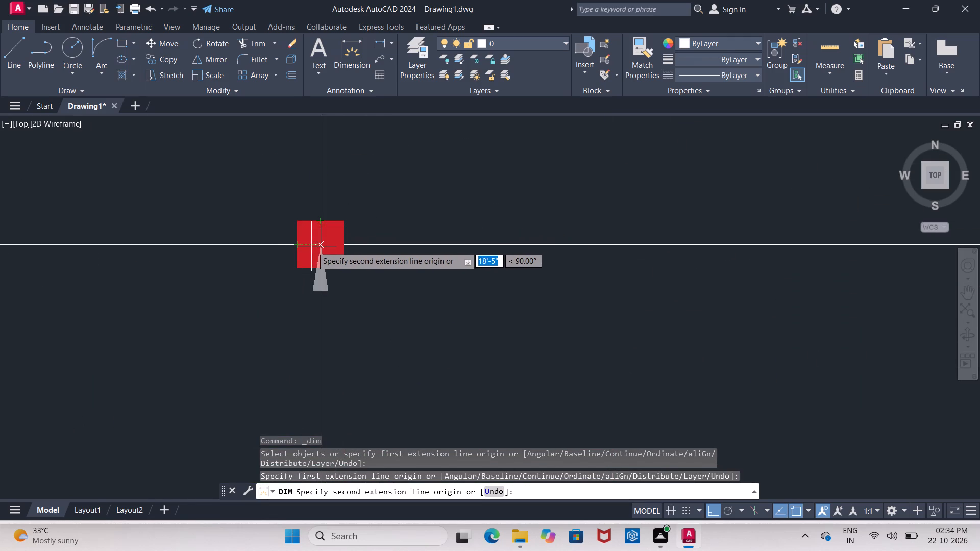
pyautogui.click(322, 242)
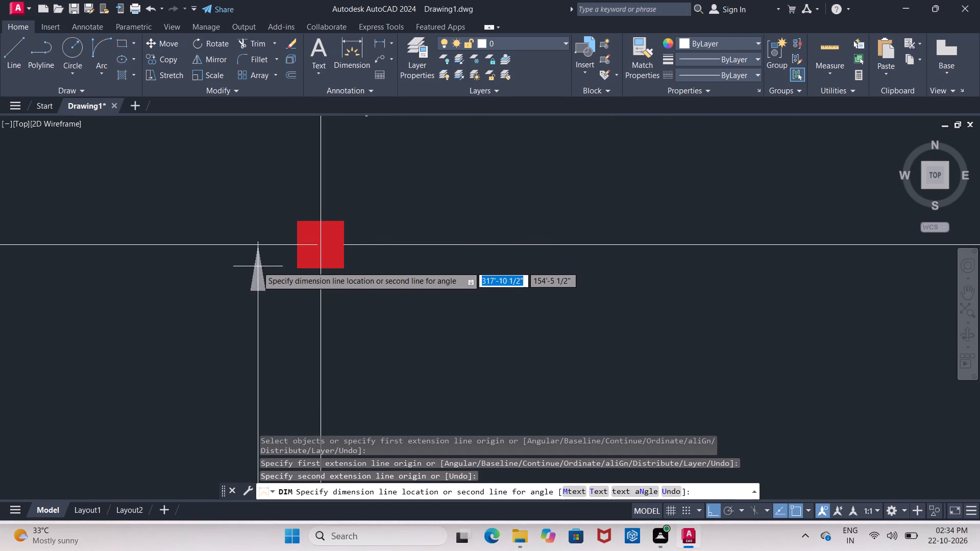
pyautogui.scroll(-4, 257, 266)
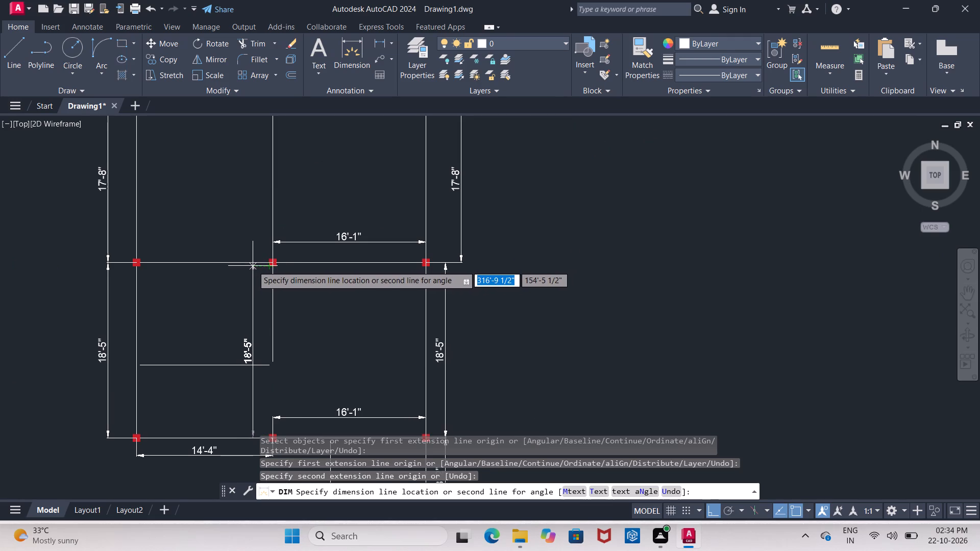
pyautogui.click(253, 266)
pyautogui.press('Escape')
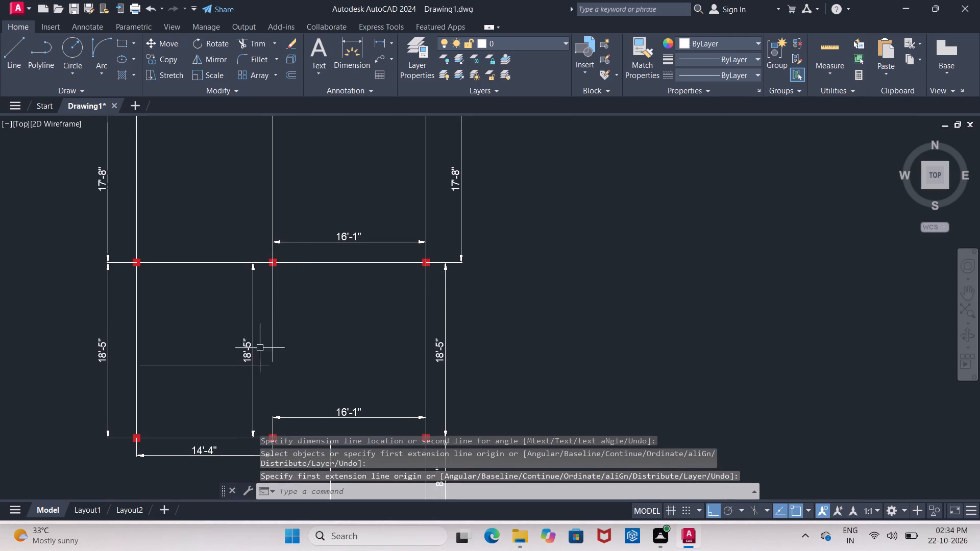
# Erase the short vertical helper line inside the bottom-middle column.
pyautogui.scroll(-2, 266, 325)
pyautogui.scroll(5, 266, 373)
pyautogui.click(282, 344)
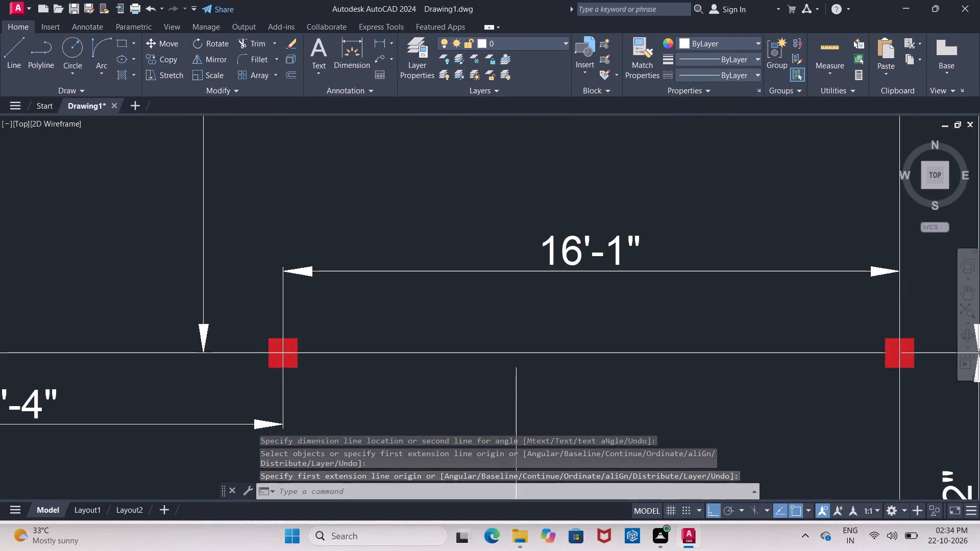
pyautogui.press('Delete')
# Move the vertical dimension between the bottom-middle and central columns to the other side of the middle vertical centreline, inside the larger bay.
pyautogui.scroll(-3, 308, 333)
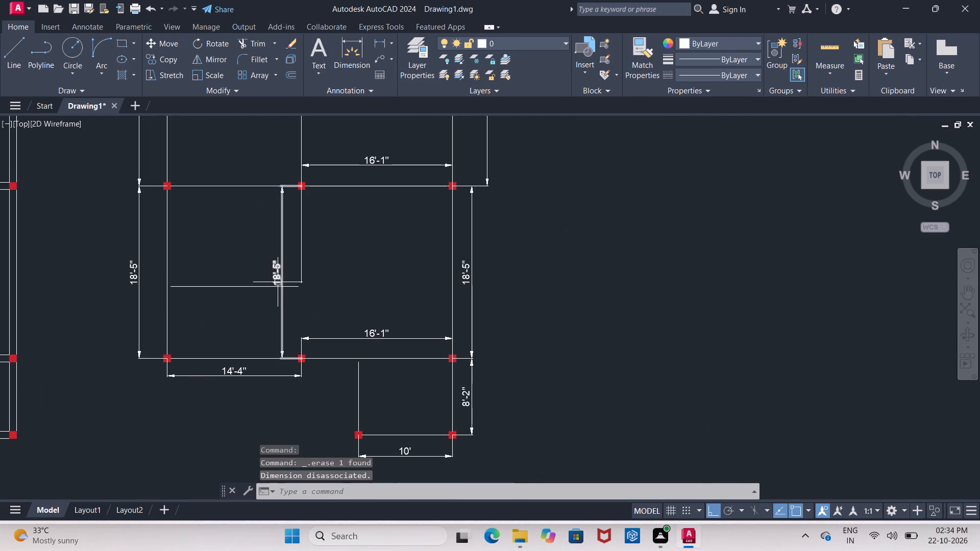
pyautogui.click(276, 279)
pyautogui.click(276, 274)
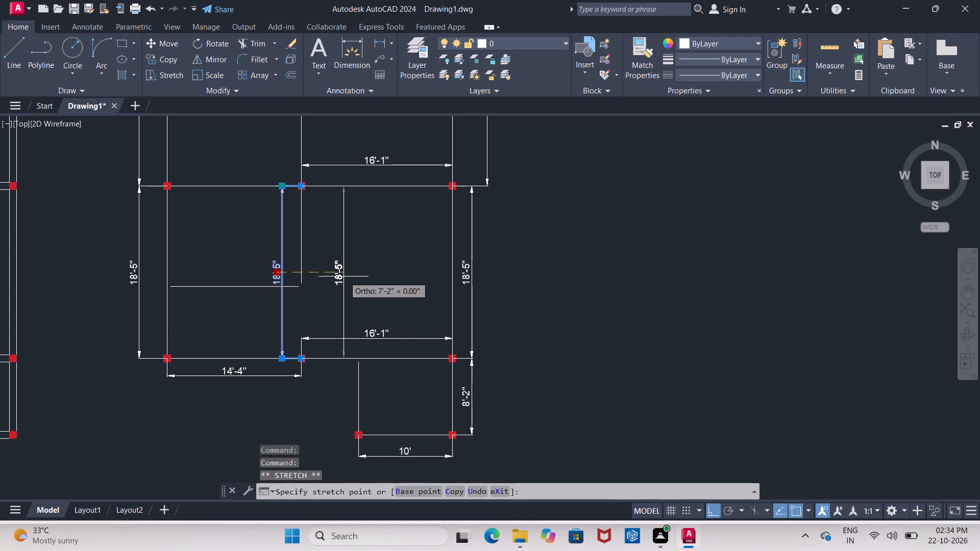
pyautogui.click(336, 275)
pyautogui.press('Escape')
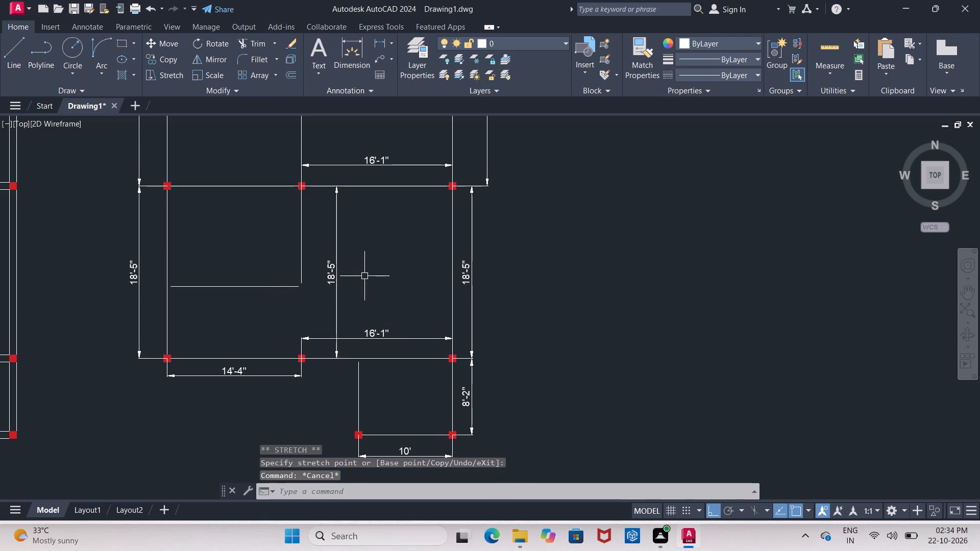
# Examine the dimensioned centreline drawing, the column layout and the furnished floor plan, ending at the plan's upper bedrooms.
pyautogui.scroll(-2, 319, 335)
pyautogui.scroll(2, 296, 265)
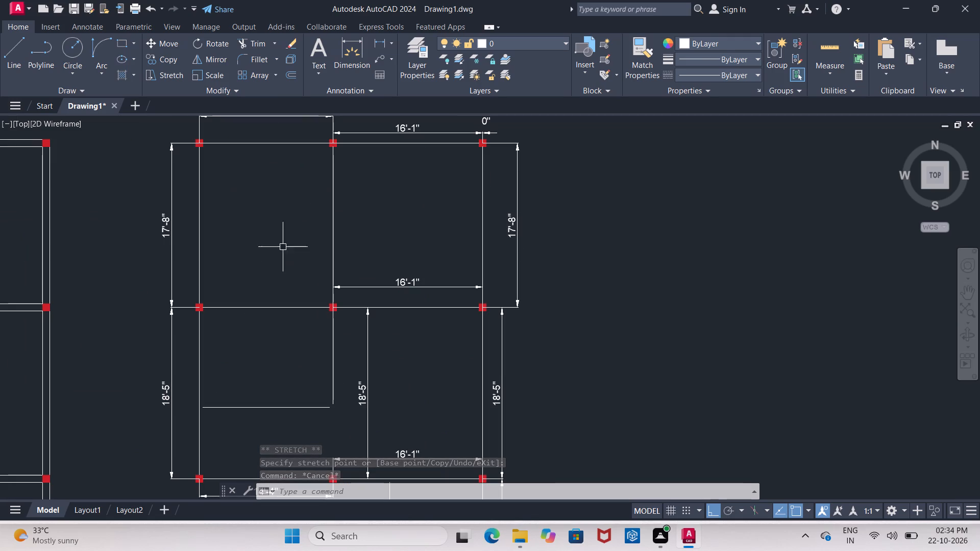
pyautogui.scroll(-1, 302, 240)
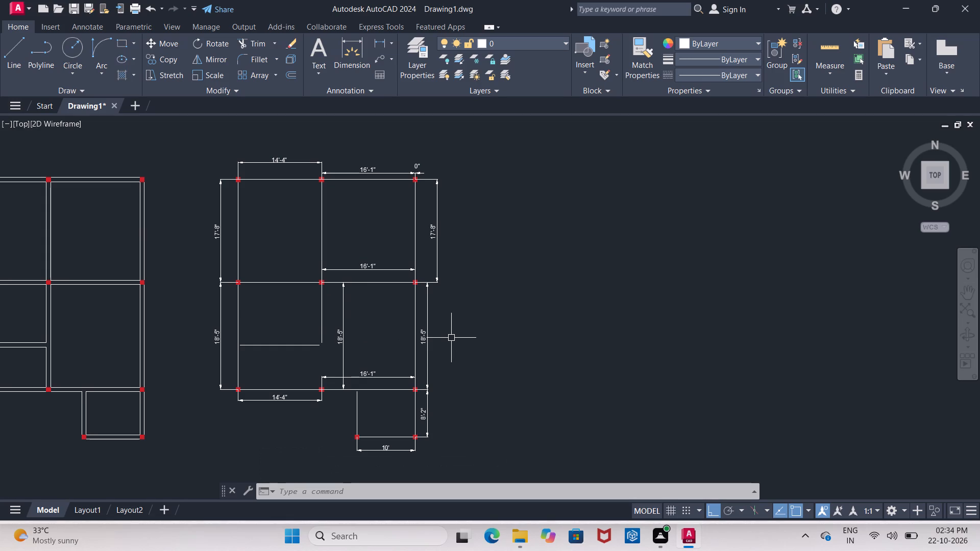
pyautogui.scroll(-3, 501, 315)
pyautogui.scroll(3, 439, 329)
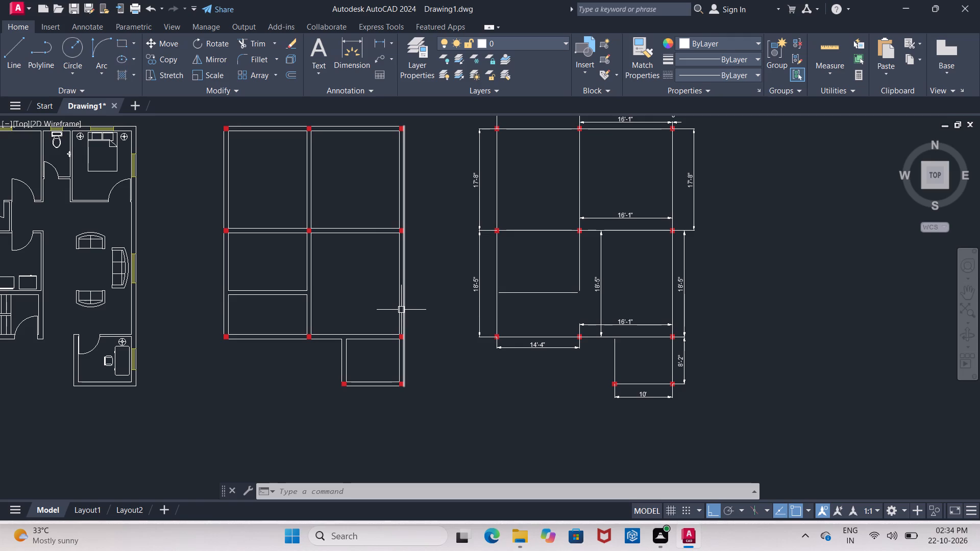
pyautogui.scroll(-1, 495, 286)
pyautogui.scroll(1, 552, 315)
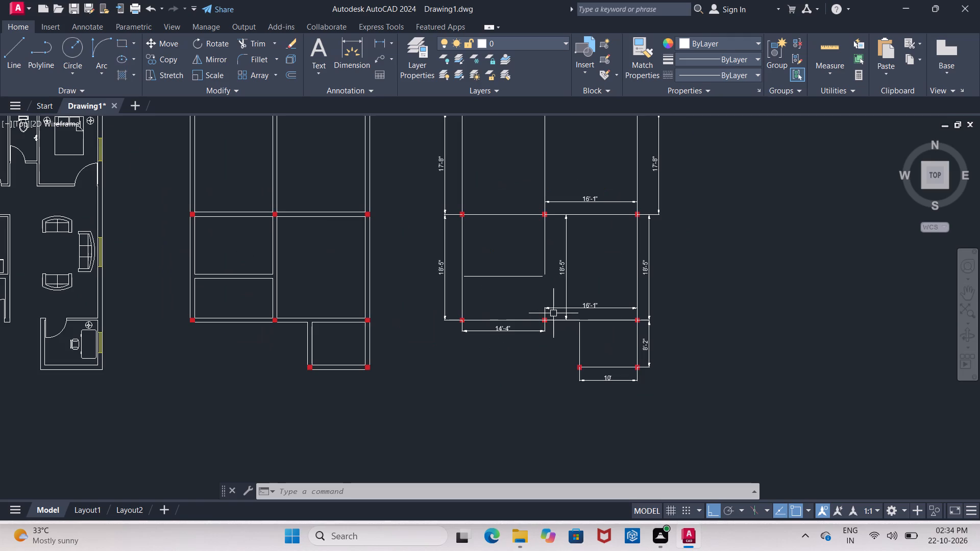
pyautogui.scroll(-2, 554, 318)
pyautogui.scroll(3, 383, 308)
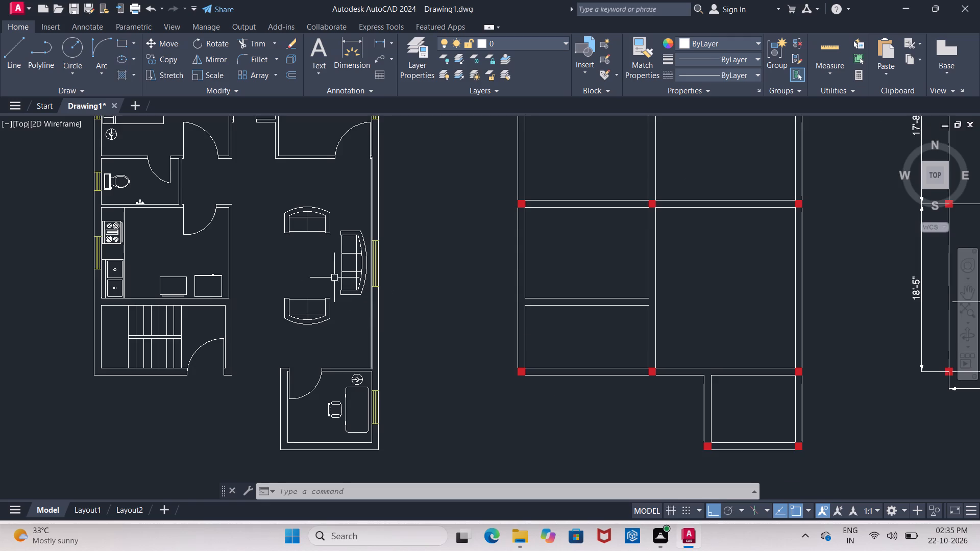
pyautogui.scroll(-2, 308, 296)
pyautogui.scroll(1, 281, 298)
pyautogui.scroll(-2, 383, 313)
pyautogui.scroll(2, 285, 265)
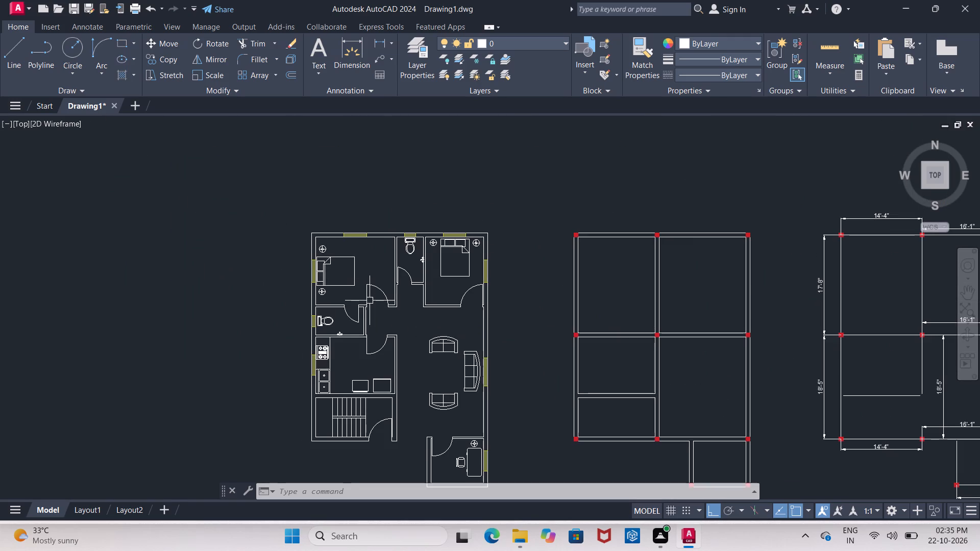
pyautogui.scroll(-2, 377, 235)
pyautogui.scroll(2, 433, 312)
pyautogui.scroll(-1, 332, 276)
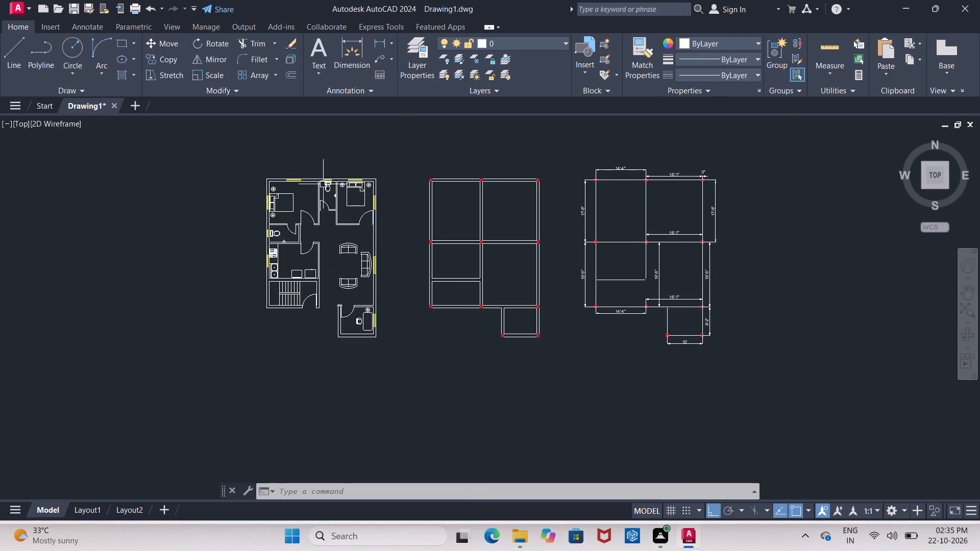
pyautogui.scroll(2, 311, 177)
pyautogui.scroll(-1, 306, 217)
pyautogui.scroll(2, 303, 256)
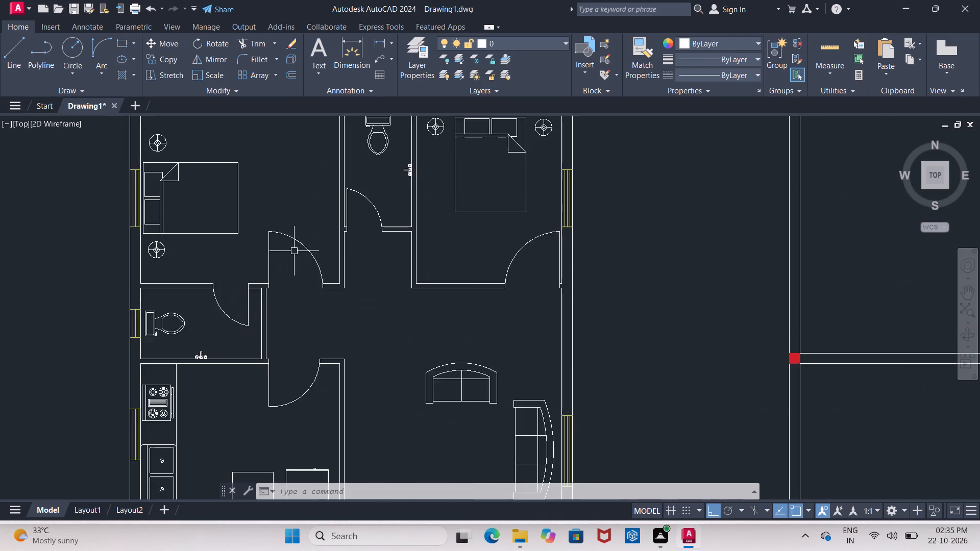
pyautogui.scroll(-2, 290, 253)
pyautogui.scroll(3, 264, 211)
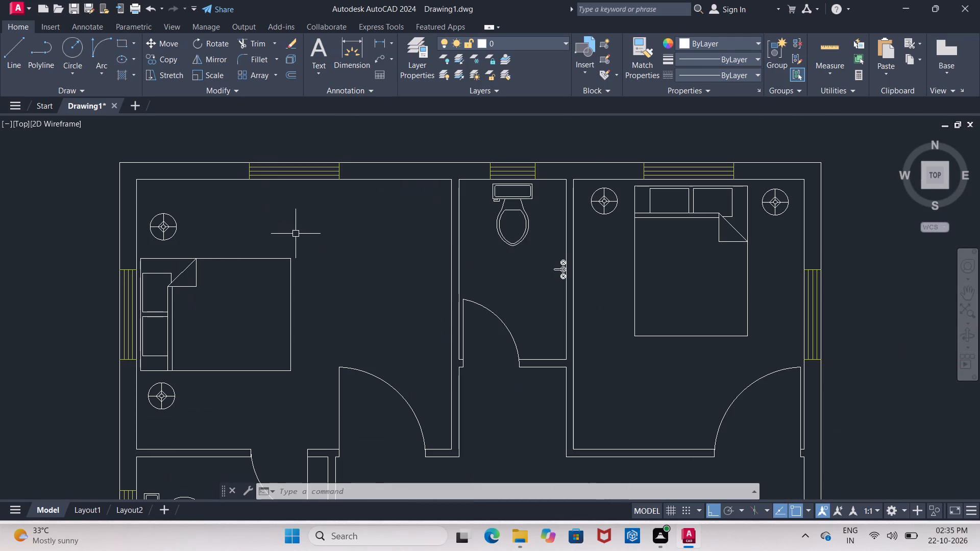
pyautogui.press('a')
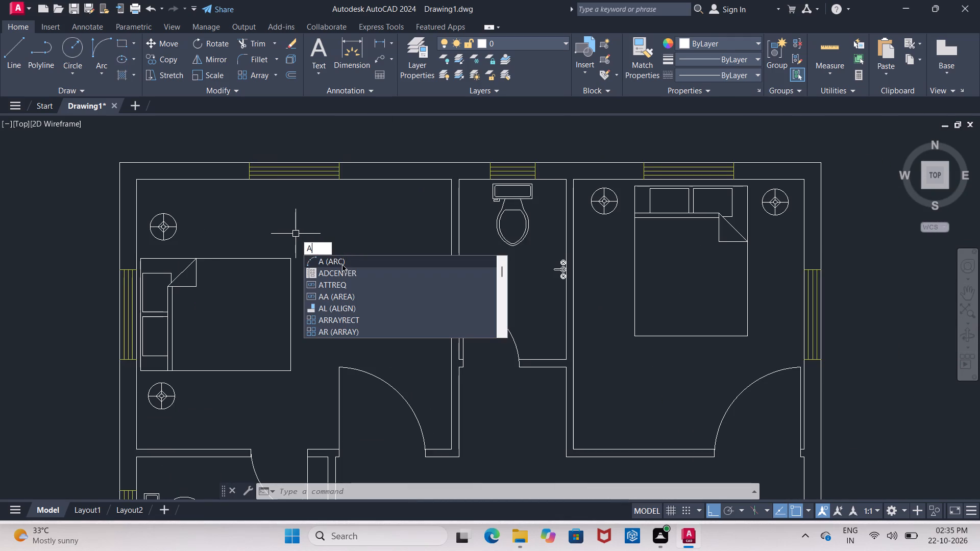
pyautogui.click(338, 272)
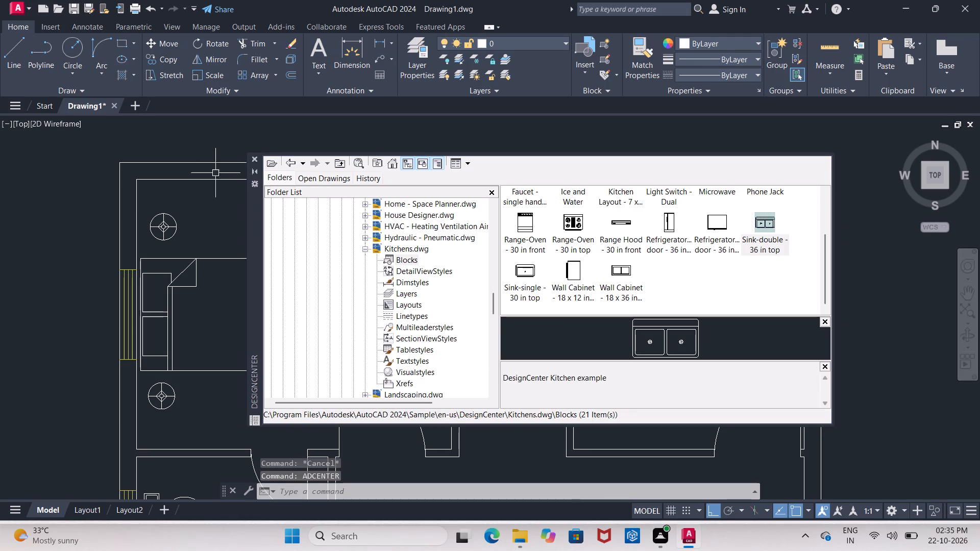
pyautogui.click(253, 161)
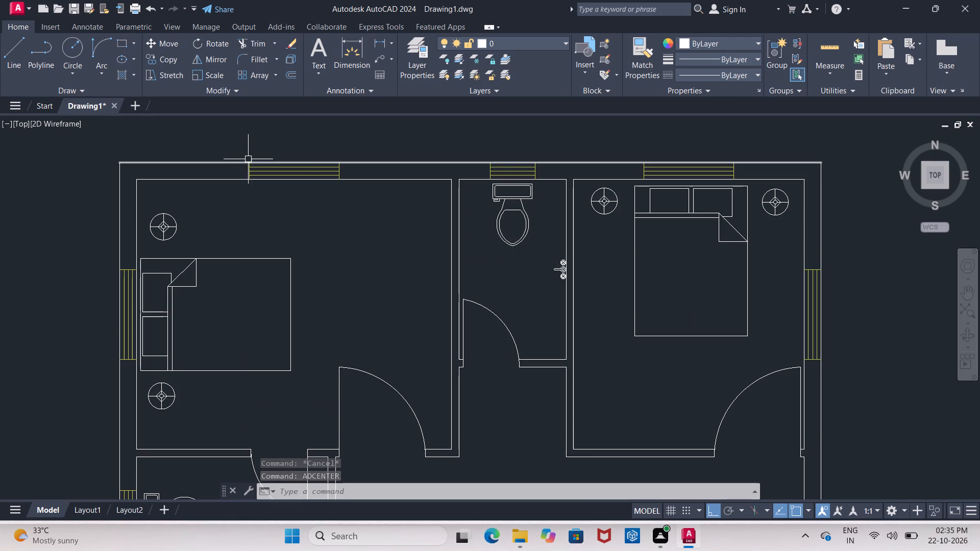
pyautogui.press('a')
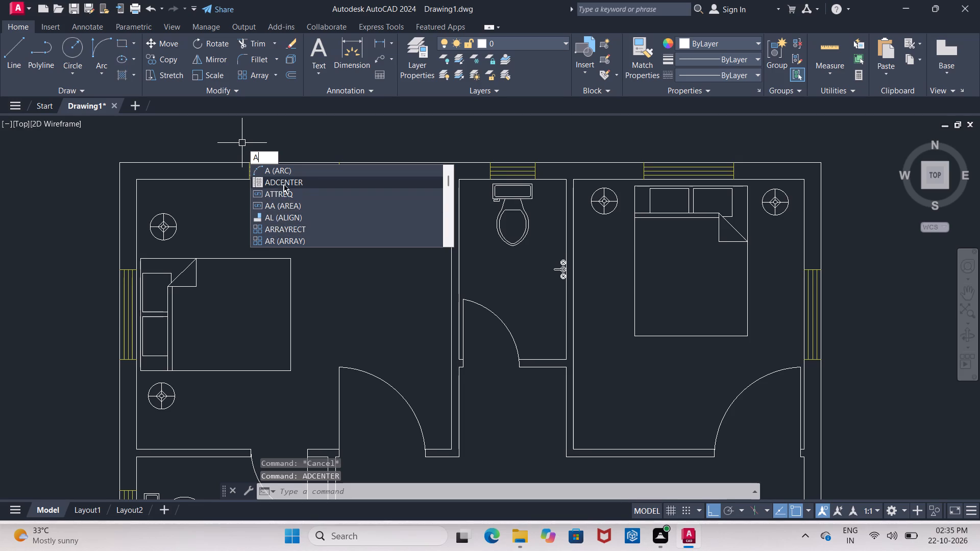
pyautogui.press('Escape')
# Place a multiline text box above the bed in the upper-left bedroom of the floor plan and enter MASTER BEDROOM.
pyautogui.click(321, 59)
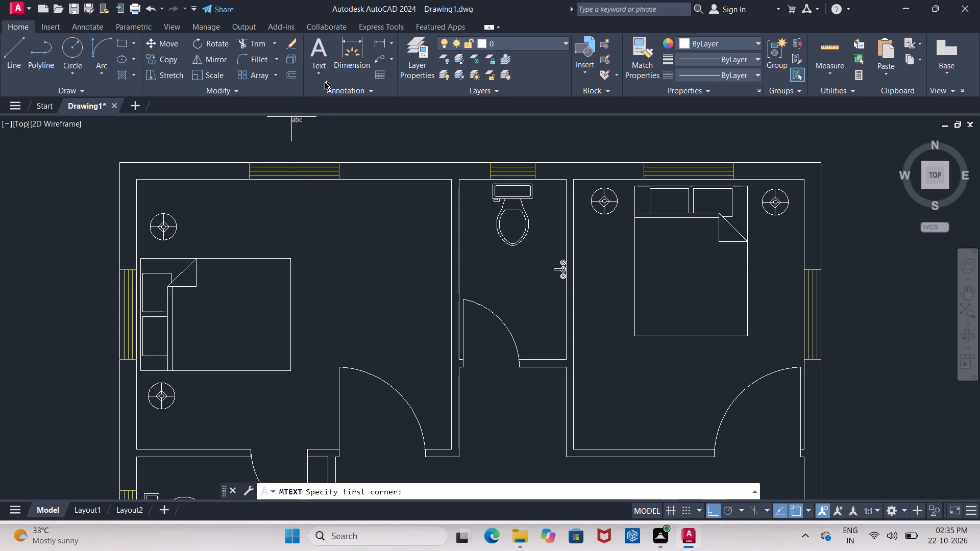
pyautogui.click(227, 217)
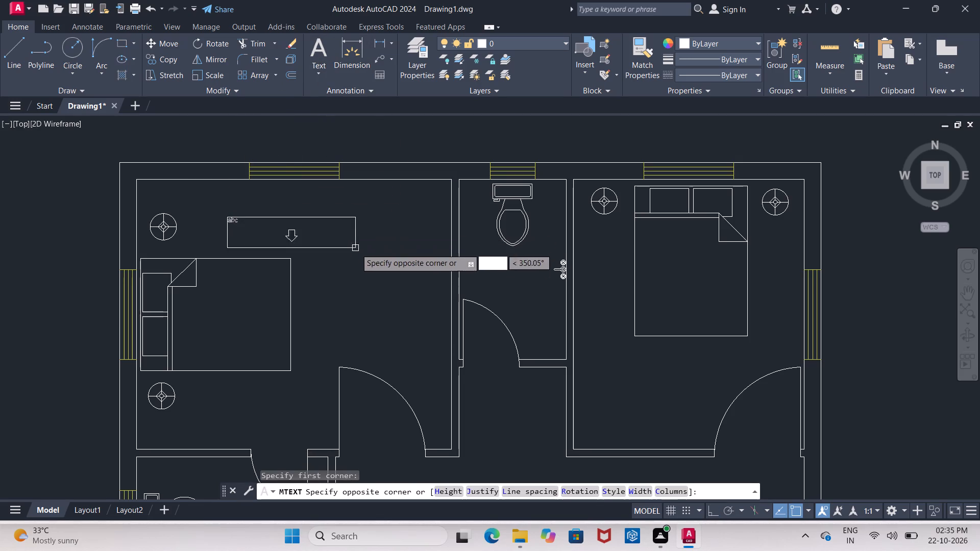
pyautogui.click(424, 241)
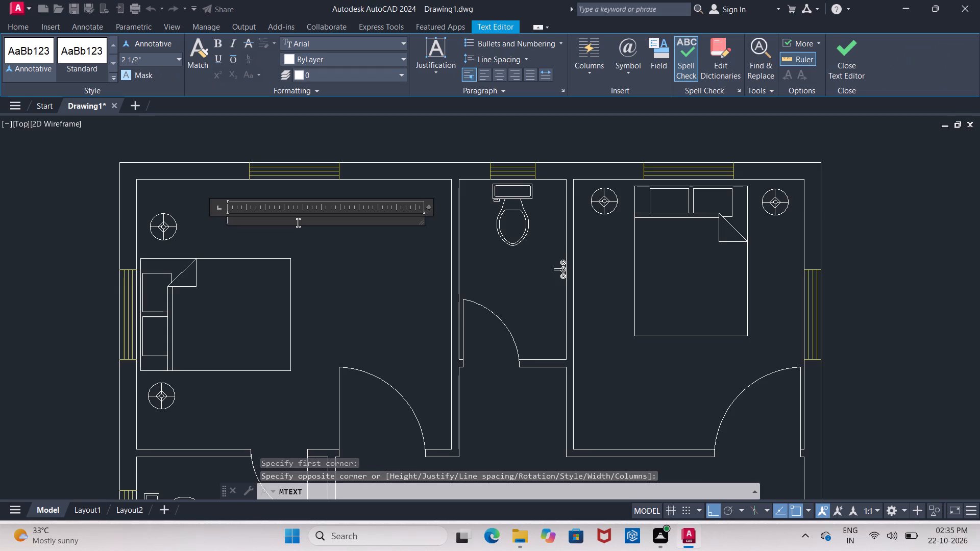
pyautogui.press('m')
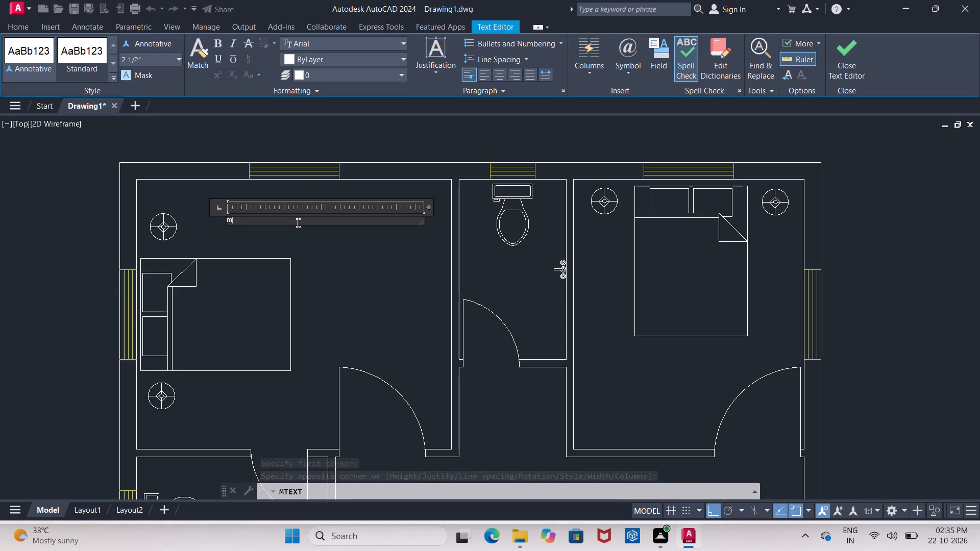
pyautogui.press('BackSpace')
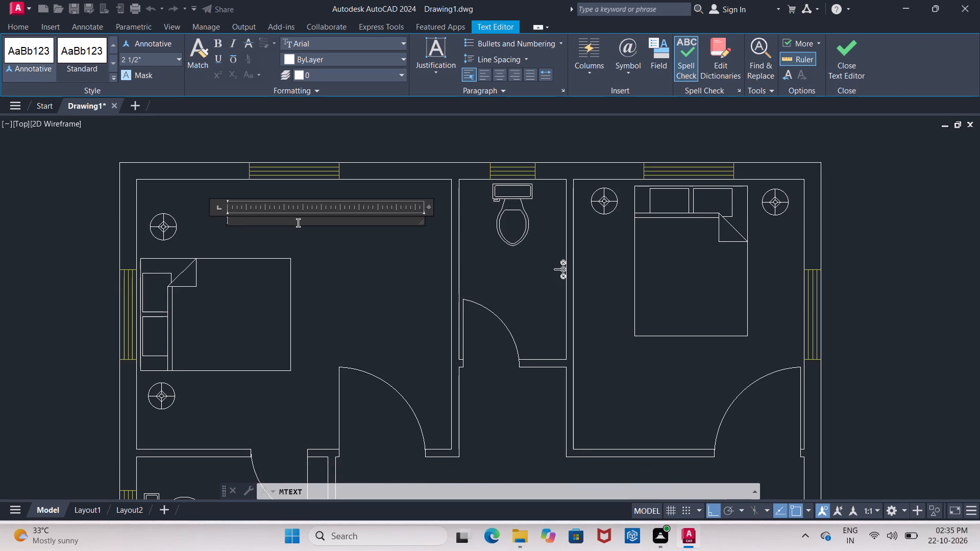
pyautogui.write('MASTER')
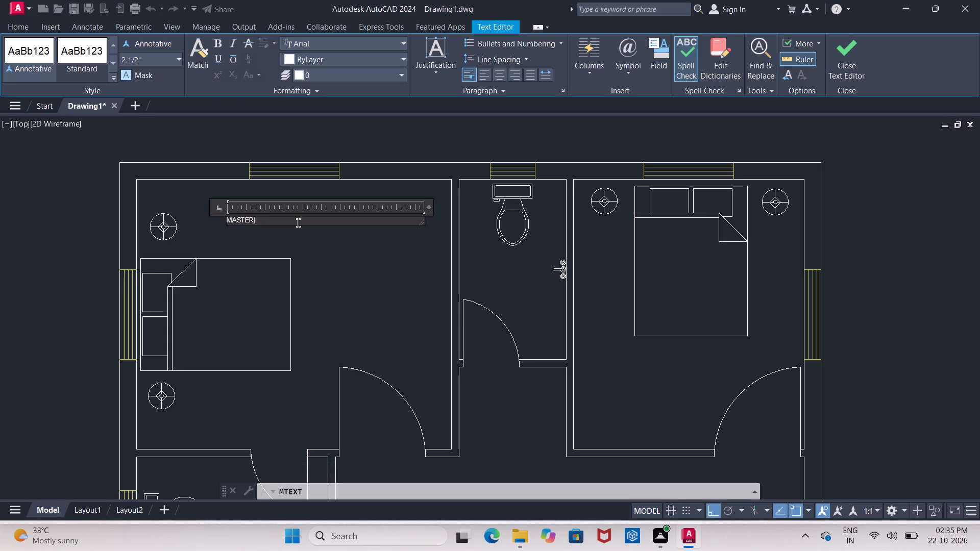
pyautogui.press('space')
pyautogui.write('BER')
pyautogui.press('BackSpace')
pyautogui.press('d')
pyautogui.write('ROOM')
# Add the room size 14'X12' as a second line below the MASTER BEDROOM label.
pyautogui.press('Return')
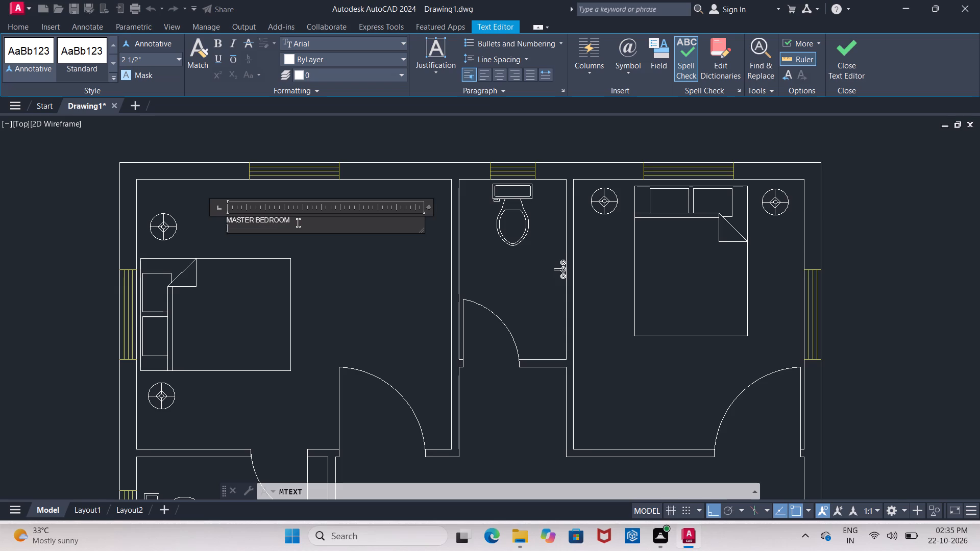
pyautogui.write("14'")
pyautogui.press('x')
pyautogui.write('12')
pyautogui.press("'")
# Indent the 14'X12' line with spaces so it sits centred beneath MASTER BEDROOM, and finish the text.
pyautogui.click(229, 229)
pyautogui.press('Left')
pyautogui.press('space')
pyautogui.press('space')
pyautogui.press('space')
pyautogui.press('space')
pyautogui.press('space')
pyautogui.press('space')
pyautogui.press('space')
pyautogui.press('space')
pyautogui.press('space')
pyautogui.press('space')
pyautogui.press('space')
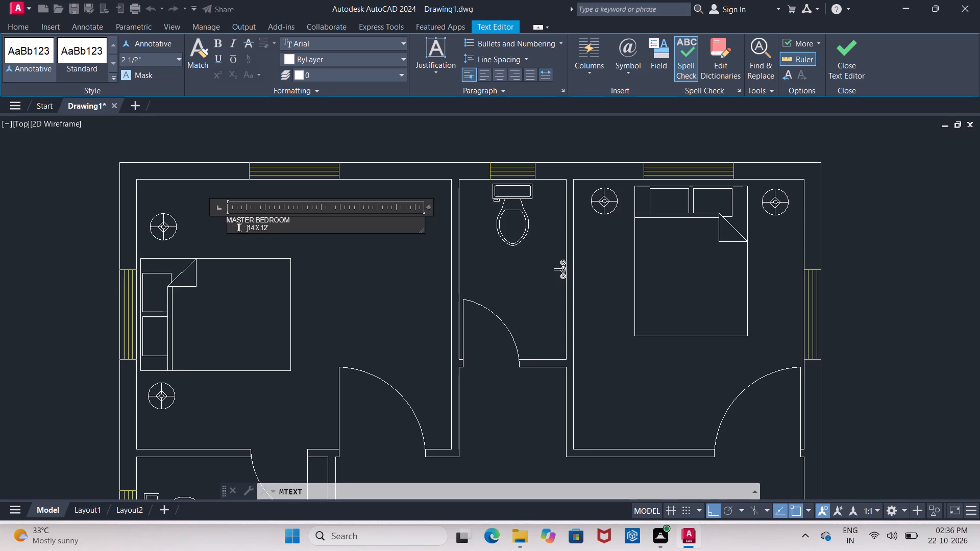
pyautogui.click(268, 247)
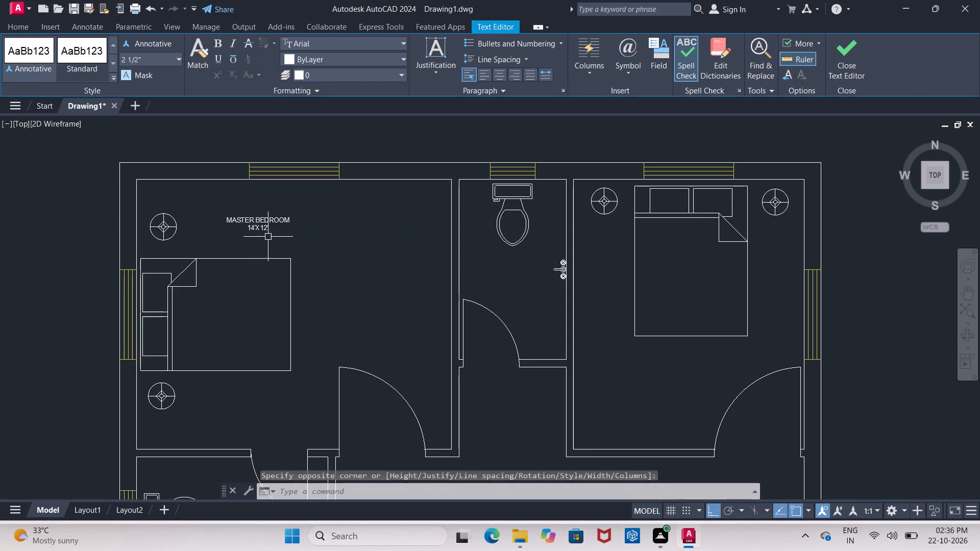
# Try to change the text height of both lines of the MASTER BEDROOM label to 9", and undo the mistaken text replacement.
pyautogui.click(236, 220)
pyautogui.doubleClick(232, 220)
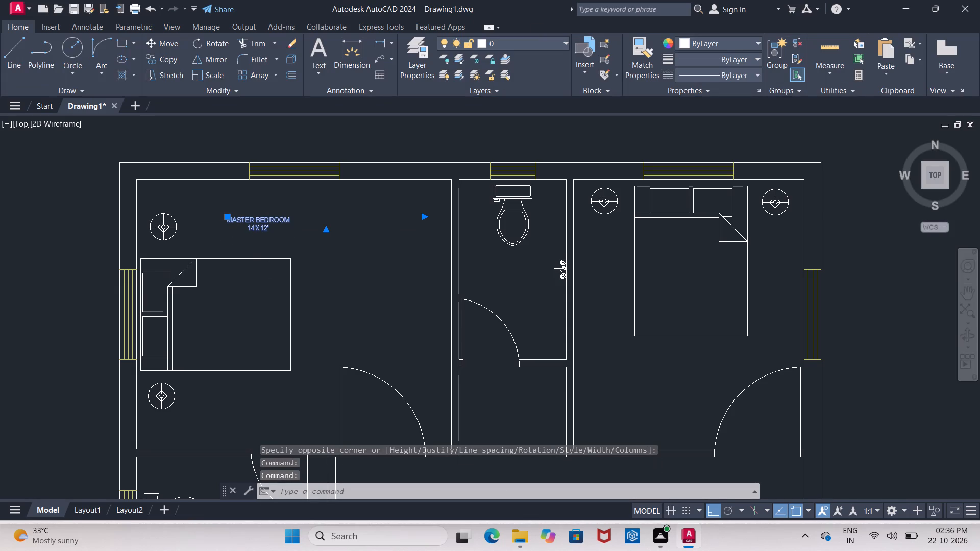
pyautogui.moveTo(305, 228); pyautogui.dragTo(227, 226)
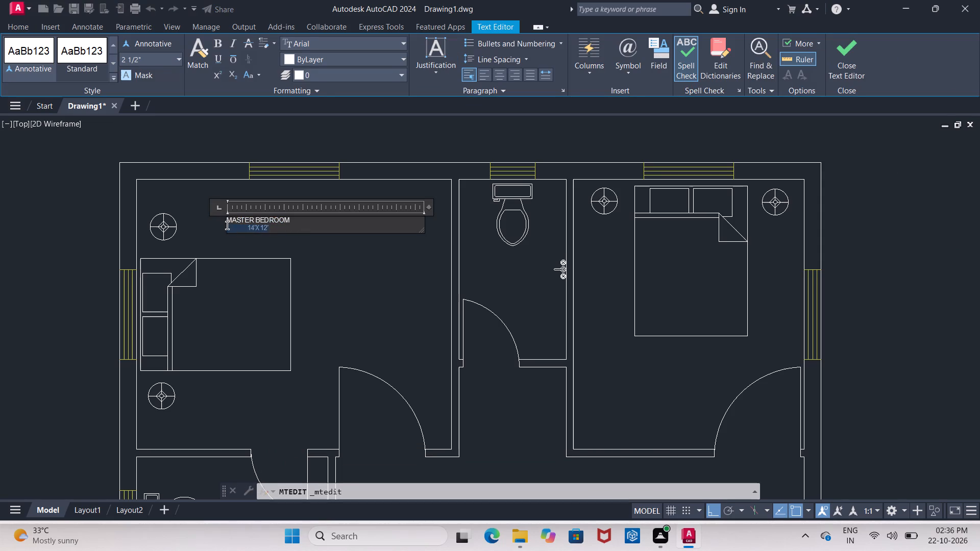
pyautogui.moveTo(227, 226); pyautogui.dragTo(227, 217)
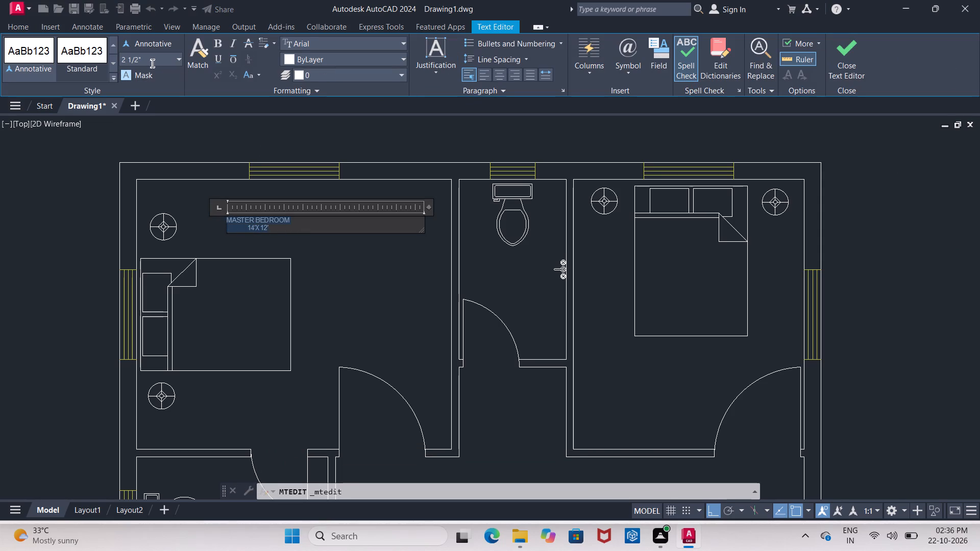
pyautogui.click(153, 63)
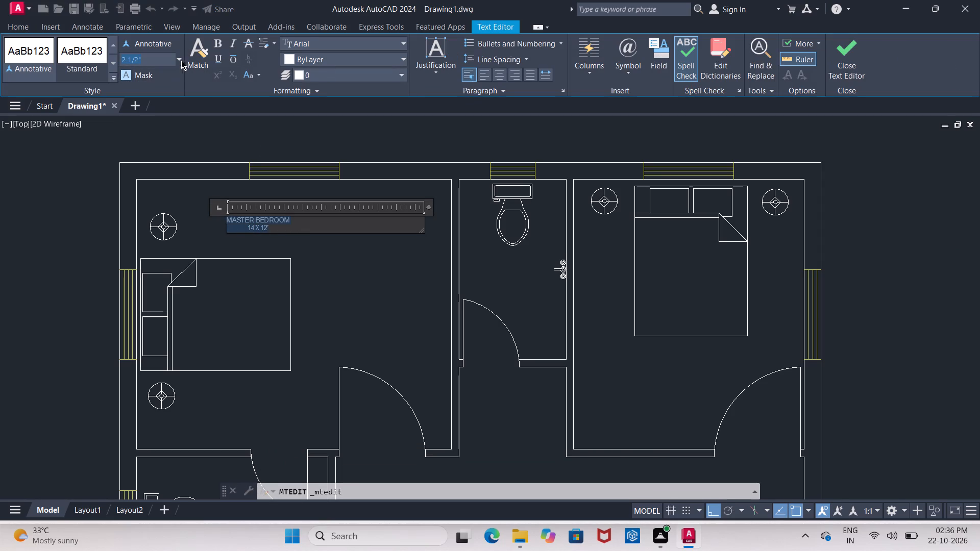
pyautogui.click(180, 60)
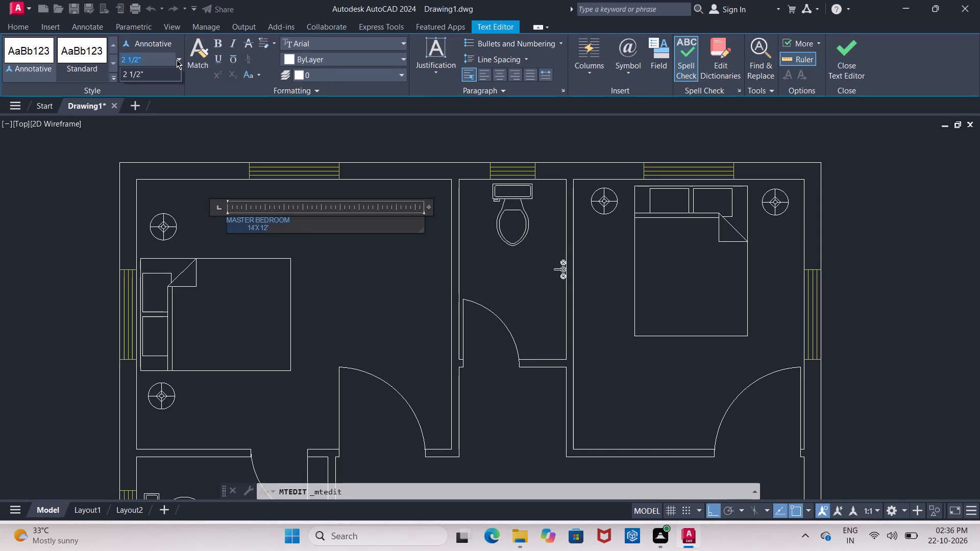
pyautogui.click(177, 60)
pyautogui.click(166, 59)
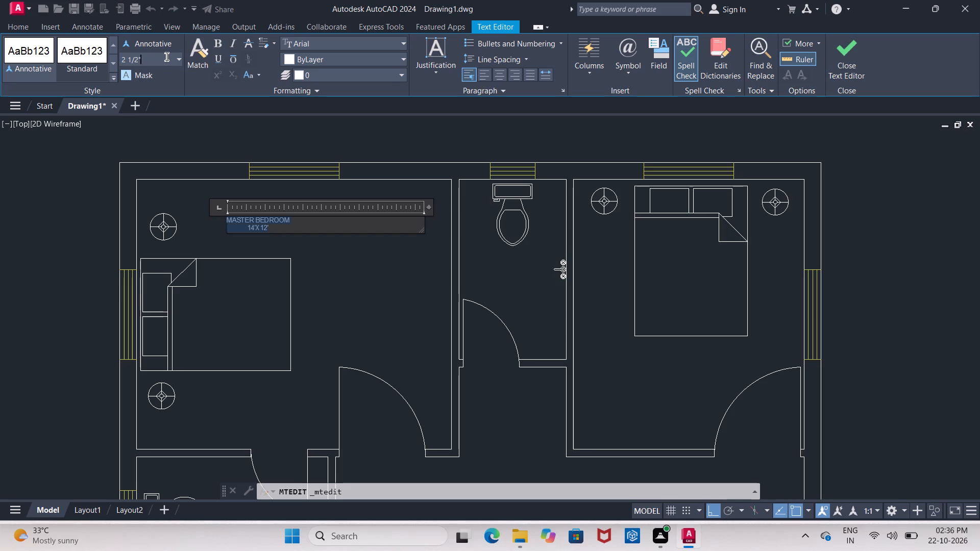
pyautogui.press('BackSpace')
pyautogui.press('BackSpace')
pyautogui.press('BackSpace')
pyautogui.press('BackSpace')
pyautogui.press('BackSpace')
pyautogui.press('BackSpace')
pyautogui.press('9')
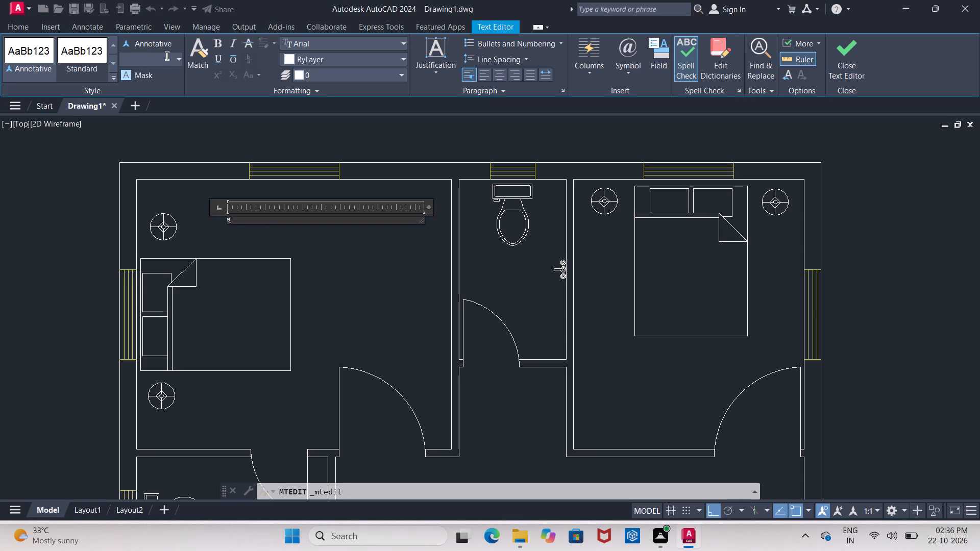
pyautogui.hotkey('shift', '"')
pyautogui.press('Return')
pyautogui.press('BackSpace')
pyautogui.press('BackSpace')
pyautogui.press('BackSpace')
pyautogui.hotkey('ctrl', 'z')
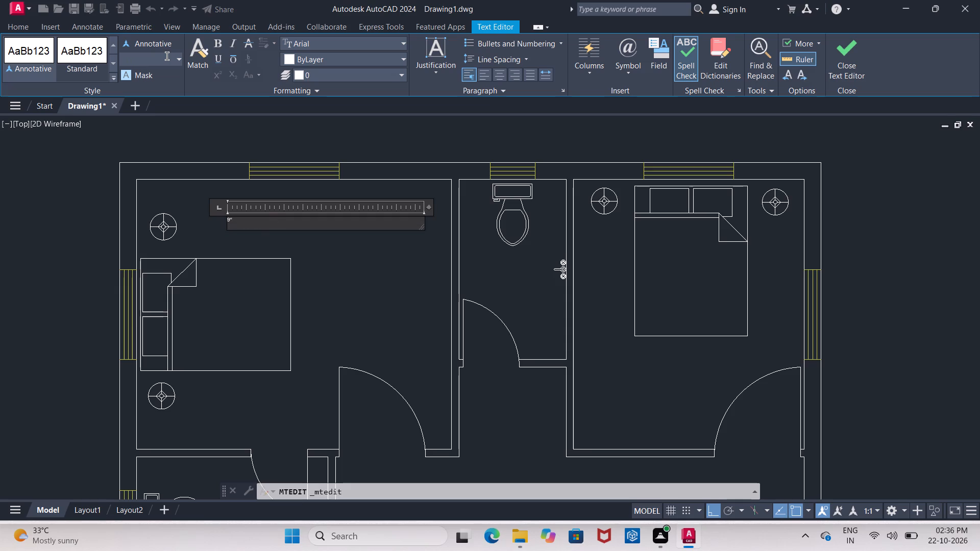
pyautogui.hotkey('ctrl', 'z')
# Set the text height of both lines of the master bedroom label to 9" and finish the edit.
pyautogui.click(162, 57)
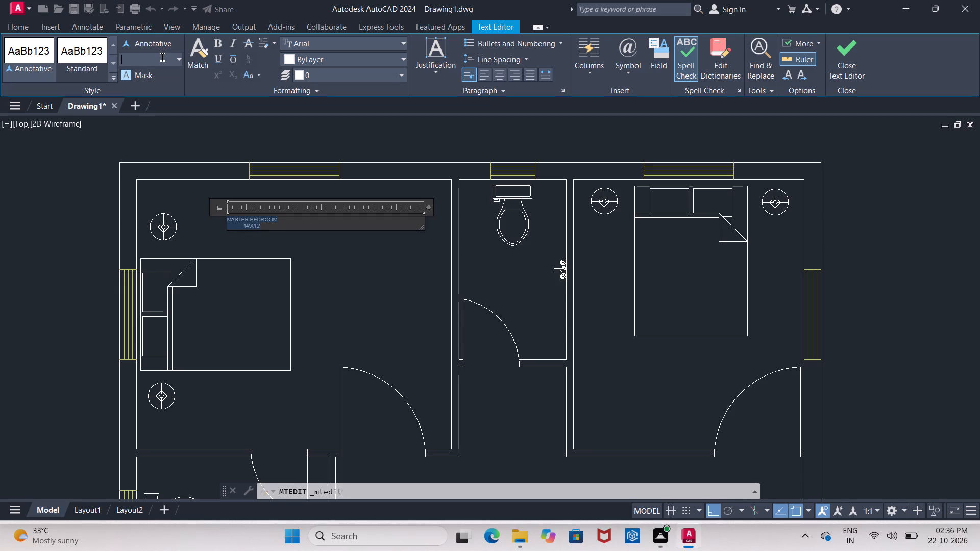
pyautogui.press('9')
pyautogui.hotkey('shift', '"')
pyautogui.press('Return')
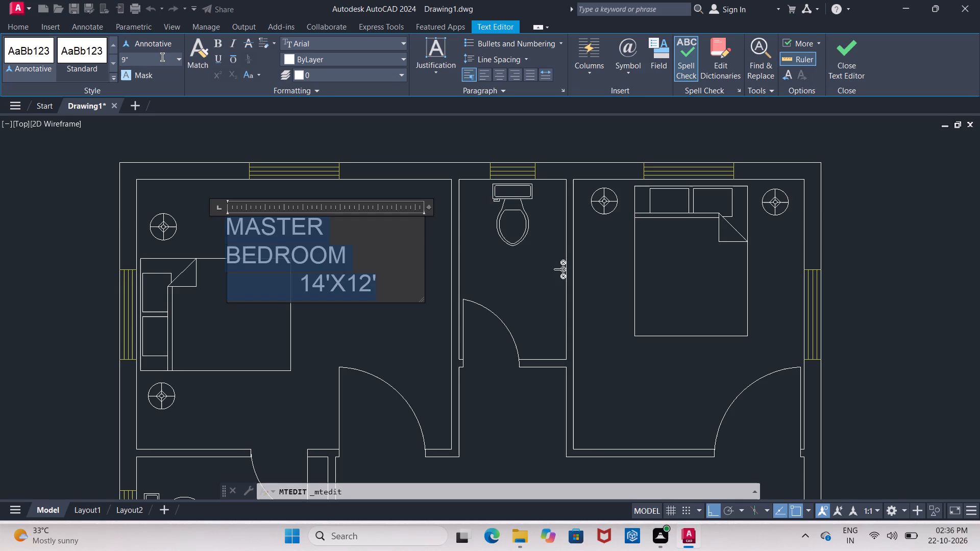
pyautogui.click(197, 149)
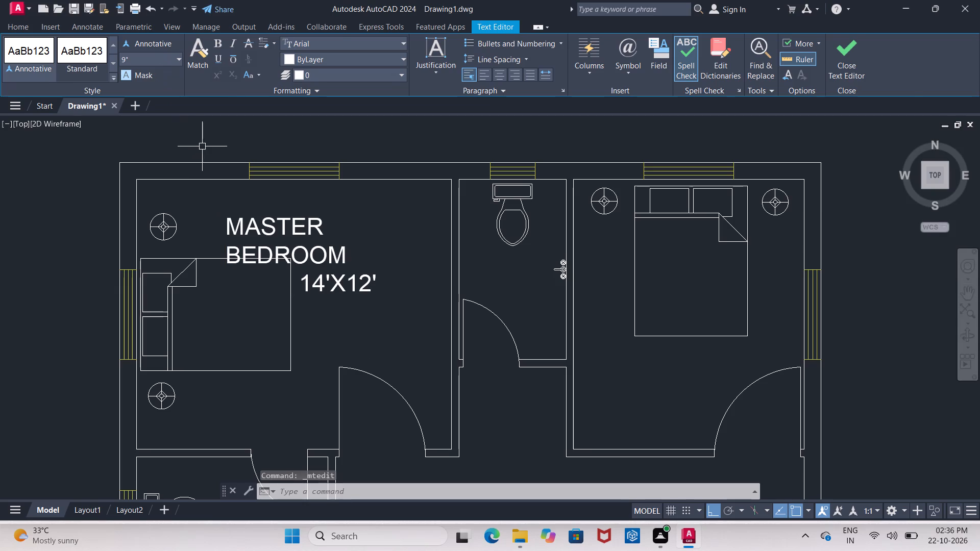
# Remove the space between MASTER and BEDROOM so the name runs on one line, and widen the text box.
pyautogui.click(266, 246)
pyautogui.doubleClick(266, 244)
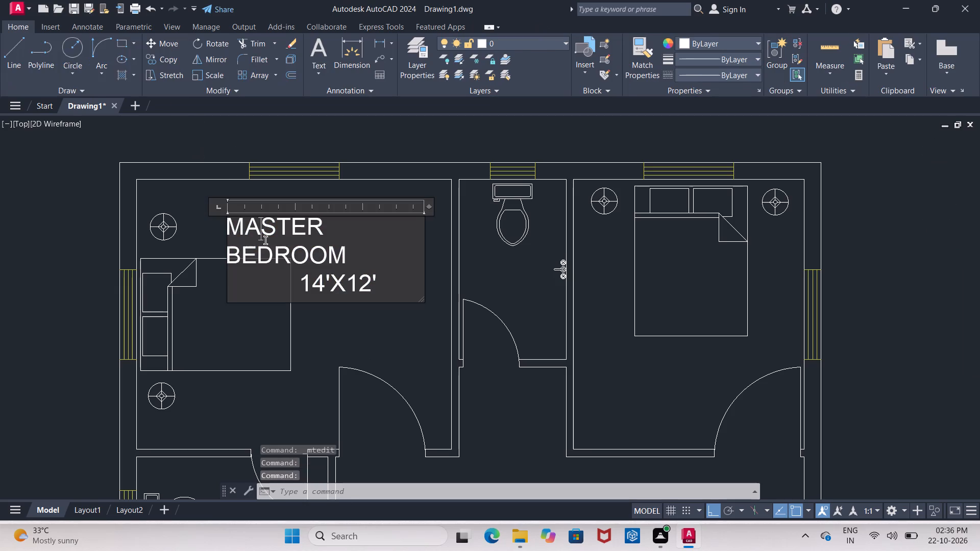
pyautogui.click(229, 257)
pyautogui.press('BackSpace')
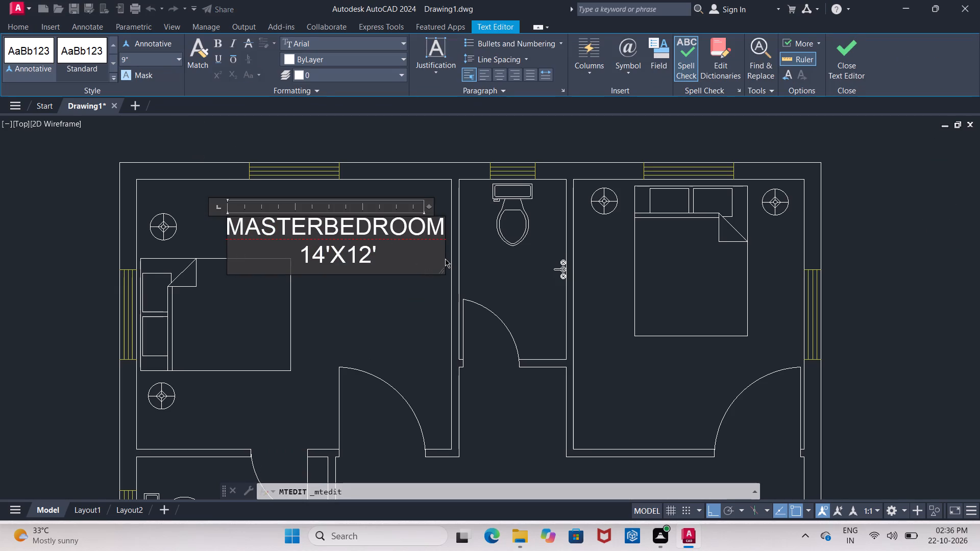
pyautogui.moveTo(443, 254); pyautogui.dragTo(500, 251)
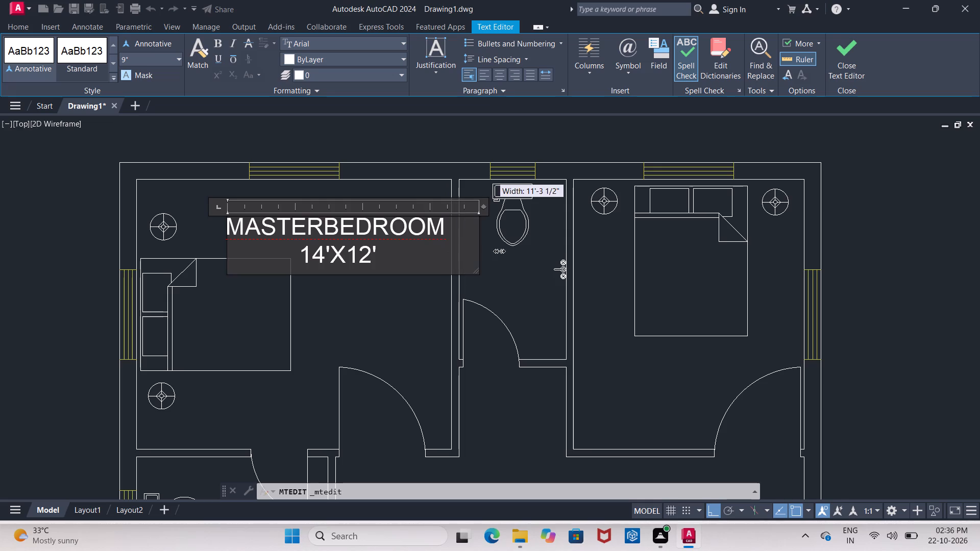
pyautogui.moveTo(500, 251); pyautogui.dragTo(507, 251)
# Remove one leading space before 14'X12' in the master bedroom label and finish the text.
pyautogui.click(297, 253)
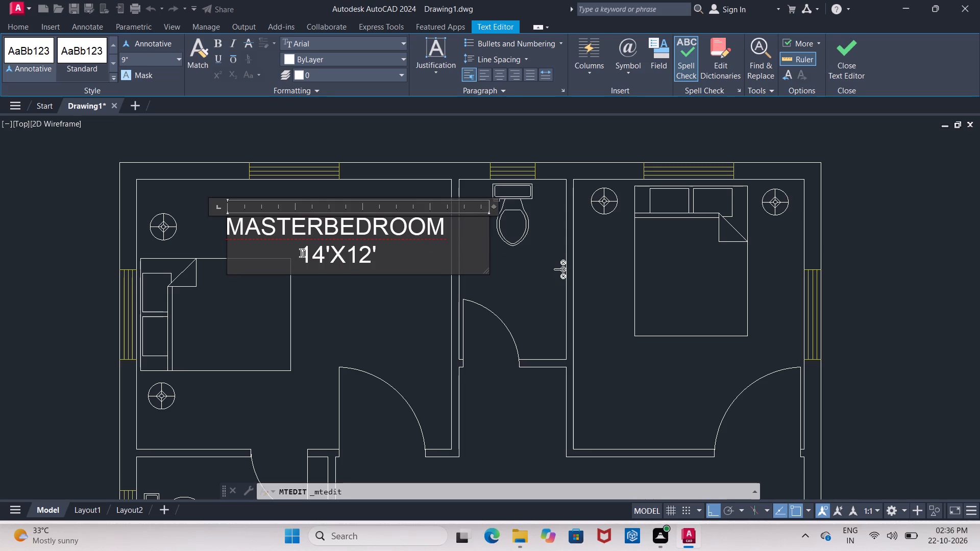
pyautogui.press('BackSpace')
pyautogui.click(332, 291)
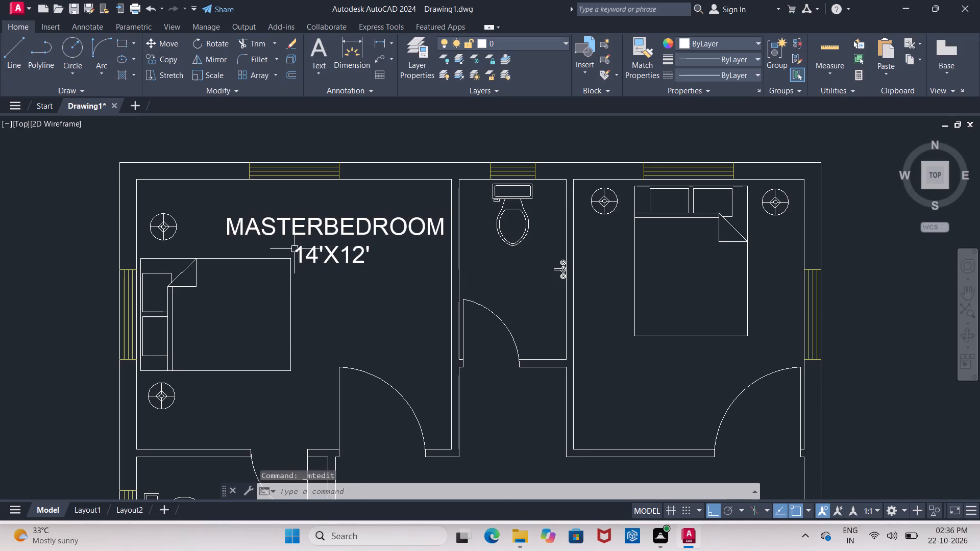
# Move the MASTERBEDROOM label horizontally towards the bedside lamp so it fits between the lamp and the bathroom wall.
pyautogui.scroll(-3, 294, 249)
pyautogui.scroll(2, 312, 276)
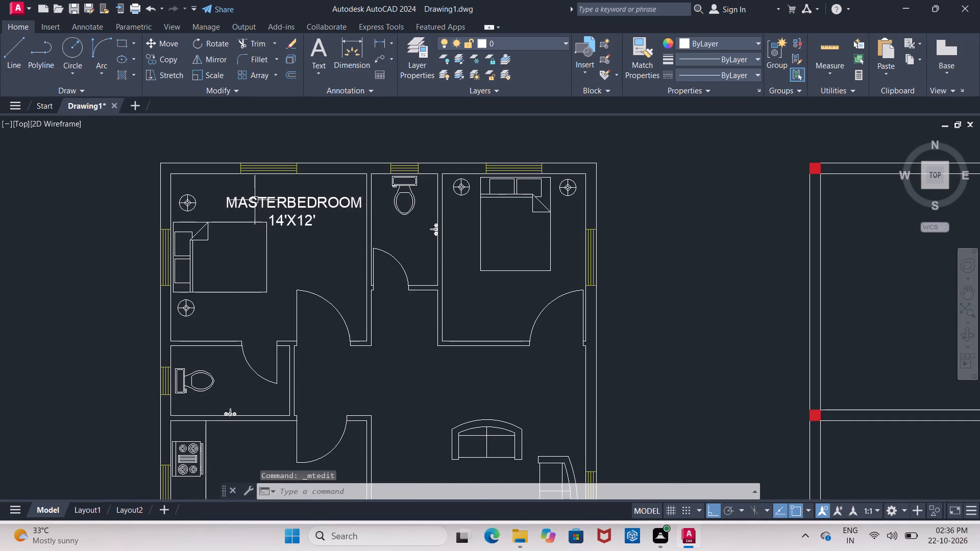
pyautogui.scroll(1, 254, 199)
pyautogui.click(284, 203)
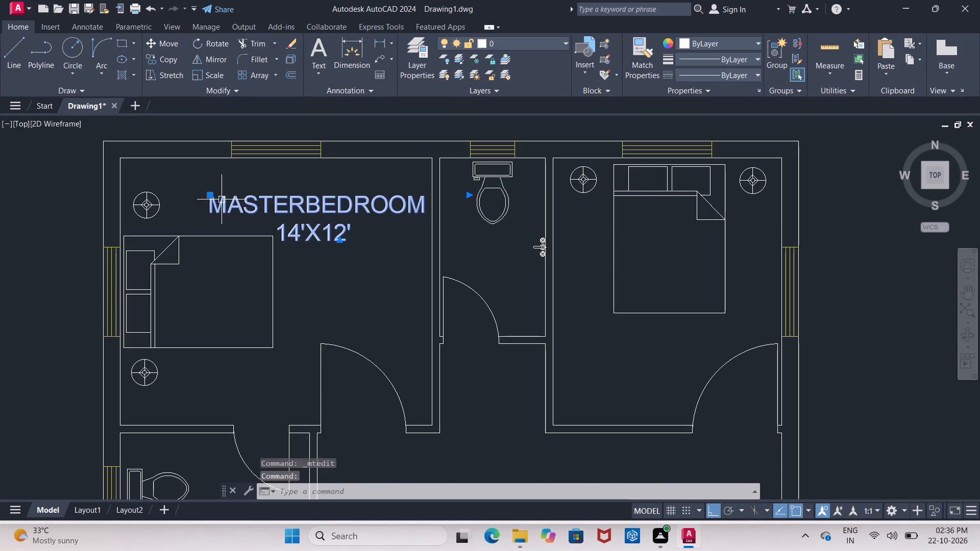
pyautogui.click(210, 196)
pyautogui.click(177, 191)
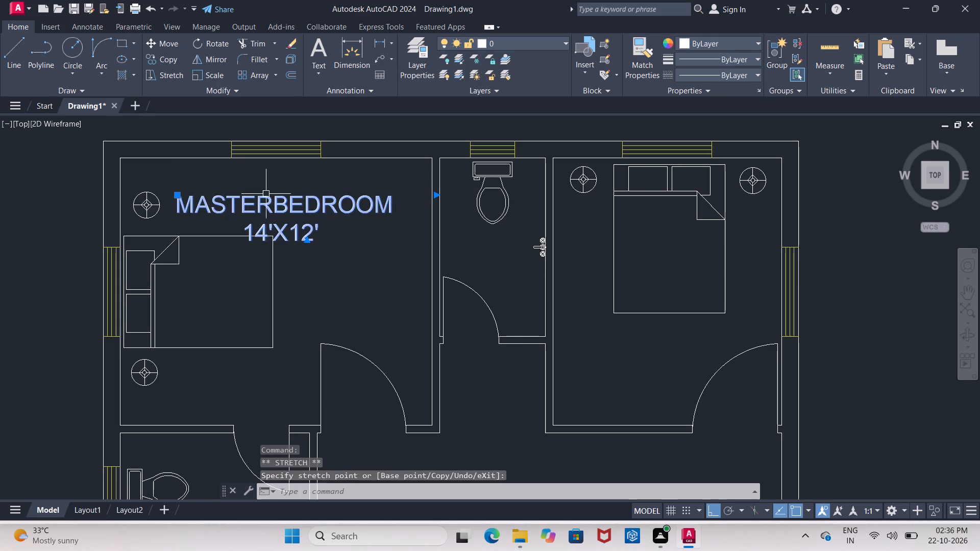
pyautogui.press('Escape')
# Set the text height of both lines of the MASTERBEDROOM label to 8" and finish the edit.
pyautogui.doubleClick(258, 203)
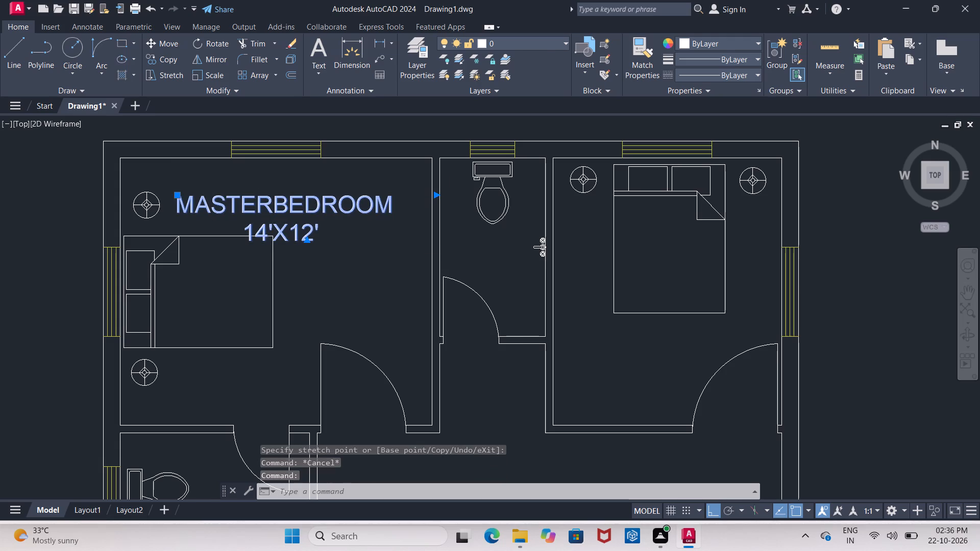
pyautogui.moveTo(340, 241); pyautogui.dragTo(181, 201)
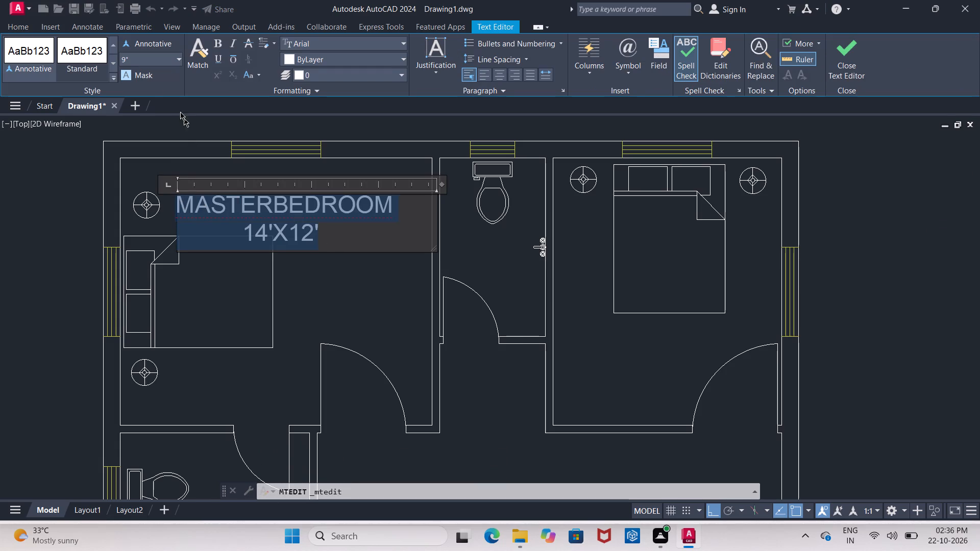
pyautogui.click(154, 61)
pyautogui.press('BackSpace')
pyautogui.press('8')
pyautogui.hotkey('shift', '"')
pyautogui.press('Return')
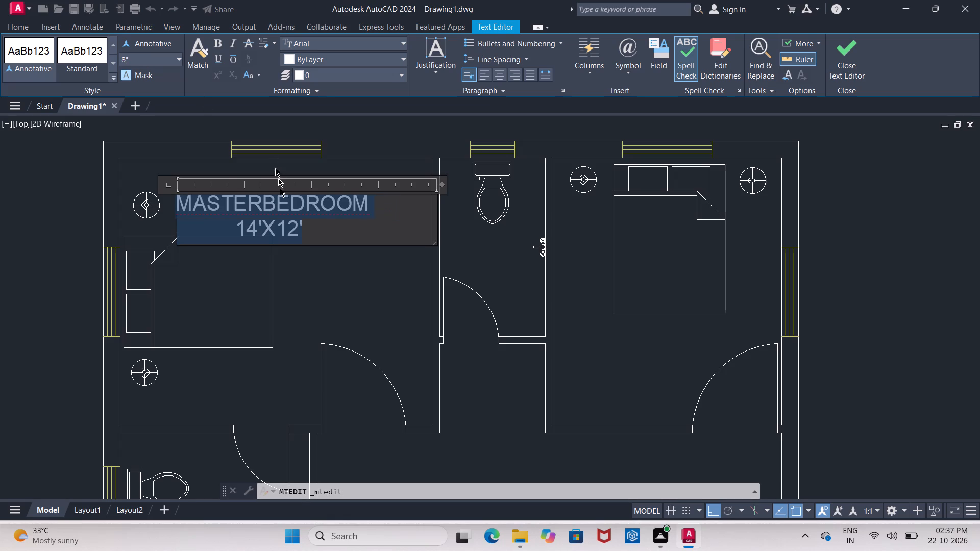
pyautogui.click(298, 277)
# Change the colour of the MASTERBEDROOM label to Magenta and deselect it.
pyautogui.scroll(-4, 300, 203)
pyautogui.scroll(2, 290, 250)
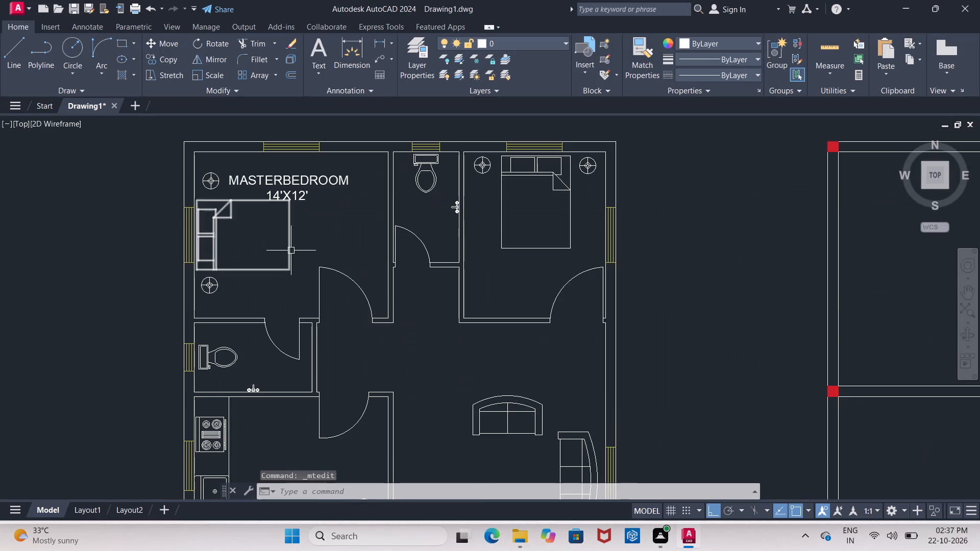
pyautogui.click(272, 183)
pyautogui.press('c')
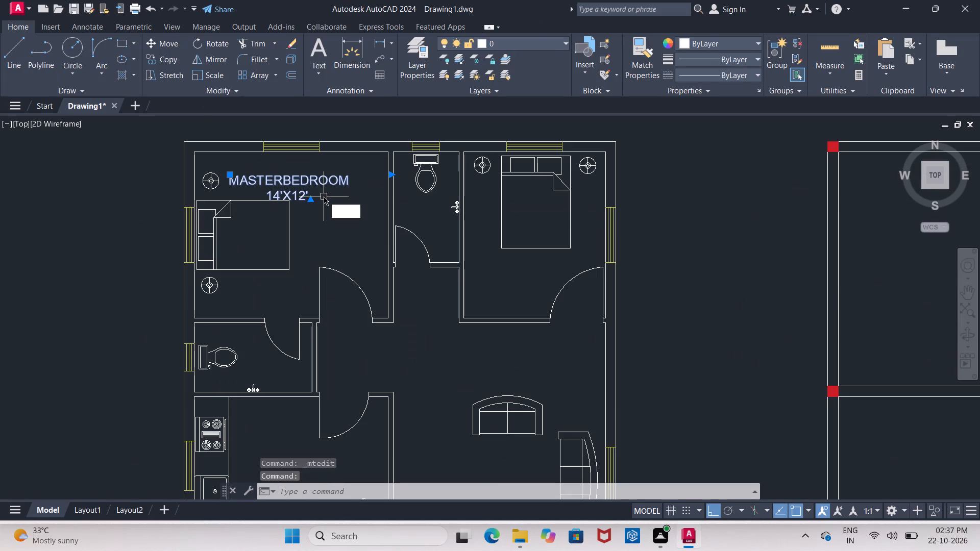
pyautogui.press('BackSpace')
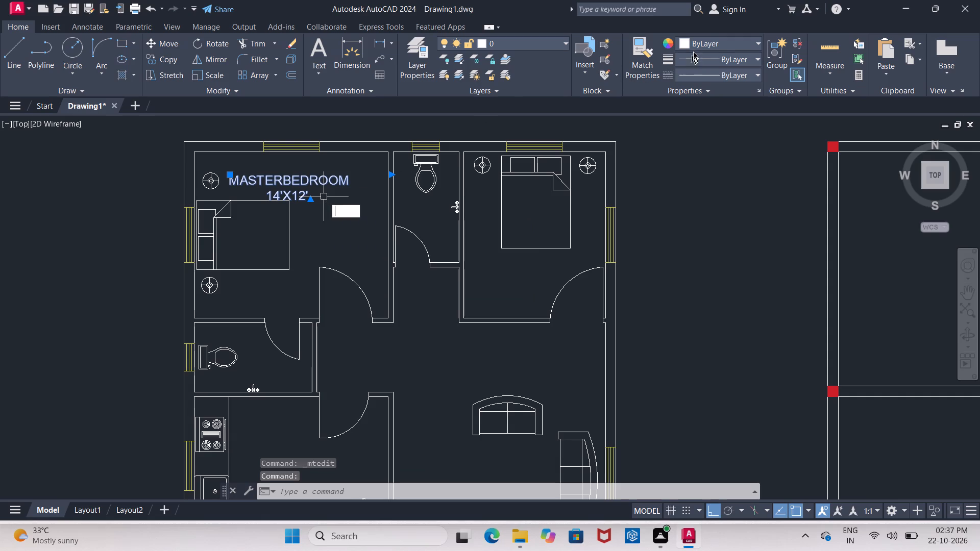
pyautogui.click(699, 44)
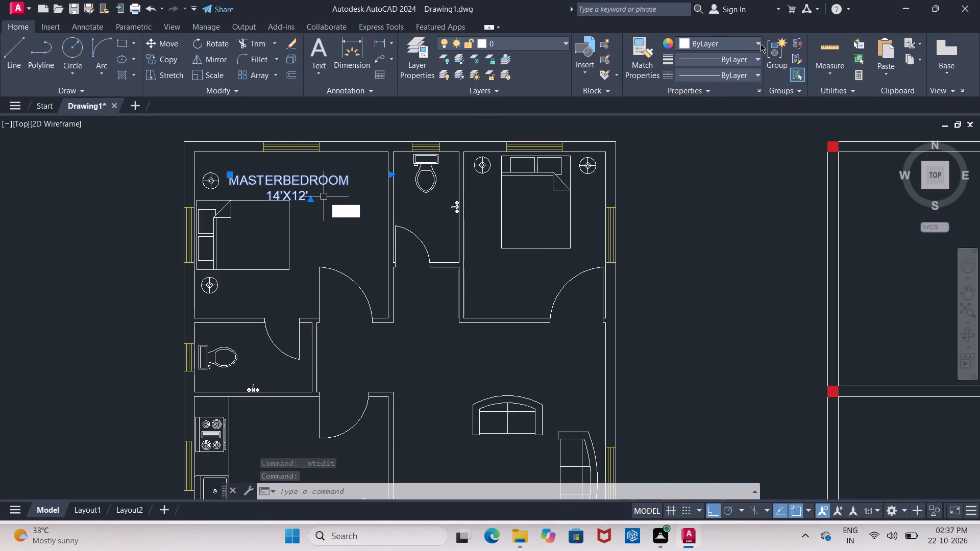
pyautogui.press('BackSpace')
pyautogui.click(761, 44)
pyautogui.click(757, 45)
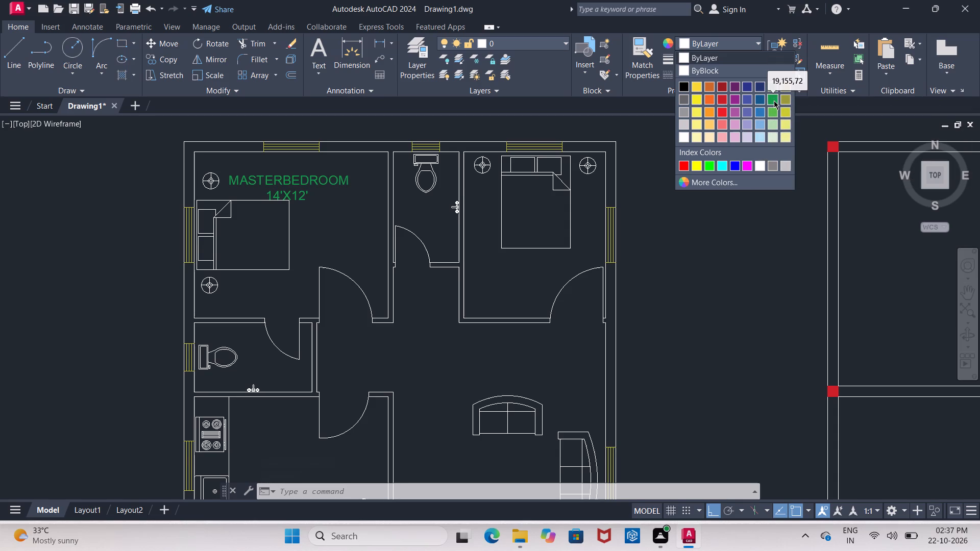
pyautogui.click(745, 168)
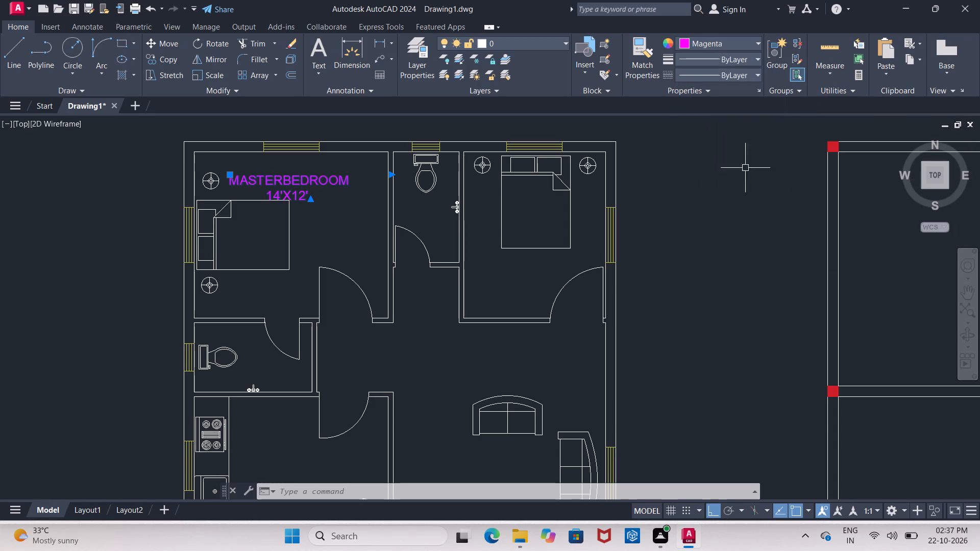
pyautogui.click(339, 200)
pyautogui.press('Escape')
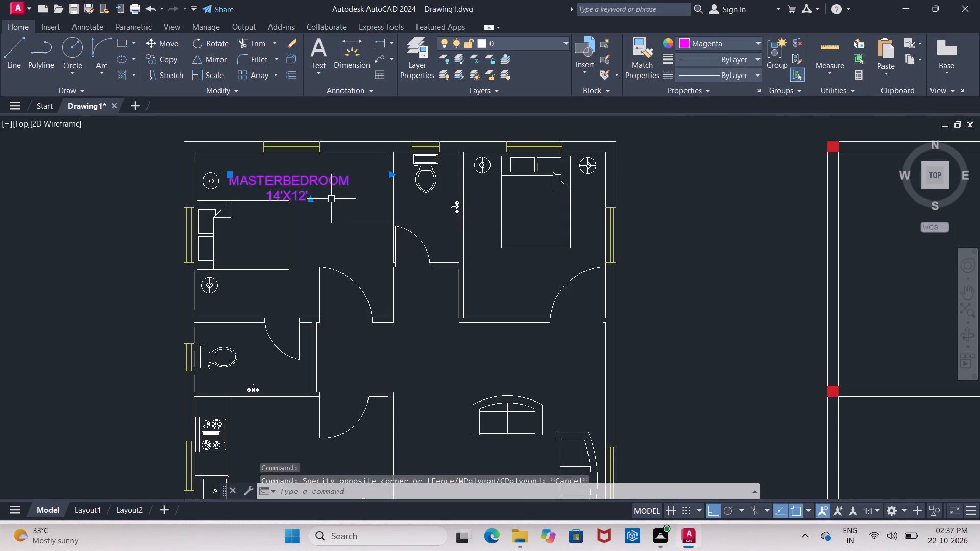
pyautogui.press('Escape')
# Copy the MASTERBEDROOM label into the second bedroom, just below the bed, with polar tracking instead of ortho.
pyautogui.click(291, 183)
pyautogui.press('c')
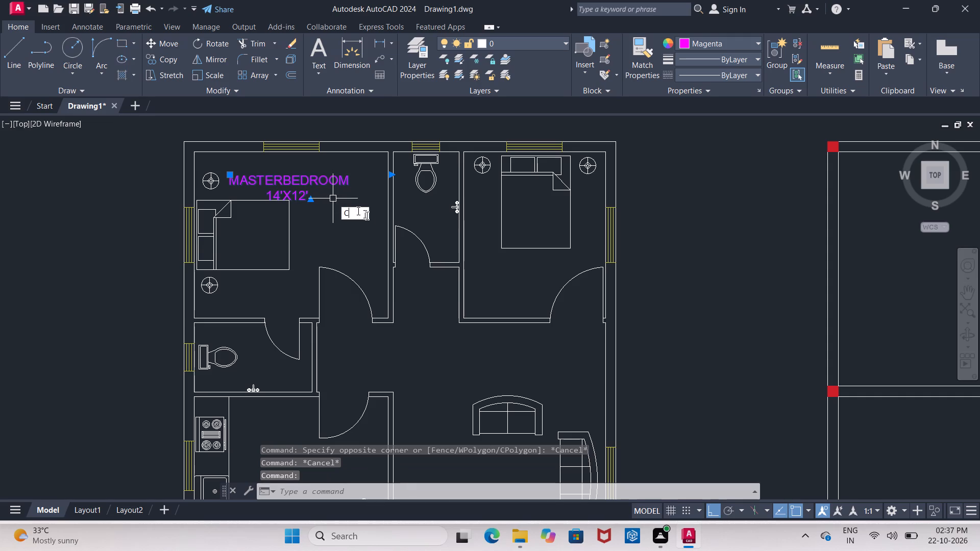
pyautogui.click(366, 236)
pyautogui.click(280, 179)
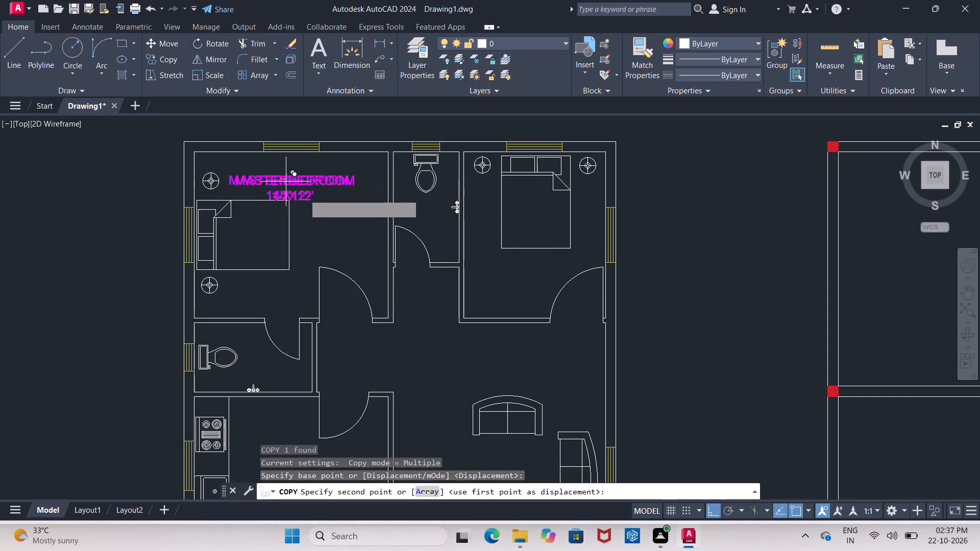
pyautogui.scroll(-2, 313, 206)
pyautogui.scroll(3, 396, 219)
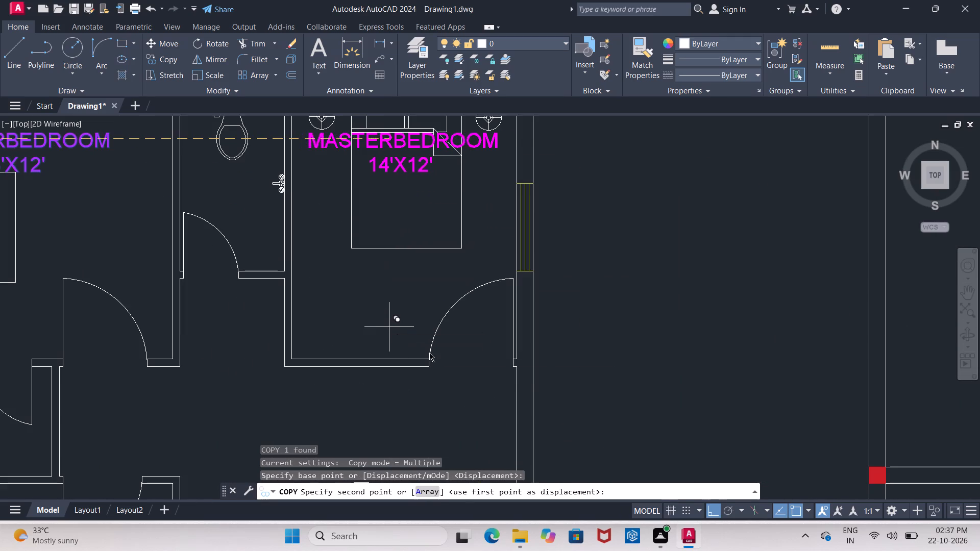
pyautogui.click(733, 510)
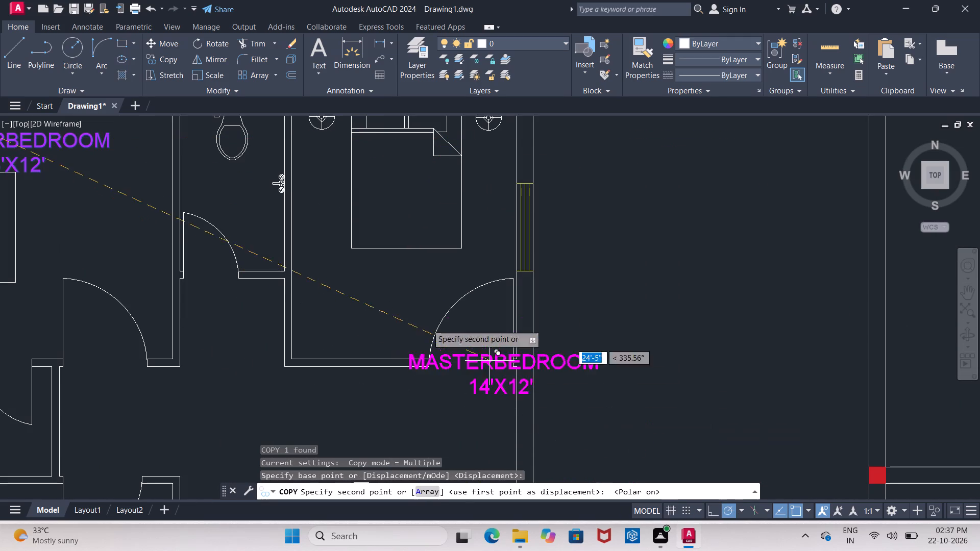
pyautogui.click(394, 265)
pyautogui.press('Escape')
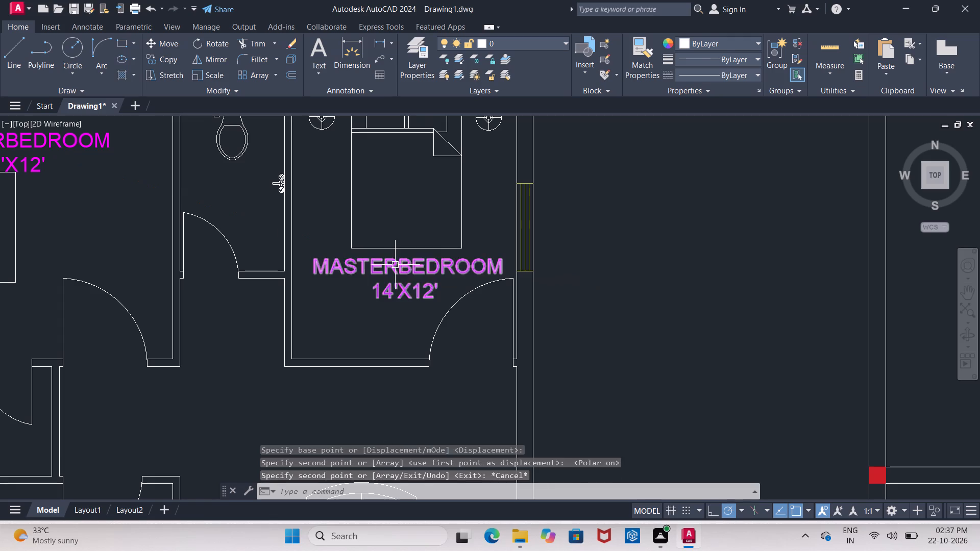
# Change the name in the copied label to BEDROOM, preceded by six spaces to centre it over the size line.
pyautogui.doubleClick(399, 275)
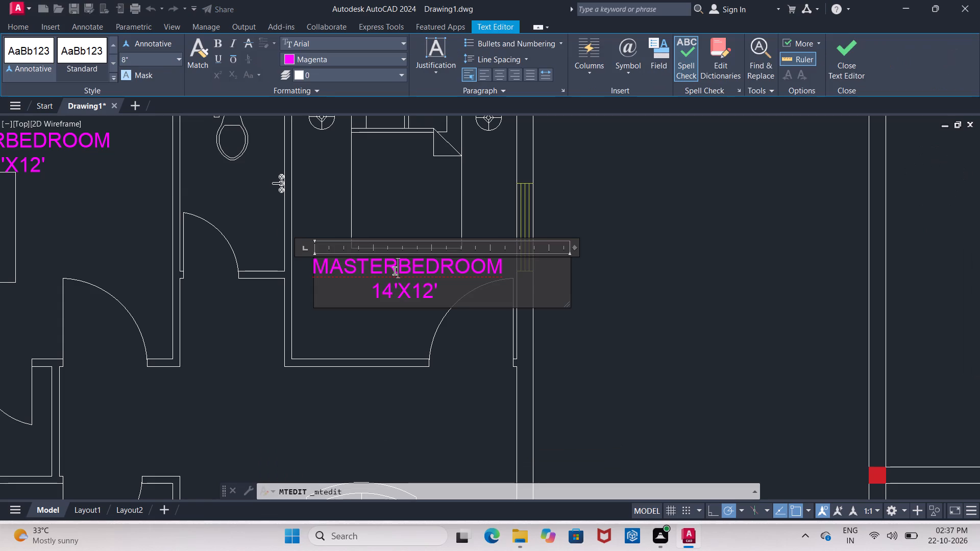
pyautogui.click(395, 271)
pyautogui.press('BackSpace')
pyautogui.press('BackSpace')
pyautogui.press('BackSpace')
pyautogui.press('BackSpace')
pyautogui.press('BackSpace')
pyautogui.press('BackSpace')
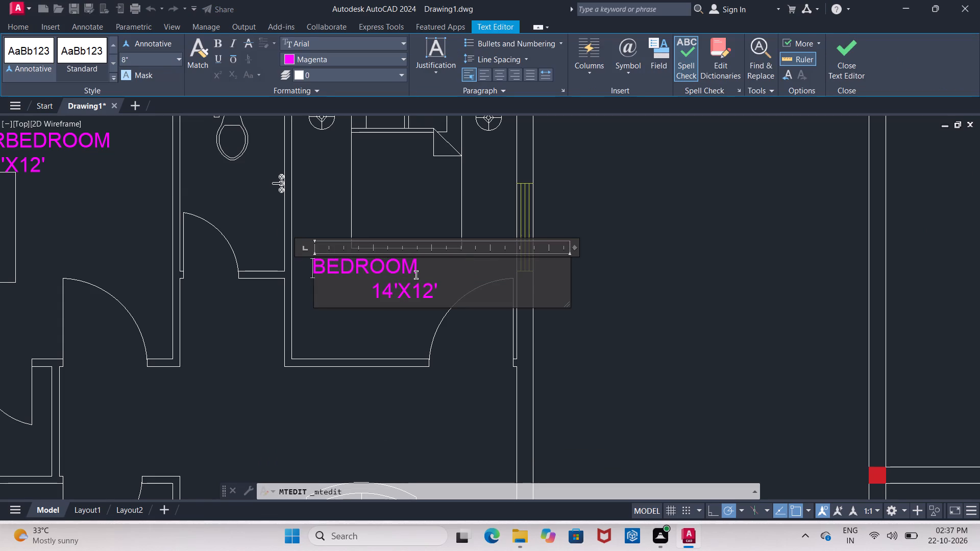
pyautogui.press('space')
pyautogui.press('space')
pyautogui.press('space')
pyautogui.press('space')
pyautogui.press('space')
pyautogui.press('space')
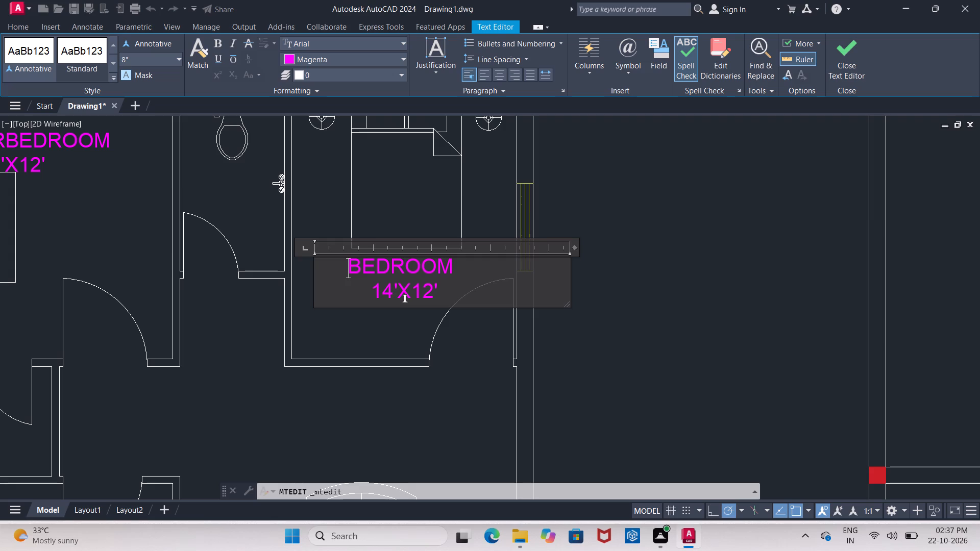
# Change the size line of the BEDROOM label to 10'3"X12' and finish the edit.
pyautogui.click(395, 296)
pyautogui.press('BackSpace')
pyautogui.press('0')
pyautogui.press("'")
pyautogui.press('BackSpace')
pyautogui.press('Right')
pyautogui.write('3"')
pyautogui.click(370, 316)
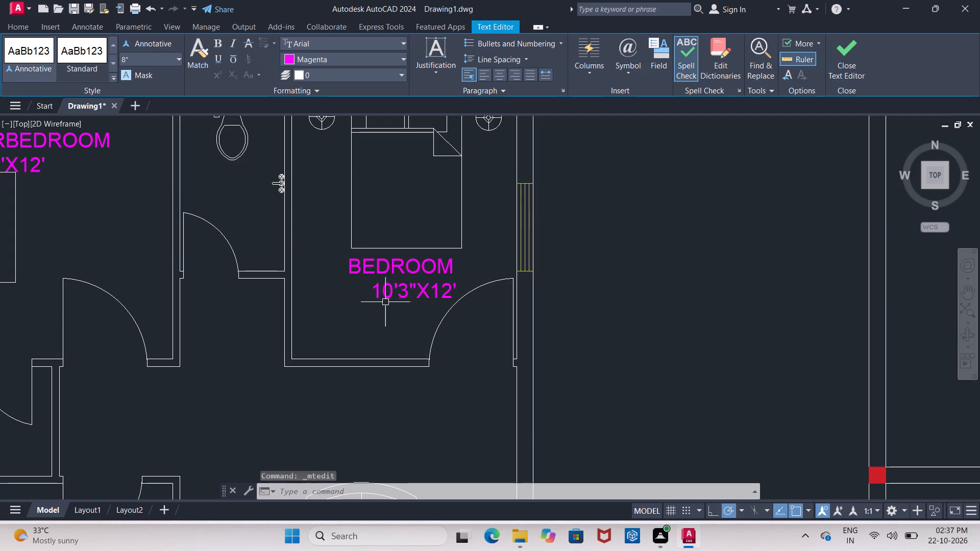
# Remove two leading spaces before 10'3"X12' in the BEDROOM label and finish the edit.
pyautogui.scroll(-1, 401, 252)
pyautogui.doubleClick(395, 270)
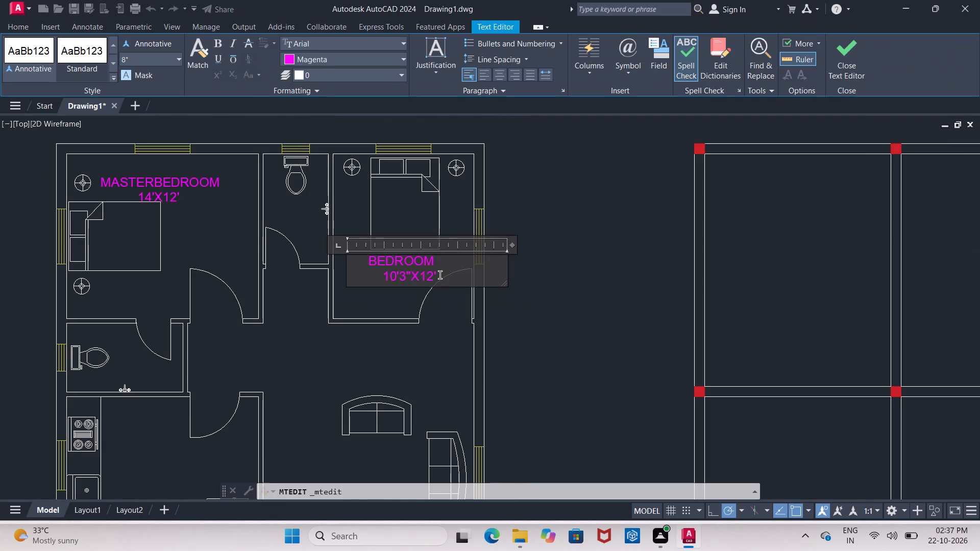
pyautogui.click(383, 279)
pyautogui.press('BackSpace')
pyautogui.press('BackSpace')
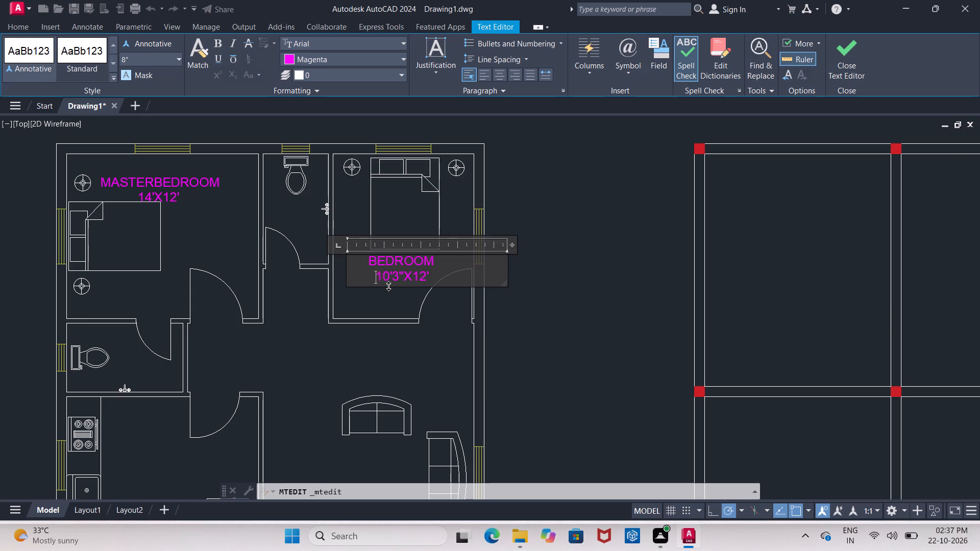
pyautogui.click(388, 296)
# Copy the BEDROOM label down into the living area, in the space between the three sofas.
pyautogui.scroll(-2, 372, 256)
pyautogui.scroll(1, 257, 333)
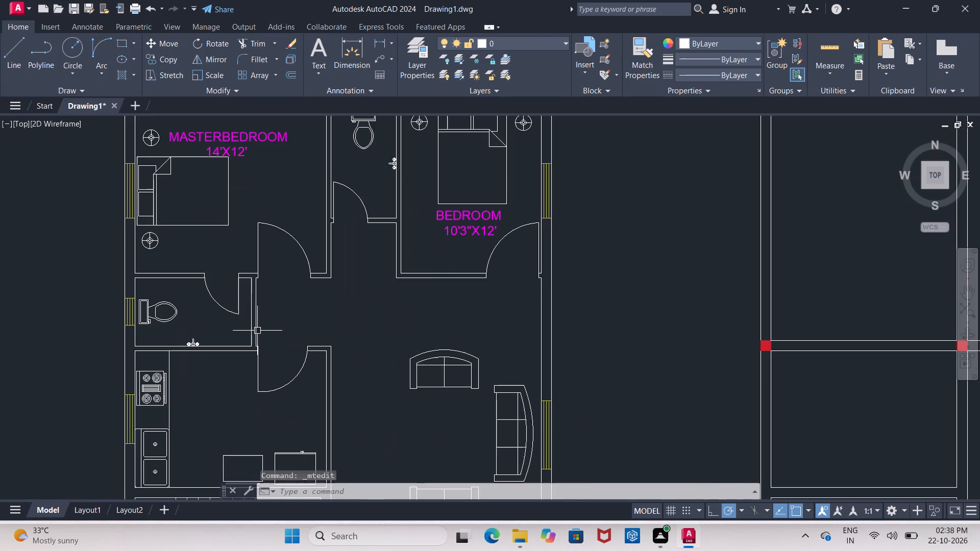
pyautogui.click(473, 229)
pyautogui.press('c')
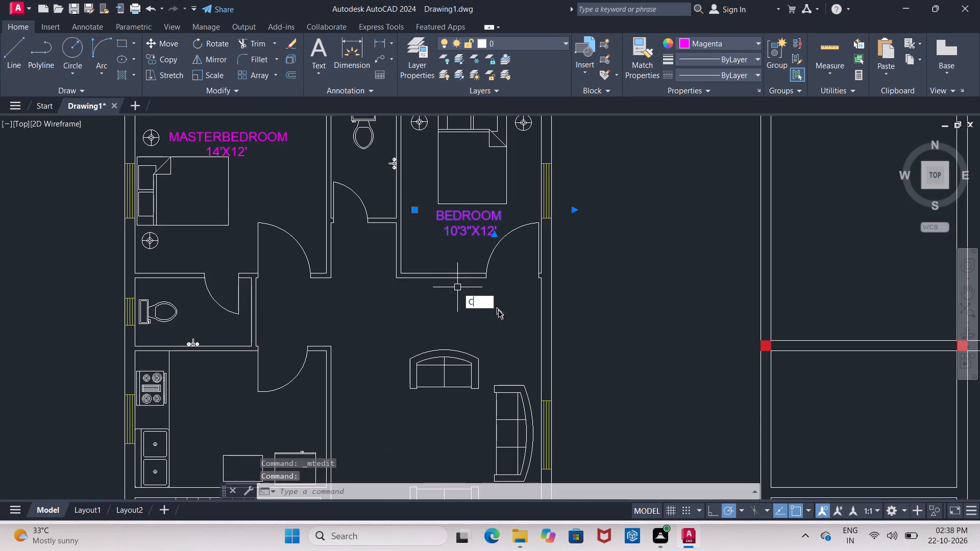
pyautogui.click(494, 326)
pyautogui.click(473, 223)
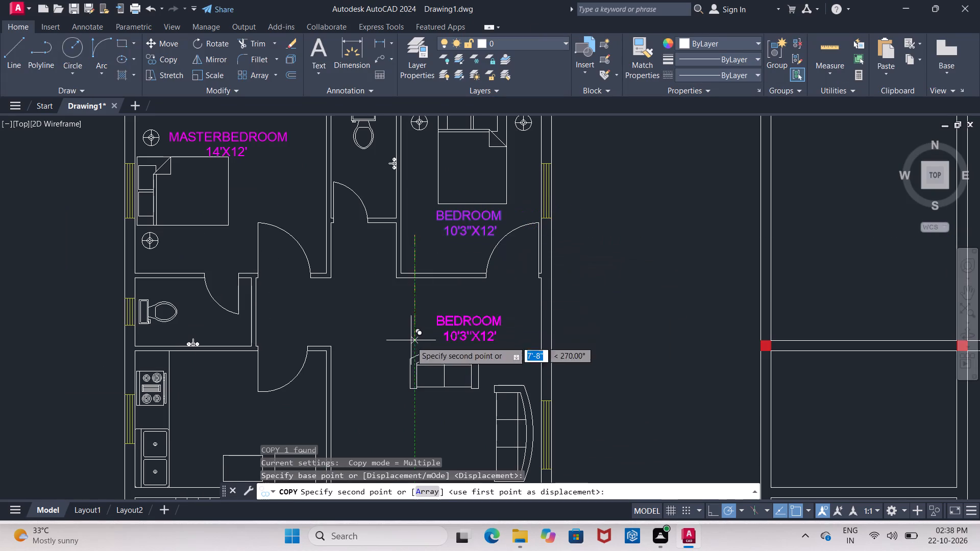
pyautogui.scroll(-2, 387, 279)
pyautogui.scroll(2, 385, 336)
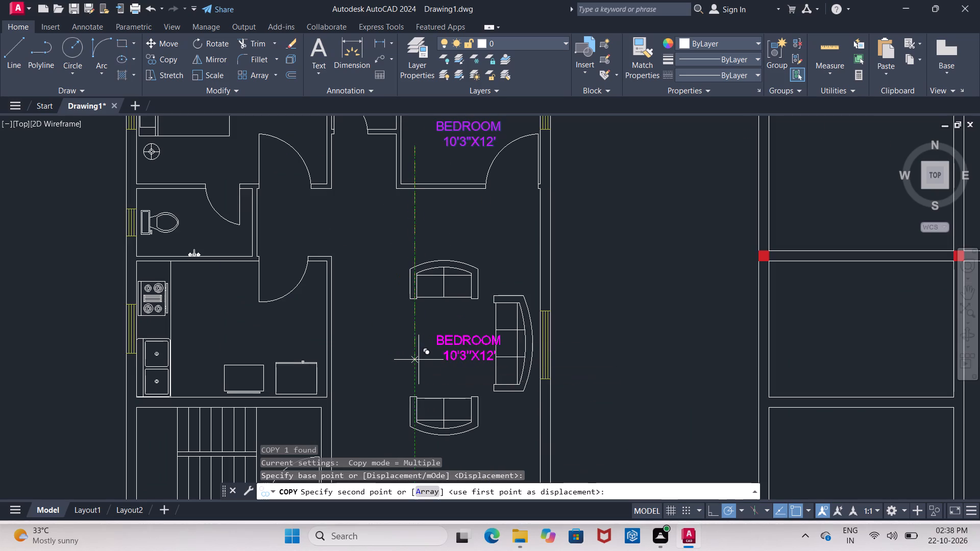
pyautogui.click(384, 358)
pyautogui.press('Escape')
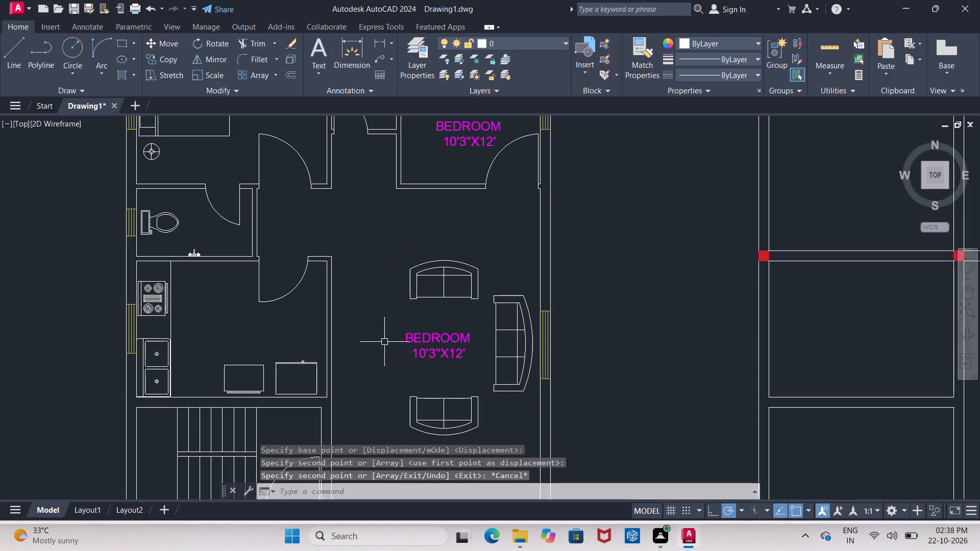
# Change the name in the label copied between the sofas to LIVING ROOM.
pyautogui.scroll(-2, 414, 266)
pyautogui.scroll(3, 426, 340)
pyautogui.doubleClick(425, 225)
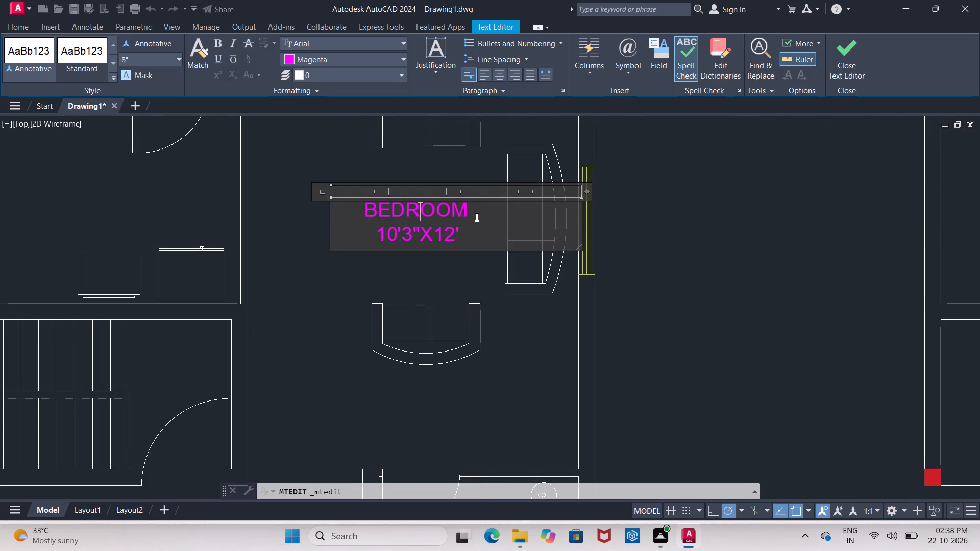
pyautogui.click(477, 217)
pyautogui.click(403, 210)
pyautogui.press('BackSpace')
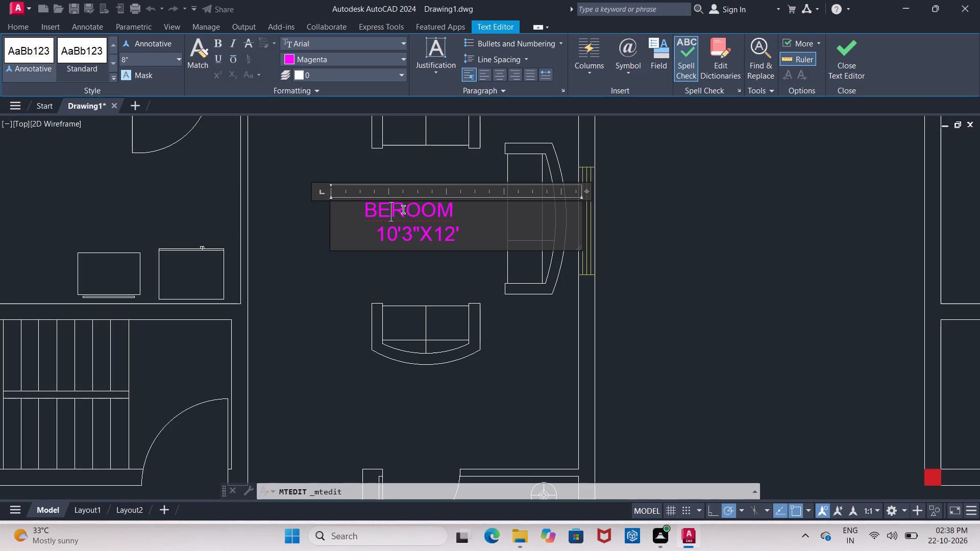
pyautogui.press('BackSpace')
pyautogui.press('BackSpace')
pyautogui.write('LIVI')
pyautogui.write('NG')
pyautogui.press('space')
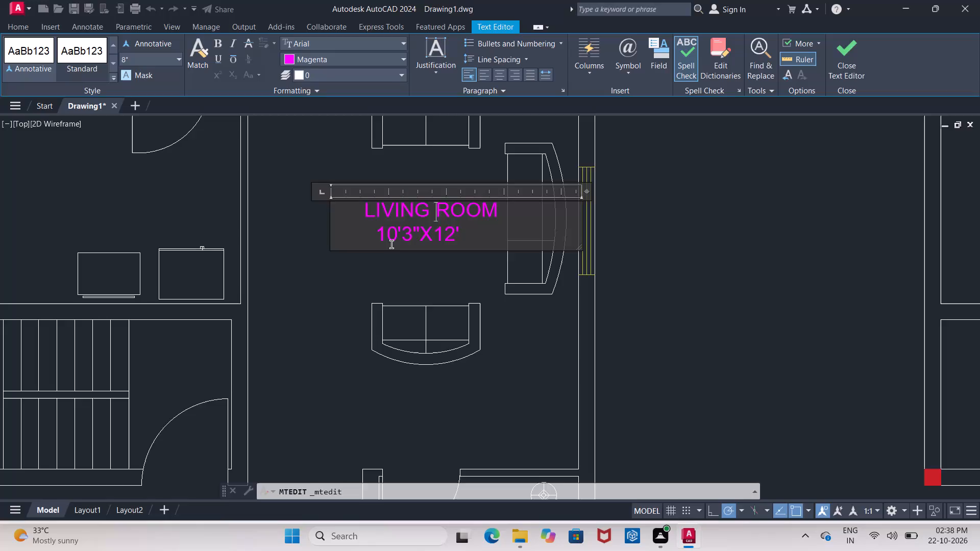
# Change the size line of the LIVING ROOM label to 15'X23' and finish the edit.
pyautogui.click(412, 237)
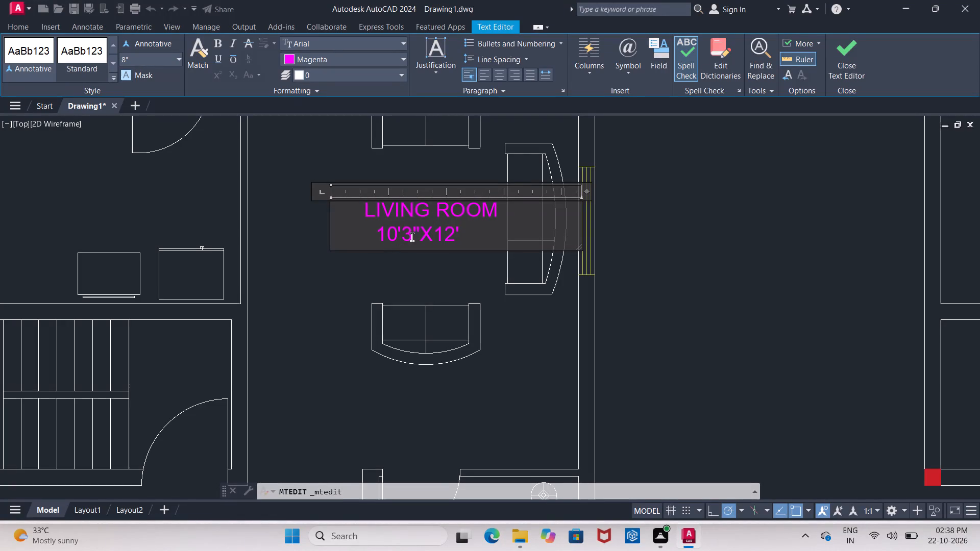
pyautogui.click(419, 236)
pyautogui.press('BackSpace')
pyautogui.press('BackSpace')
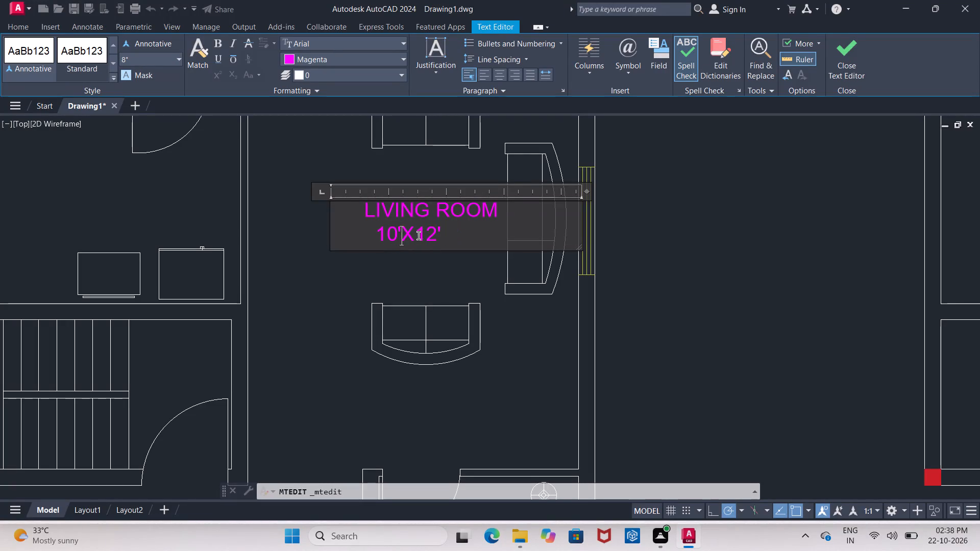
pyautogui.press('BackSpace')
pyautogui.press('BackSpace')
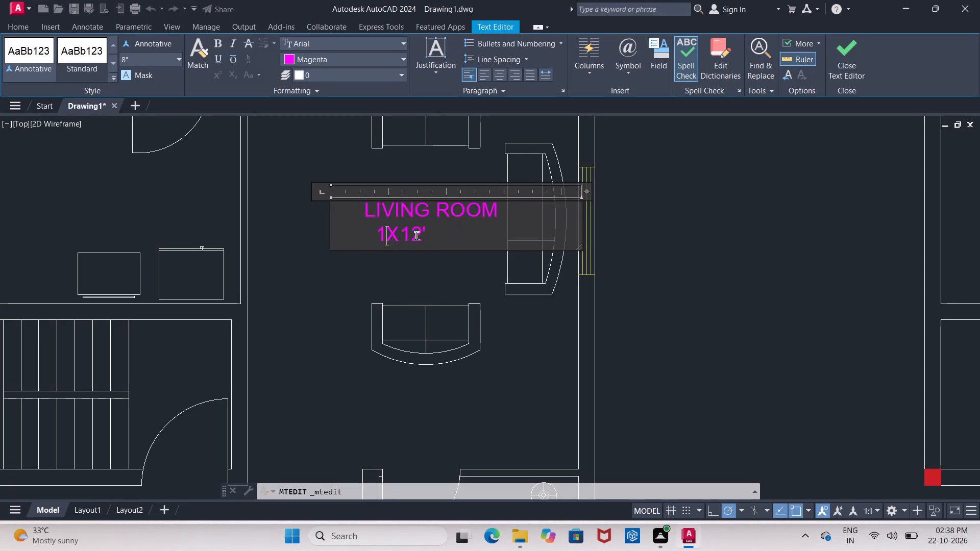
pyautogui.press('5')
pyautogui.press("'")
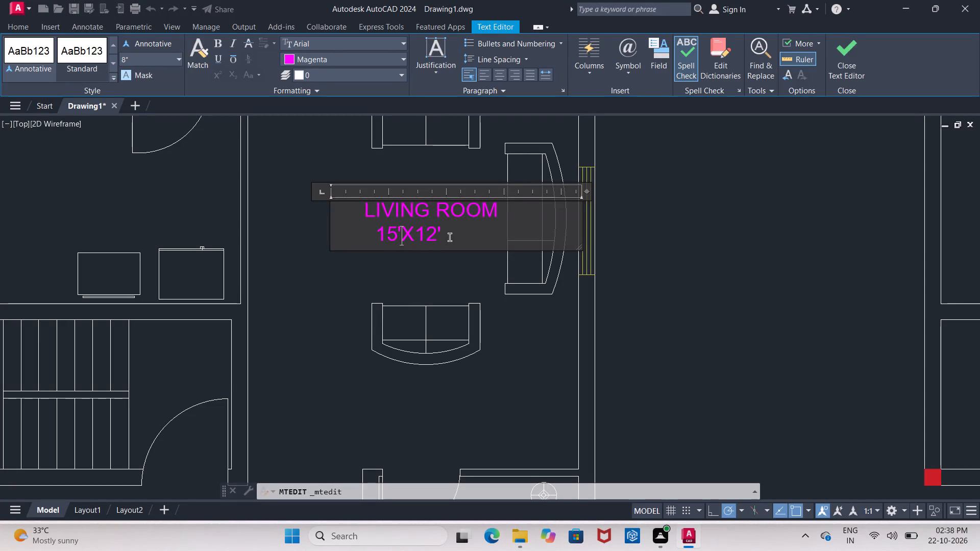
pyautogui.click(422, 239)
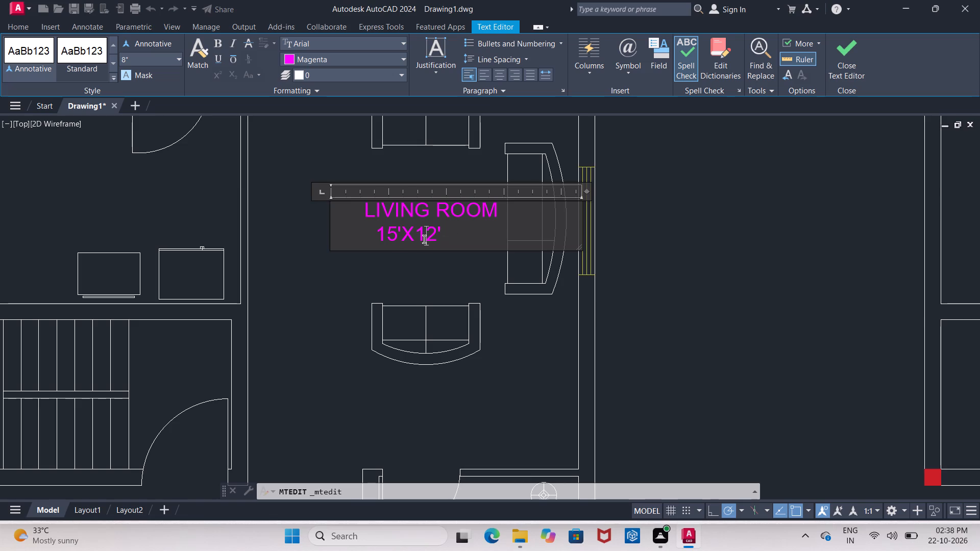
pyautogui.press('BackSpace')
pyautogui.click(422, 240)
pyautogui.press('3')
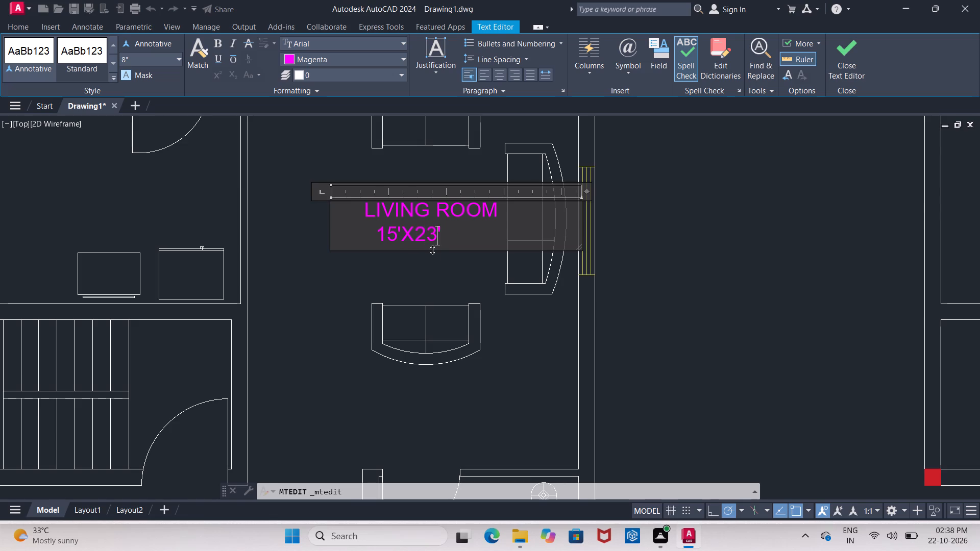
pyautogui.click(431, 257)
# Remove three leading spaces before LIVING ROOM to centre the name over its size, and finish the edit.
pyautogui.doubleClick(376, 205)
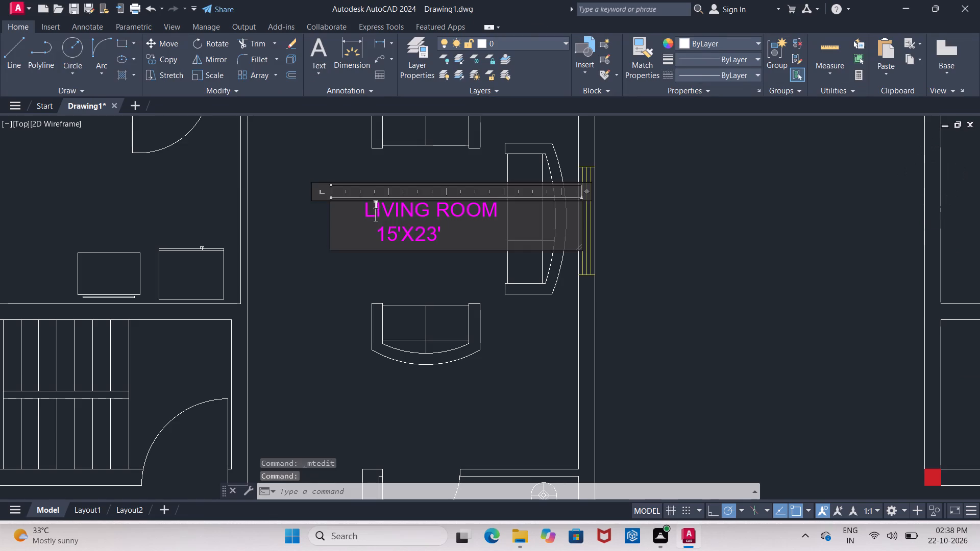
pyautogui.click(366, 209)
pyautogui.press('BackSpace')
pyautogui.press('BackSpace')
pyautogui.press('BackSpace')
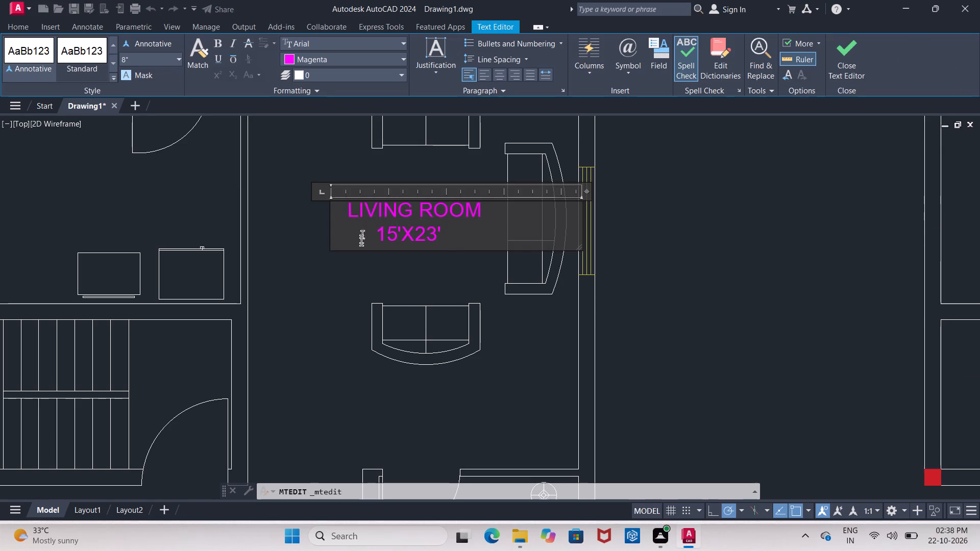
pyautogui.click(360, 264)
# Copy the LIVING ROOM label into the kitchen, in the open area beside the stove and sink counter.
pyautogui.scroll(-4, 415, 207)
pyautogui.scroll(1, 357, 235)
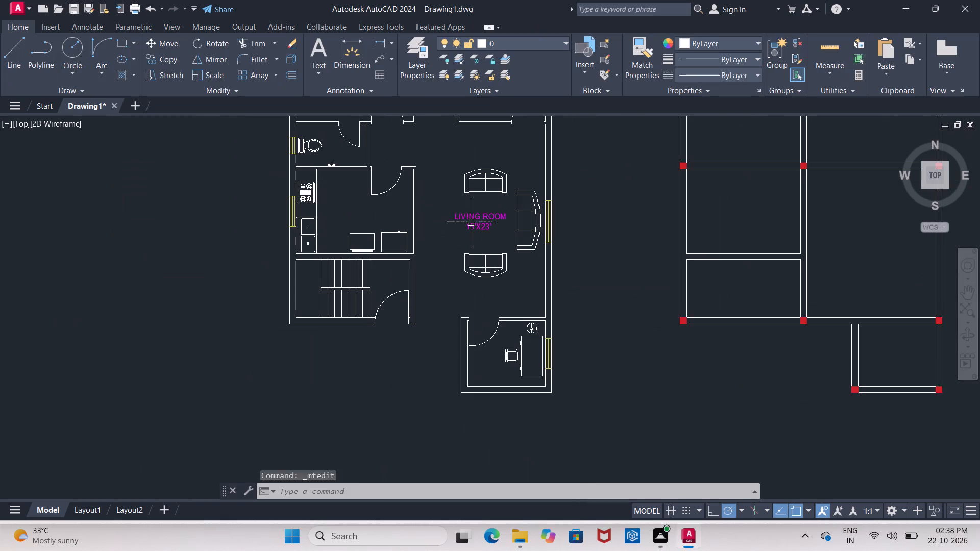
pyautogui.click(471, 222)
pyautogui.press('c')
pyautogui.click(479, 255)
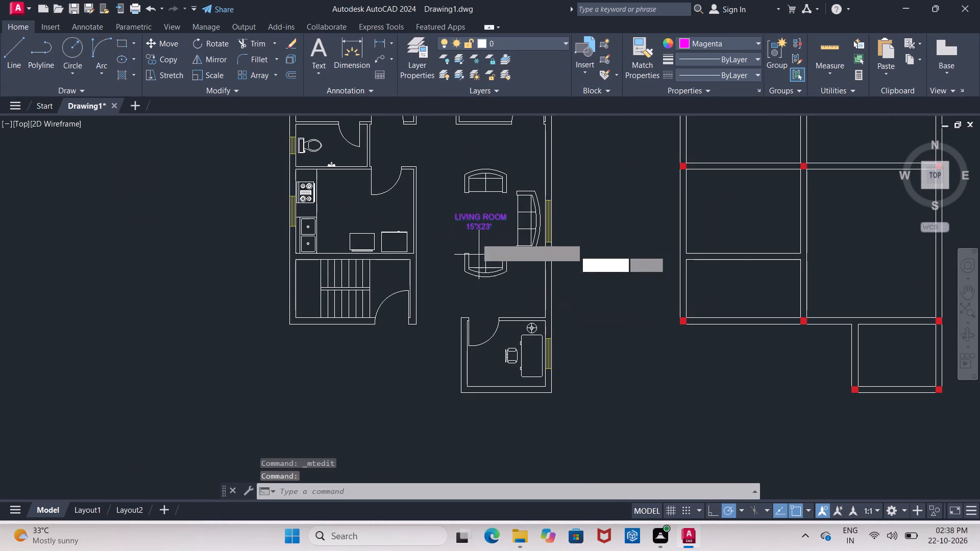
pyautogui.click(476, 221)
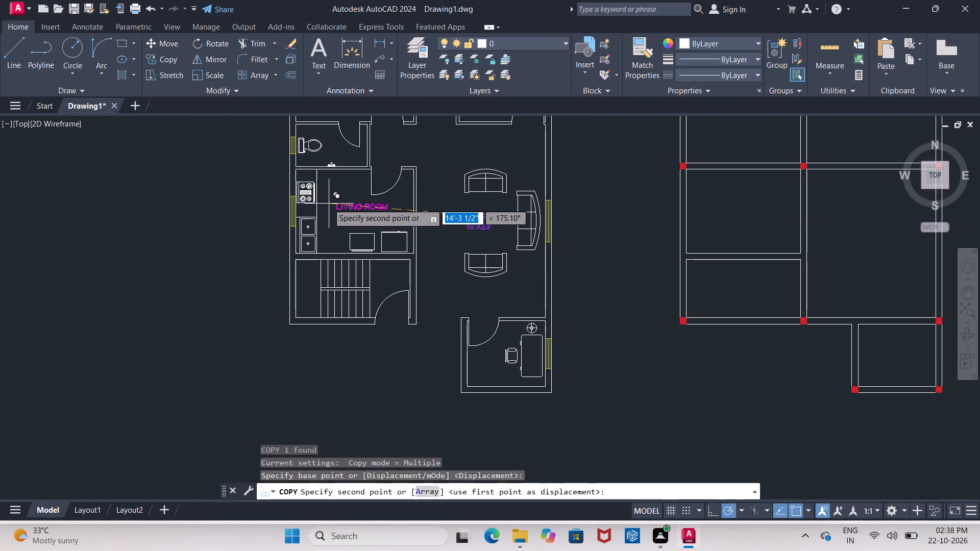
pyautogui.click(328, 204)
pyautogui.press('Escape')
# Change the name in the label copied into the kitchen to KITCHEN.
pyautogui.doubleClick(350, 212)
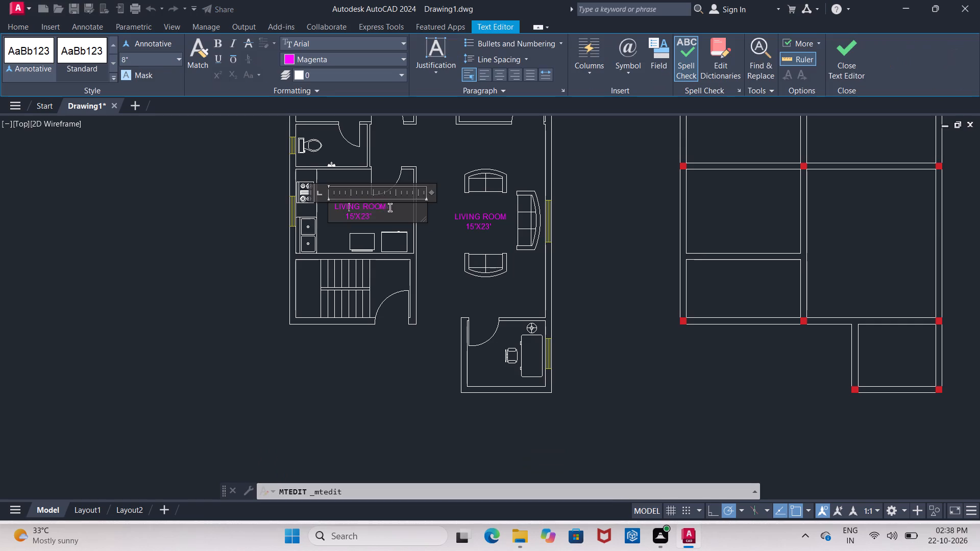
pyautogui.click(386, 209)
pyautogui.press('BackSpace')
pyautogui.press('BackSpace')
pyautogui.press('BackSpace')
pyautogui.press('BackSpace')
pyautogui.press('BackSpace')
pyautogui.press('BackSpace')
pyautogui.press('BackSpace')
pyautogui.press('BackSpace')
pyautogui.press('BackSpace')
pyautogui.press('BackSpace')
pyautogui.press('BackSpace')
pyautogui.write('KITC')
pyautogui.write('HEN')
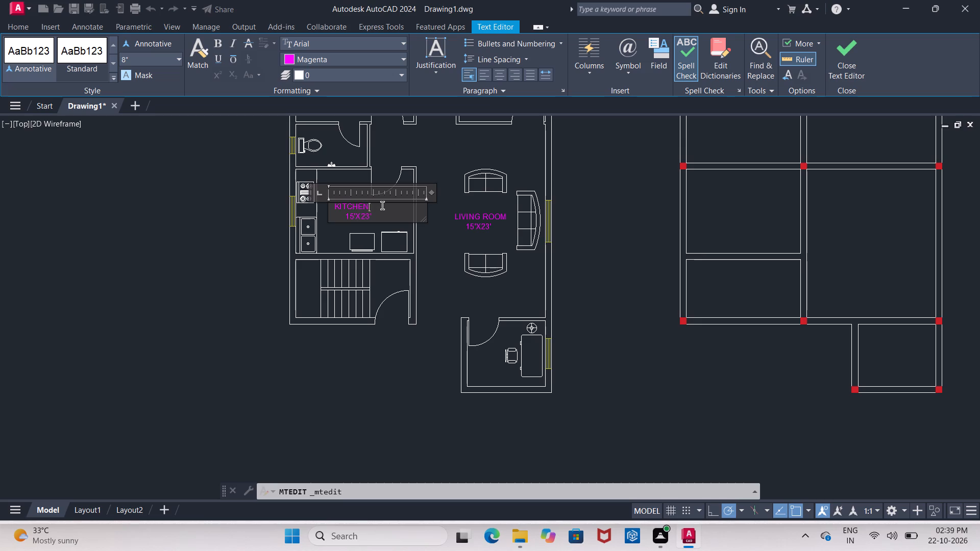
# Change the size line of the KITCHEN label to 10'6"X10'.
pyautogui.click(353, 217)
pyautogui.scroll(3, 353, 217)
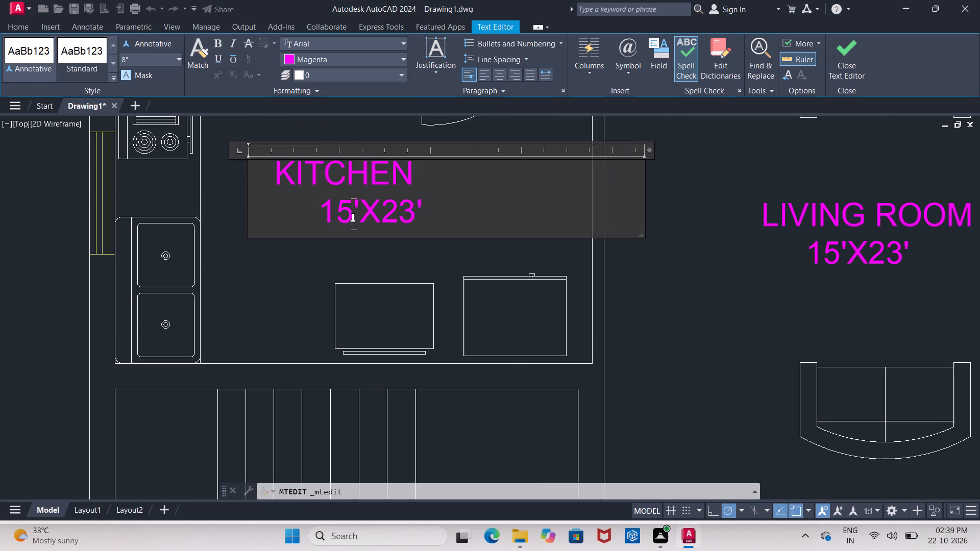
pyautogui.press('BackSpace')
pyautogui.press('0')
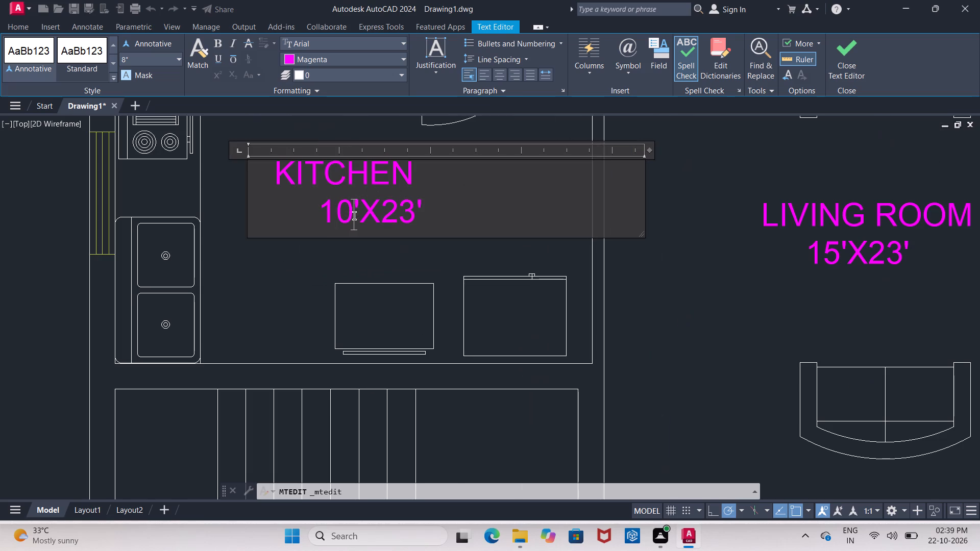
pyautogui.press('Right')
pyautogui.press('6')
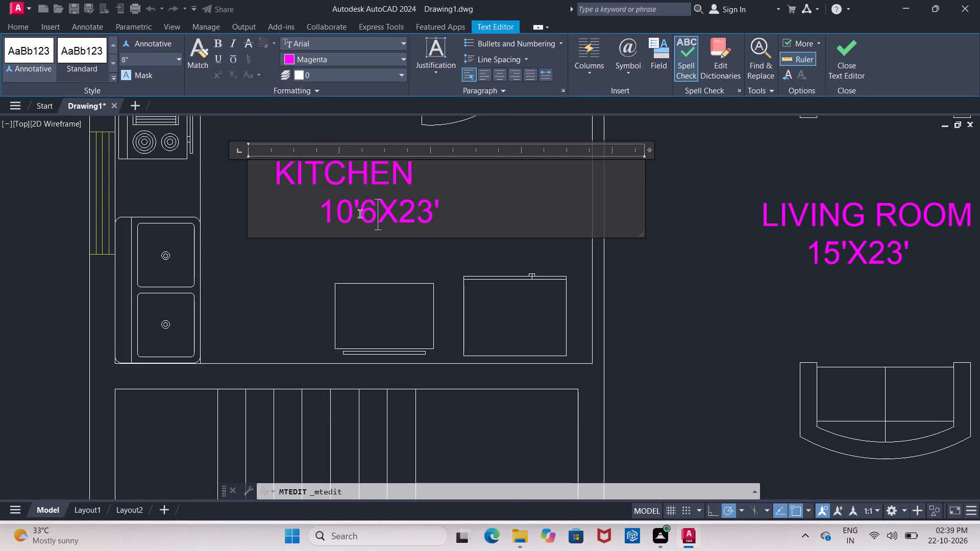
pyautogui.hotkey('shift', '"')
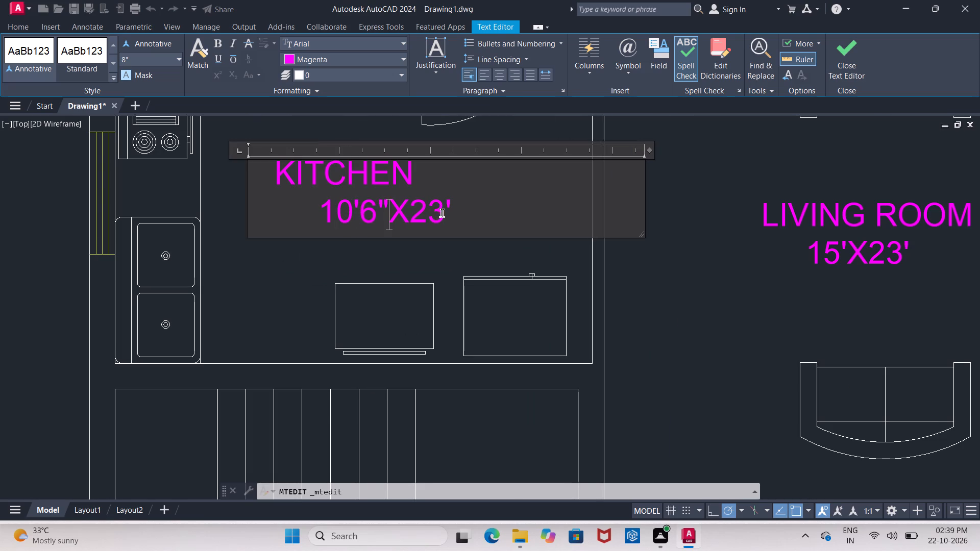
pyautogui.click(444, 216)
pyautogui.press('BackSpace')
pyautogui.press('BackSpace')
pyautogui.write('10')
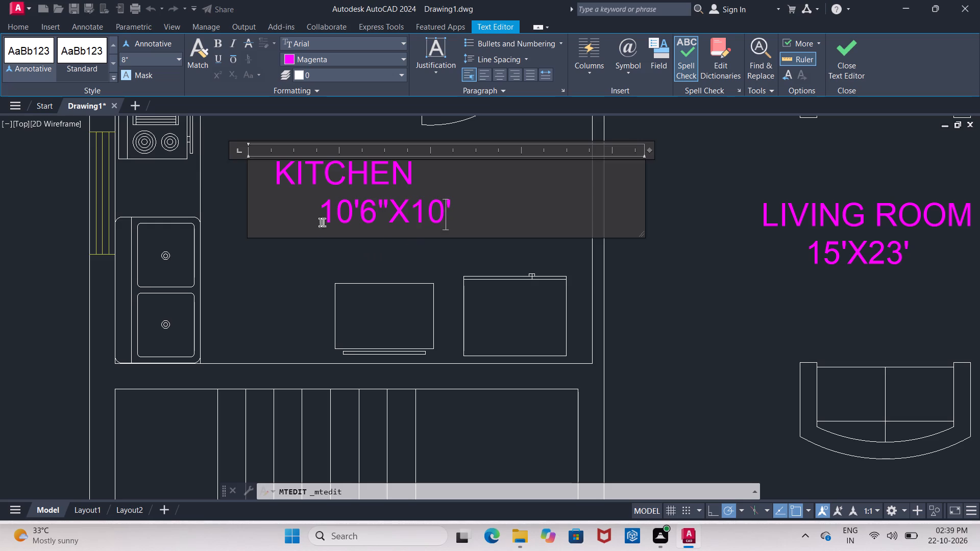
# Remove the leading spaces before 10'6"X10' so the size lines up under KITCHEN, and finish the edit.
pyautogui.click(325, 222)
pyautogui.press('BackSpace')
pyautogui.press('BackSpace')
pyautogui.press('BackSpace')
pyautogui.press('BackSpace')
pyautogui.press('BackSpace')
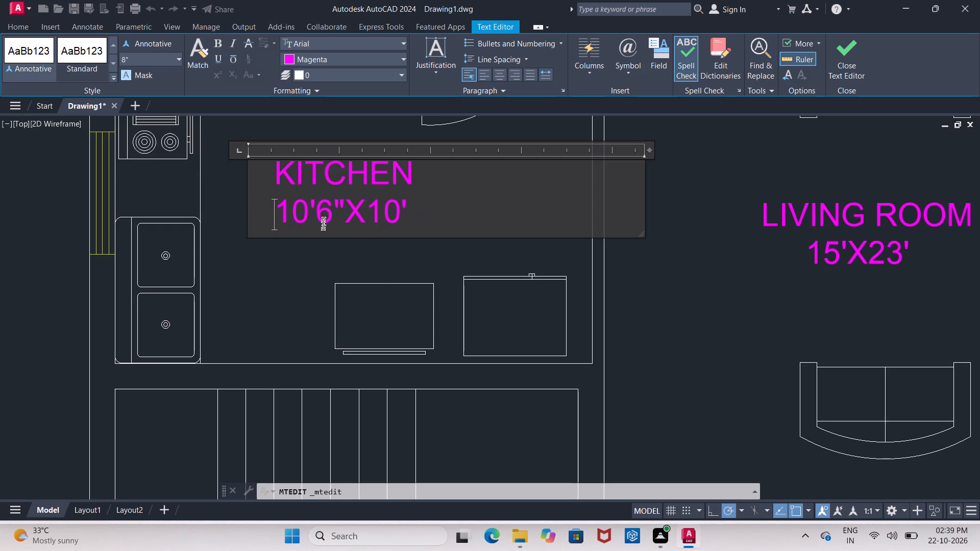
pyautogui.click(321, 260)
# Copy the KITCHEN label into the toilet between the master bedroom and kitchen, beside the WC.
pyautogui.scroll(-7, 286, 233)
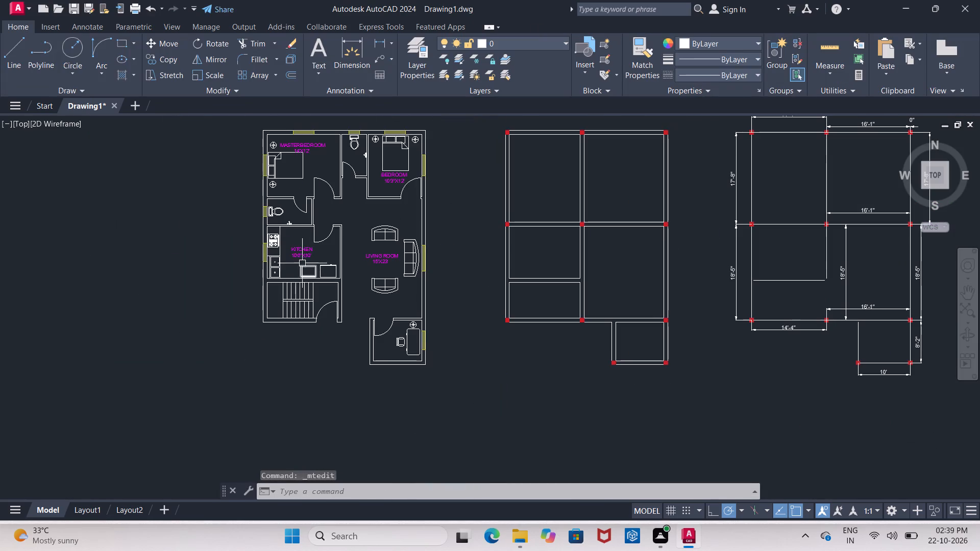
pyautogui.scroll(2, 354, 224)
pyautogui.scroll(-2, 384, 245)
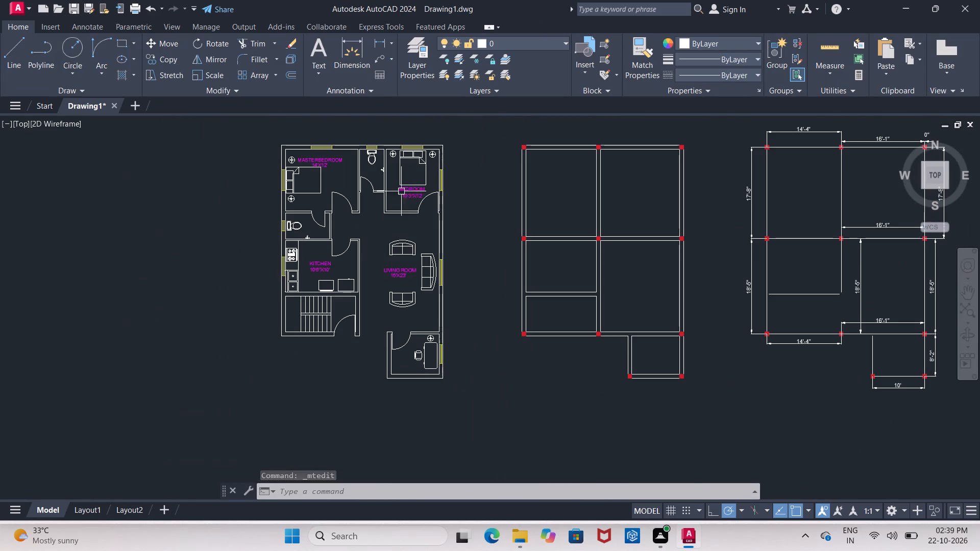
pyautogui.scroll(2, 415, 181)
pyautogui.click(173, 402)
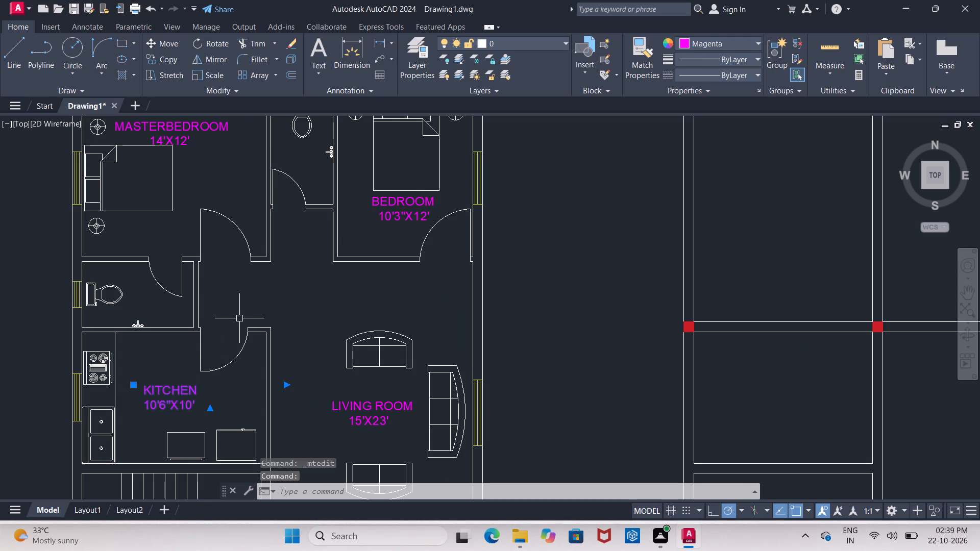
pyautogui.press('c')
pyautogui.click(288, 361)
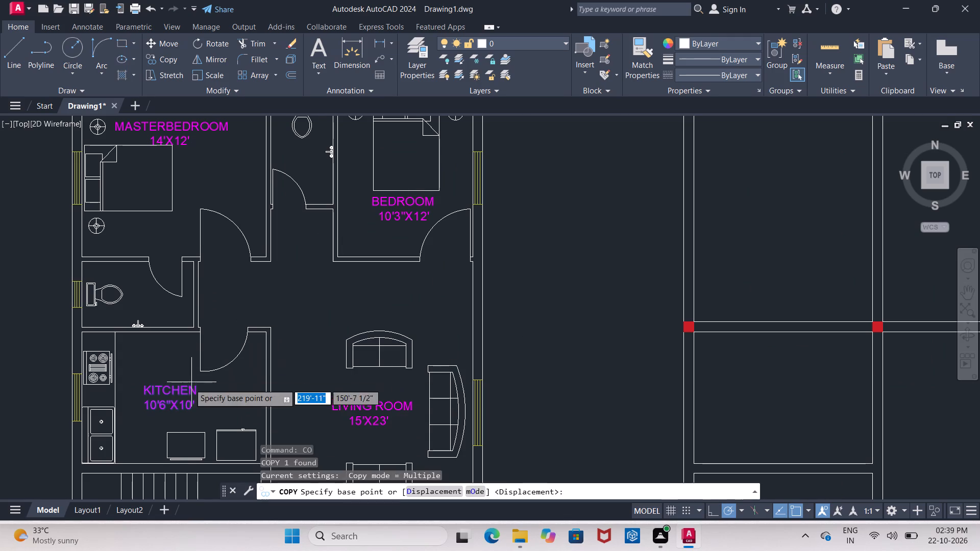
pyautogui.click(176, 395)
pyautogui.scroll(4, 126, 287)
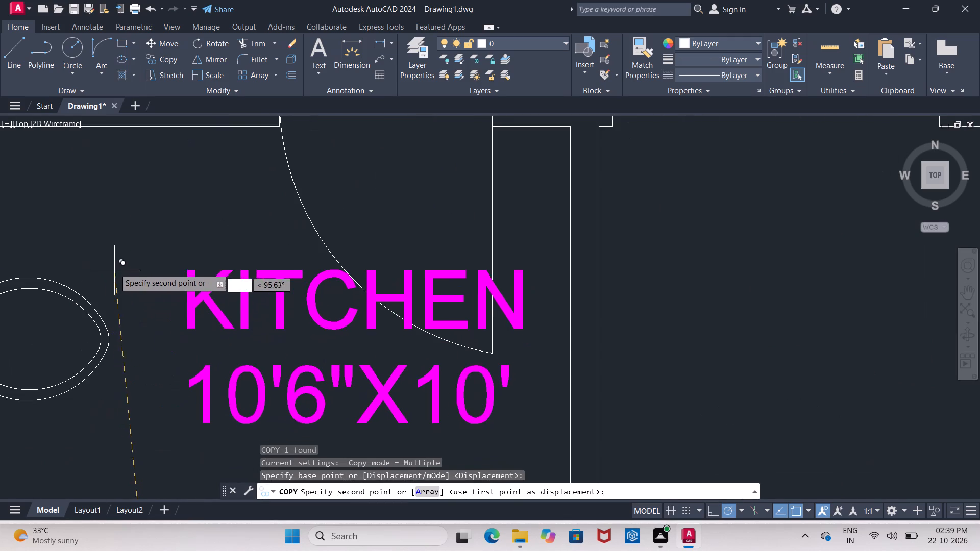
pyautogui.click(95, 268)
pyautogui.scroll(-3, 217, 216)
pyautogui.press('Escape')
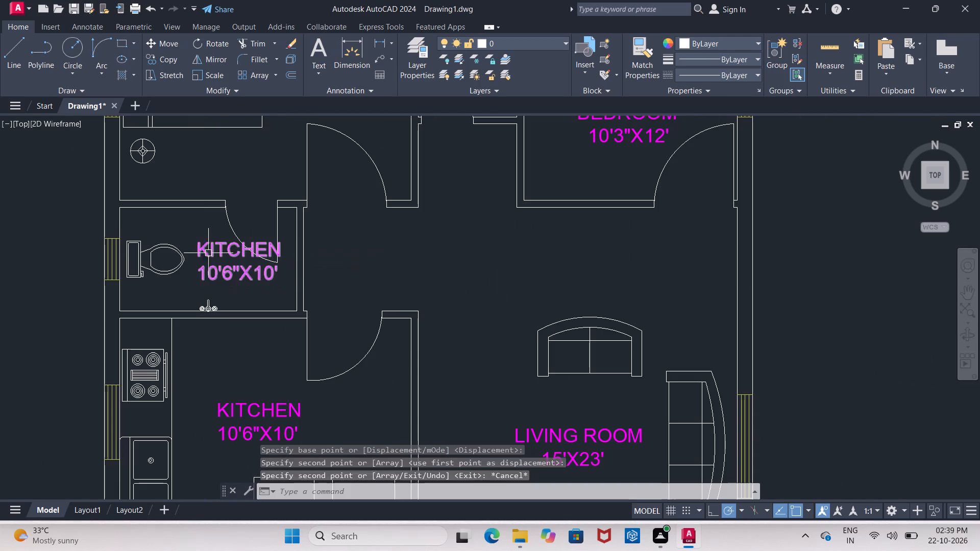
# Change the name in the label copied beside the WC to TOILET.
pyautogui.doubleClick(217, 257)
pyautogui.click(285, 254)
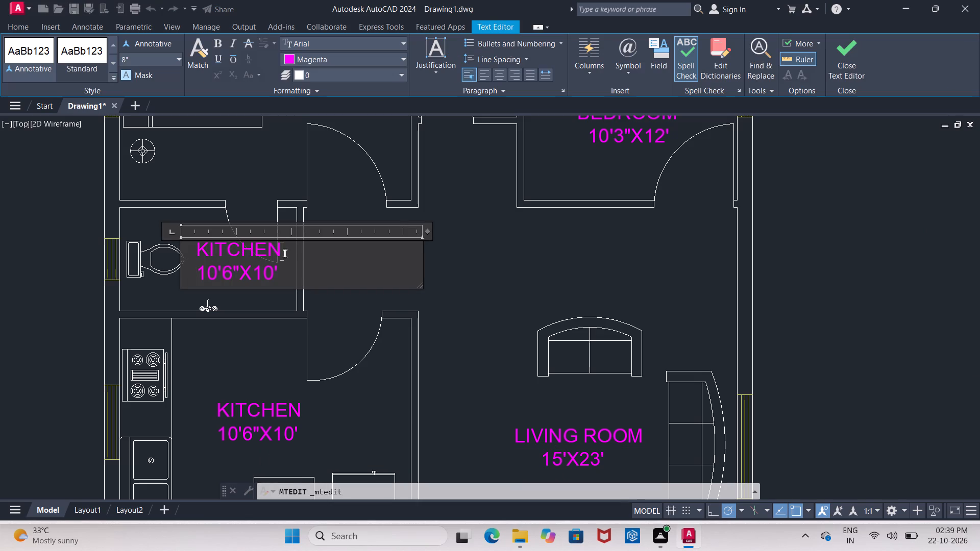
pyautogui.press('BackSpace')
pyautogui.press('BackSpace')
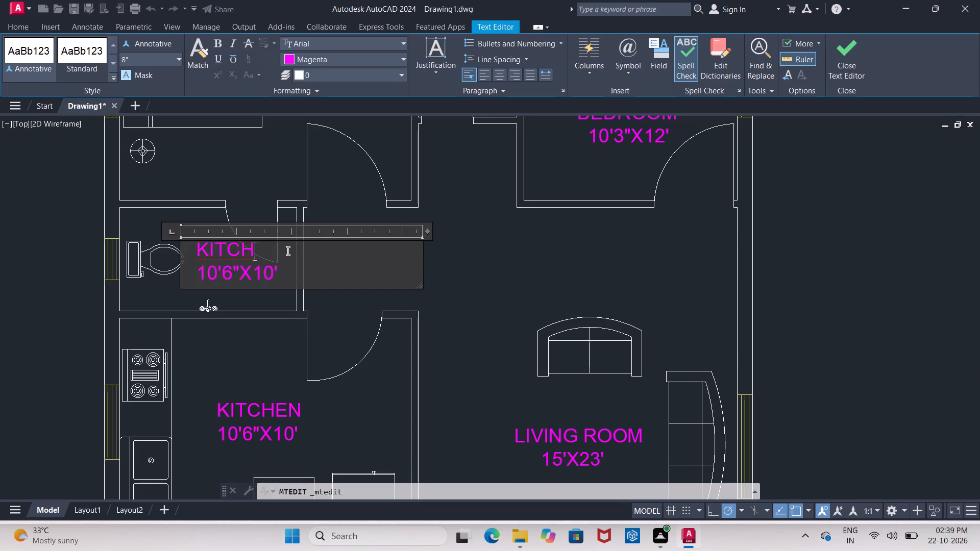
pyautogui.press('BackSpace')
pyautogui.press('BackSpace')
pyautogui.press('BackSpace')
pyautogui.press('BackSpace')
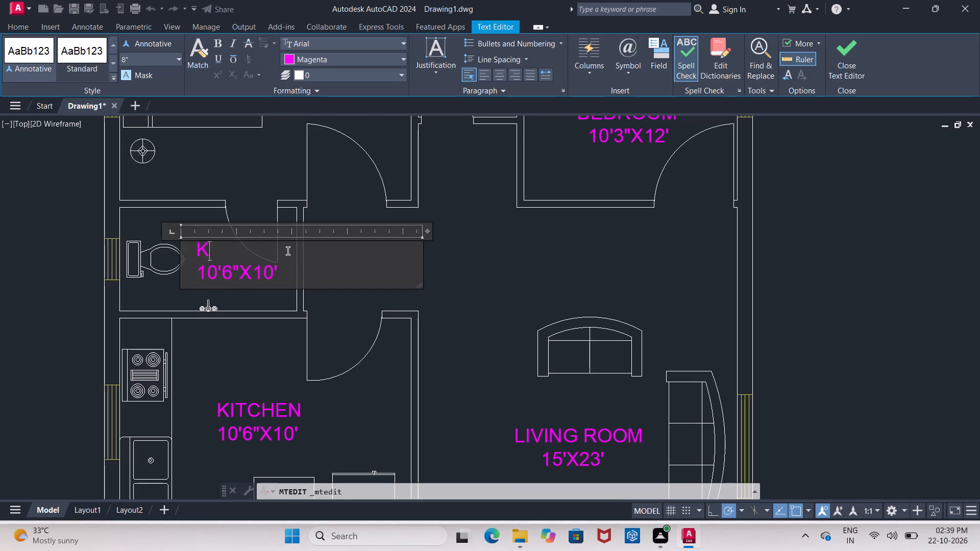
pyautogui.press('BackSpace')
pyautogui.write('TOILET')
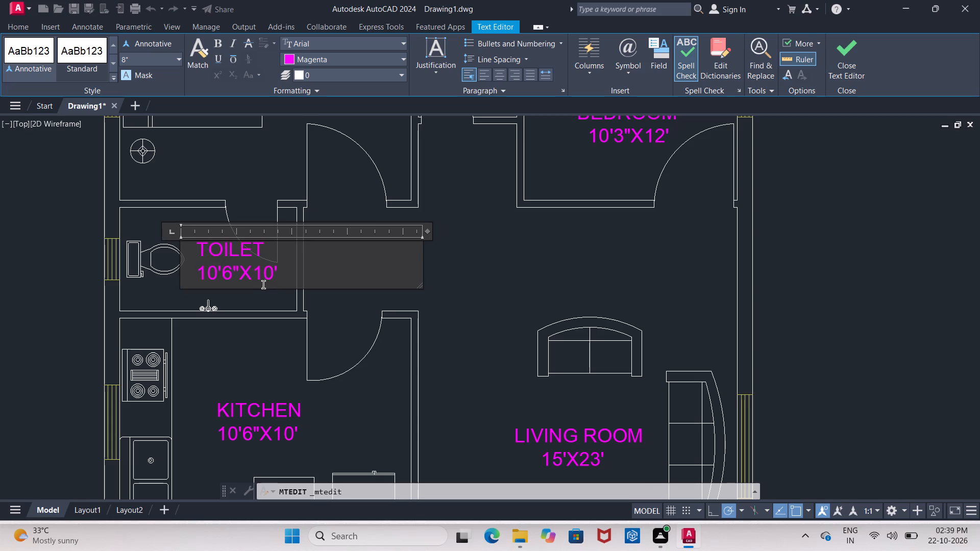
# Change the size line of the TOILET label to 8'6"X5' and finish the edit.
pyautogui.click(219, 277)
pyautogui.press('BackSpace')
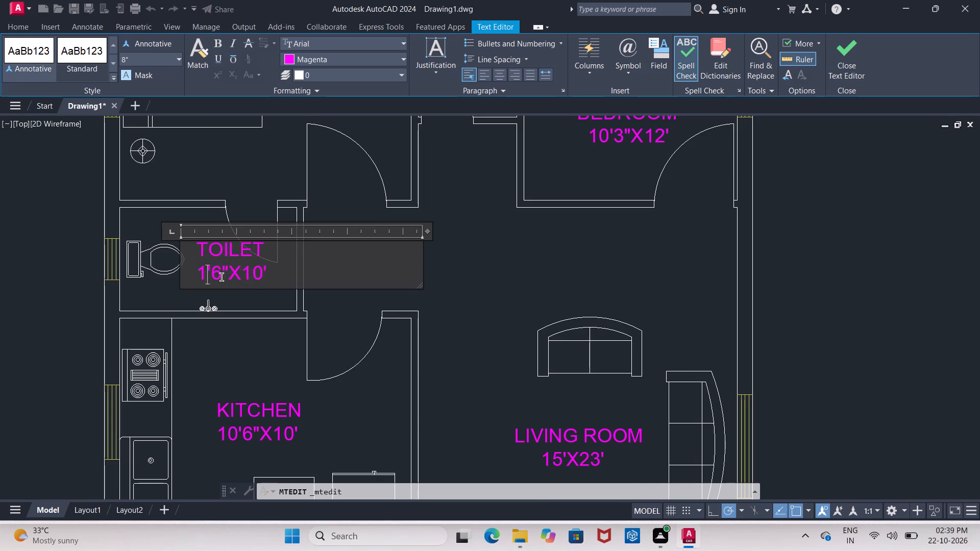
pyautogui.press('BackSpace')
pyautogui.press('8')
pyautogui.click(227, 275)
pyautogui.click(223, 277)
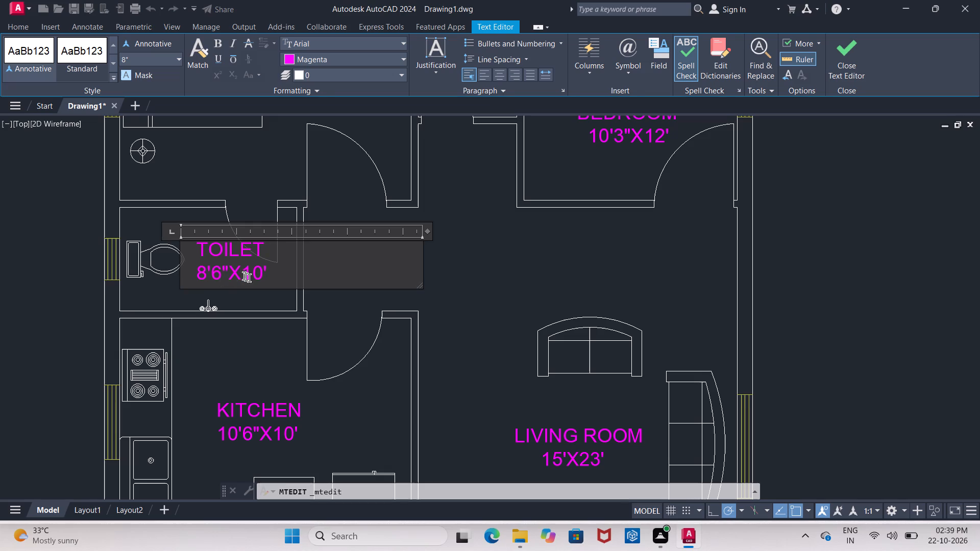
pyautogui.click(265, 280)
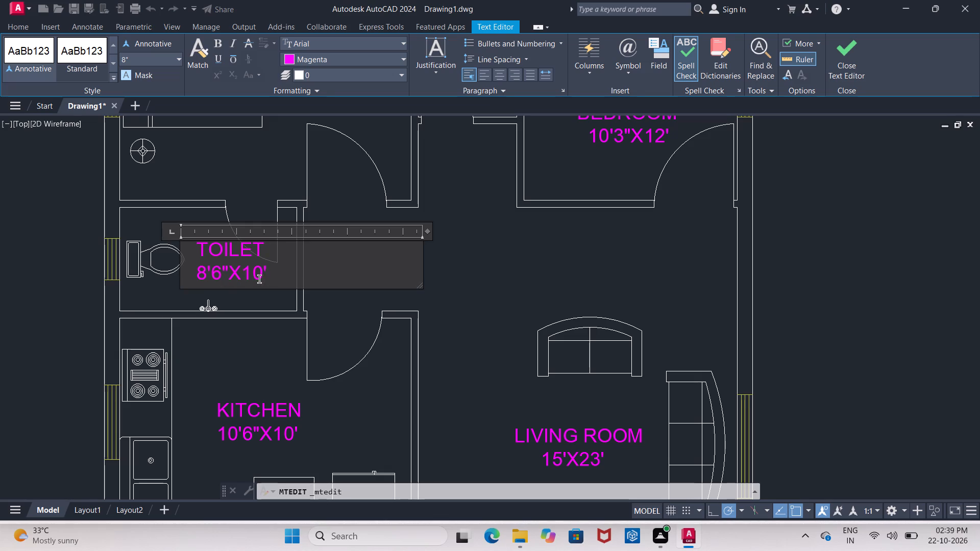
pyautogui.click(263, 278)
pyautogui.press('BackSpace')
pyautogui.press('BackSpace')
pyautogui.press('5')
pyautogui.click(245, 301)
# Add one leading space before 8'6"X5' to centre the size under TOILET, and finish the edit.
pyautogui.doubleClick(213, 253)
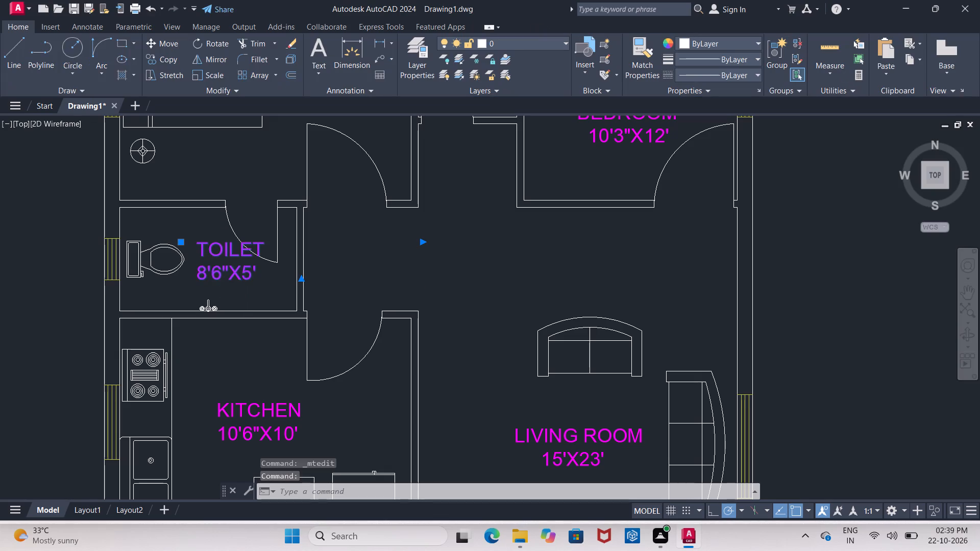
pyautogui.click(198, 277)
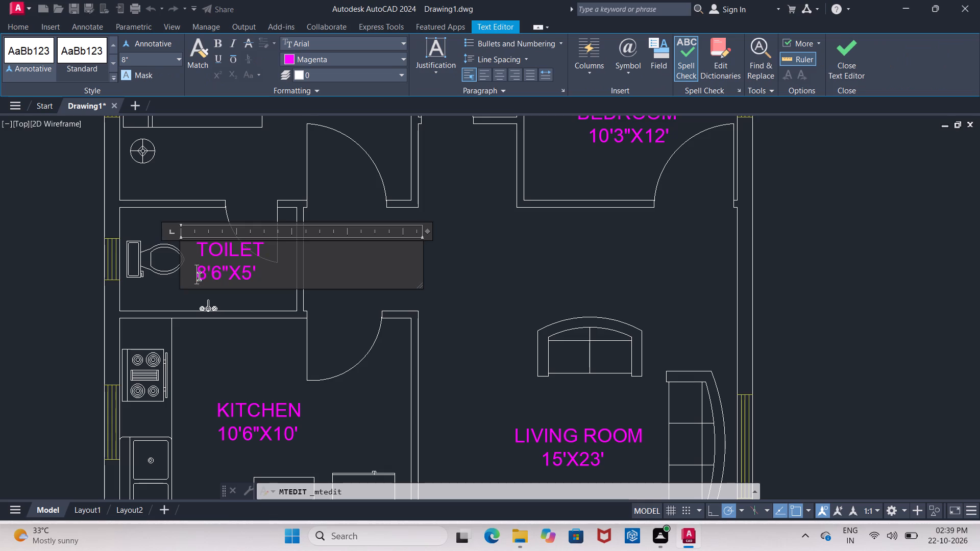
pyautogui.press('space')
pyautogui.click(266, 297)
# Scale the TOILET label down freehand from a base point on its name so it fits the small room.
pyautogui.click(222, 263)
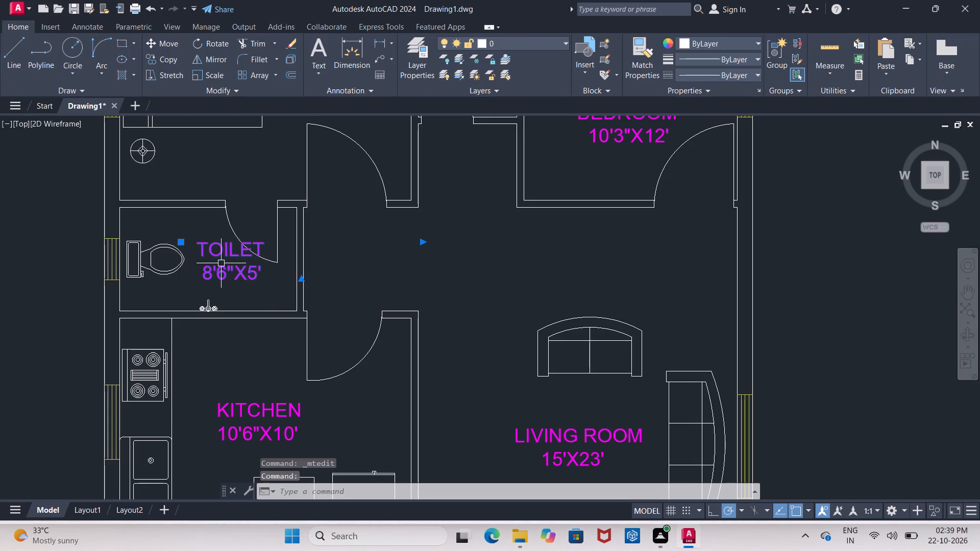
pyautogui.click(208, 77)
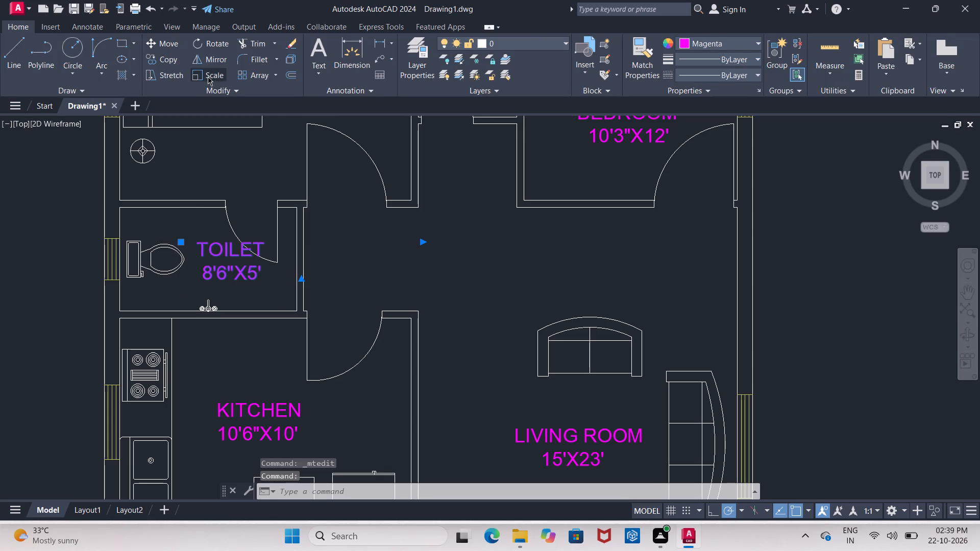
pyautogui.click(225, 242)
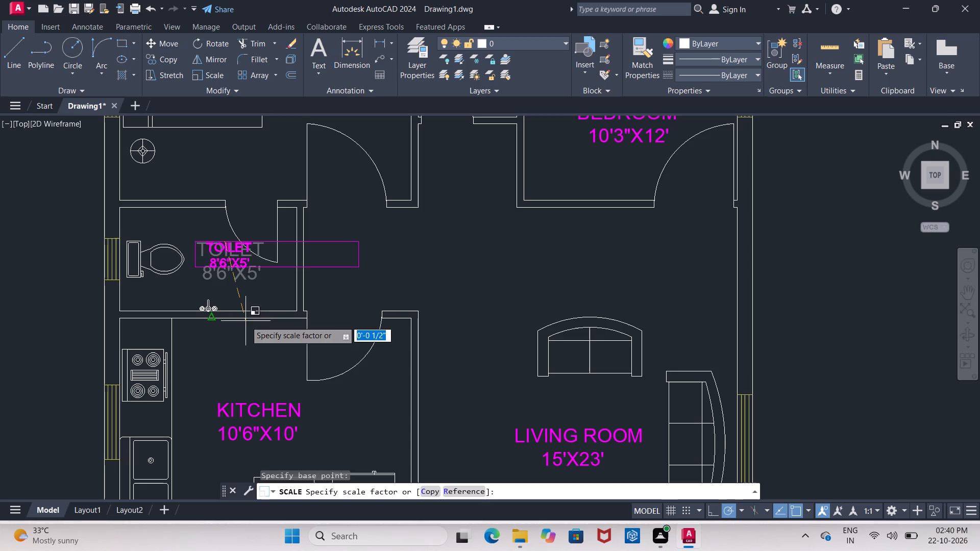
pyautogui.click(246, 321)
# Move the scaled TOILET label slightly left, closer to the WC and clear of the door swing.
pyautogui.click(228, 251)
pyautogui.click(198, 242)
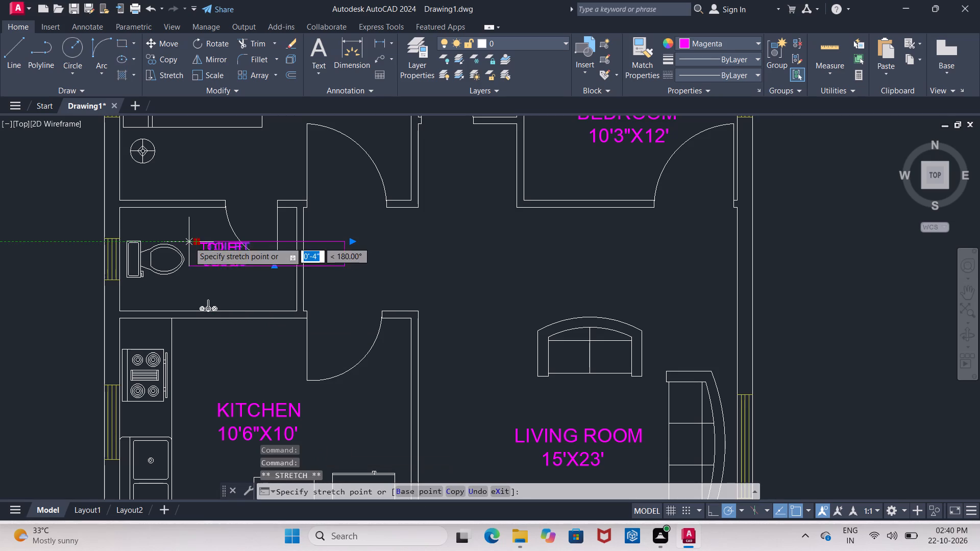
pyautogui.click(181, 240)
pyautogui.press('Escape')
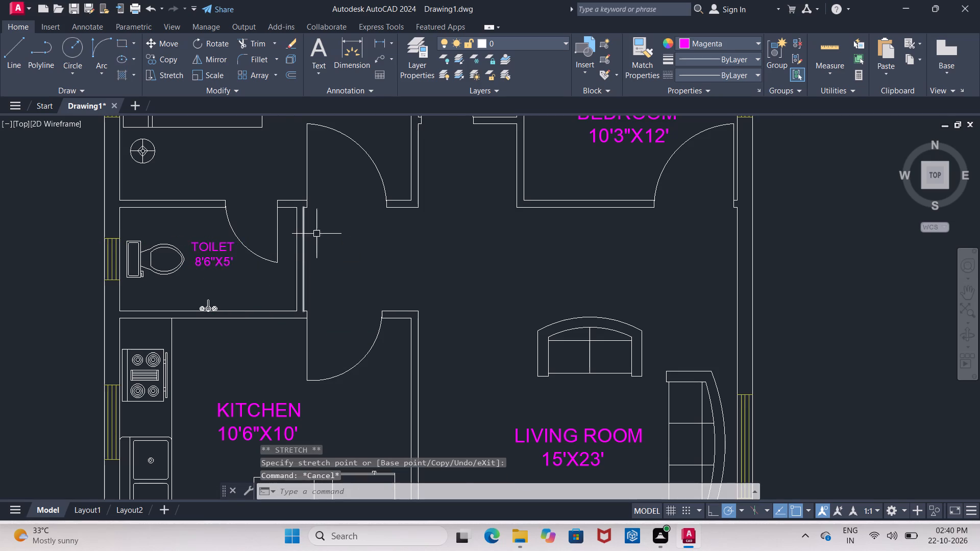
# Copy the TOILET label into the narrow toilet between the master bedroom and the bedroom, below its WC.
pyautogui.scroll(-2, 323, 259)
pyautogui.click(274, 259)
pyautogui.press('c')
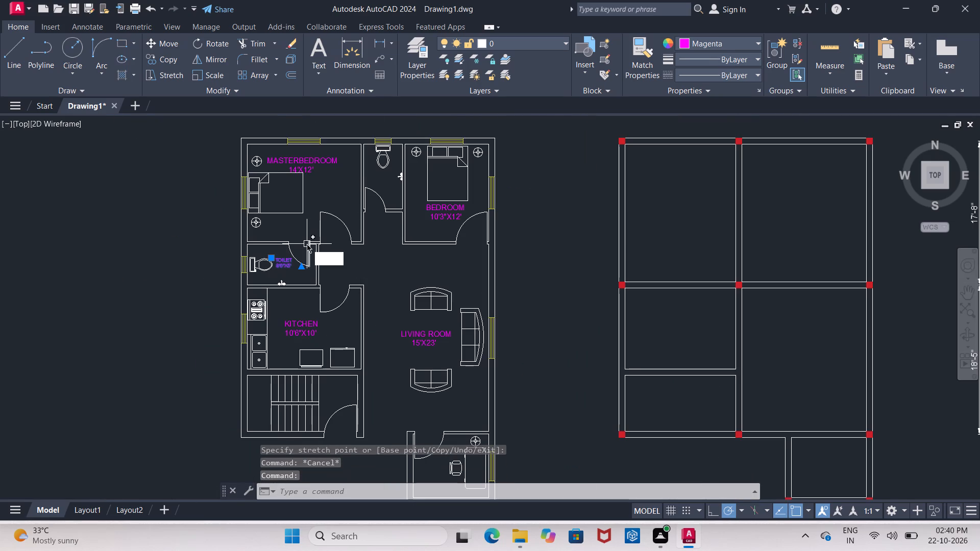
pyautogui.click(351, 281)
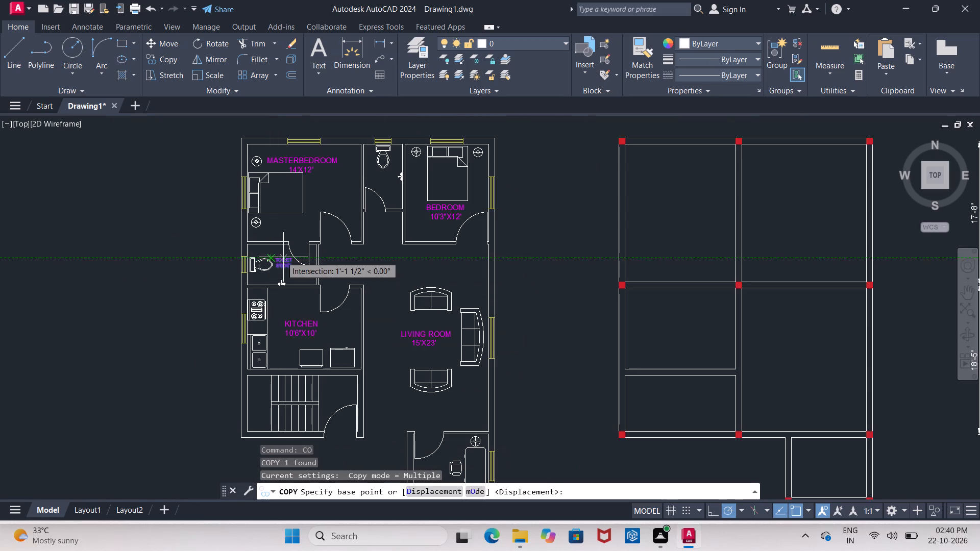
pyautogui.click(283, 257)
pyautogui.scroll(5, 378, 185)
pyautogui.scroll(-3, 390, 213)
pyautogui.scroll(2, 382, 203)
pyautogui.doubleClick(407, 211)
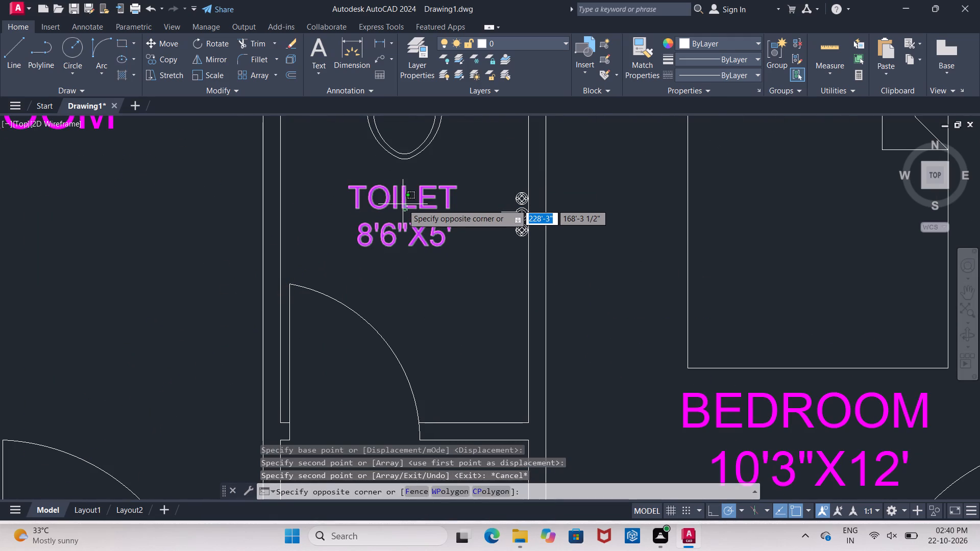
pyautogui.press('Escape')
pyautogui.press('Escape')
pyautogui.press('Escape')
# Change the size line of the copied TOILET label to 4'9"X8' and finish the edit.
pyautogui.doubleClick(407, 196)
pyautogui.click(393, 238)
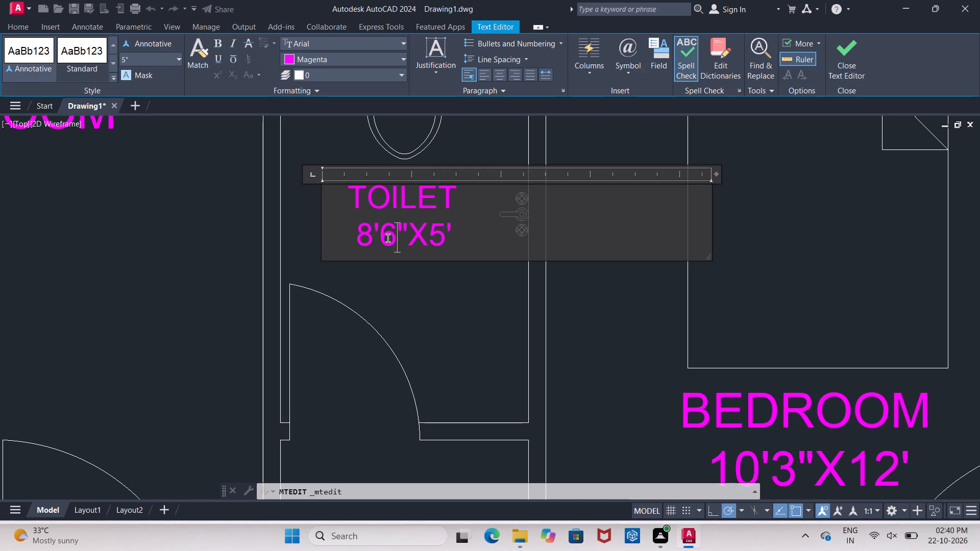
pyautogui.press('BackSpace')
pyautogui.press('9')
pyautogui.press('Left')
pyautogui.press('Left')
pyautogui.press('BackSpace')
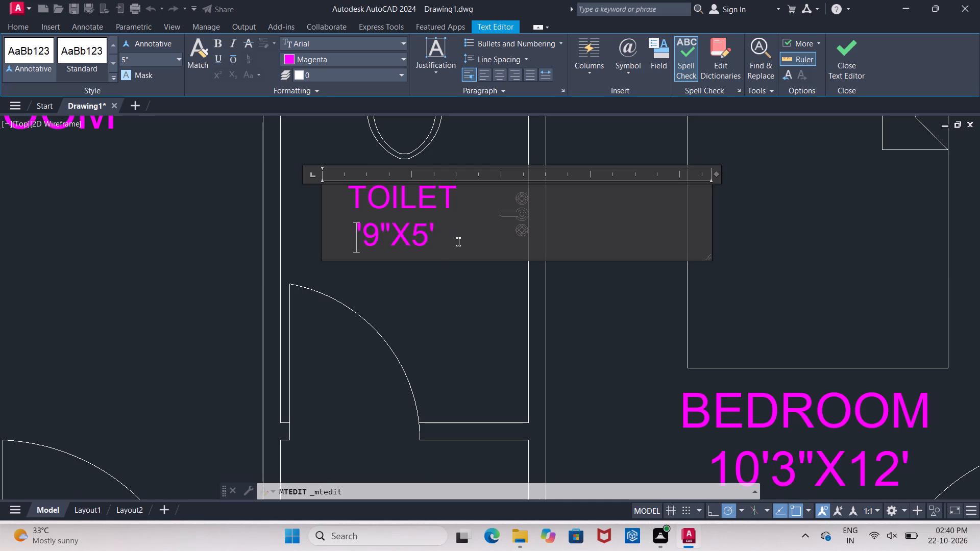
pyautogui.press('4')
pyautogui.click(446, 241)
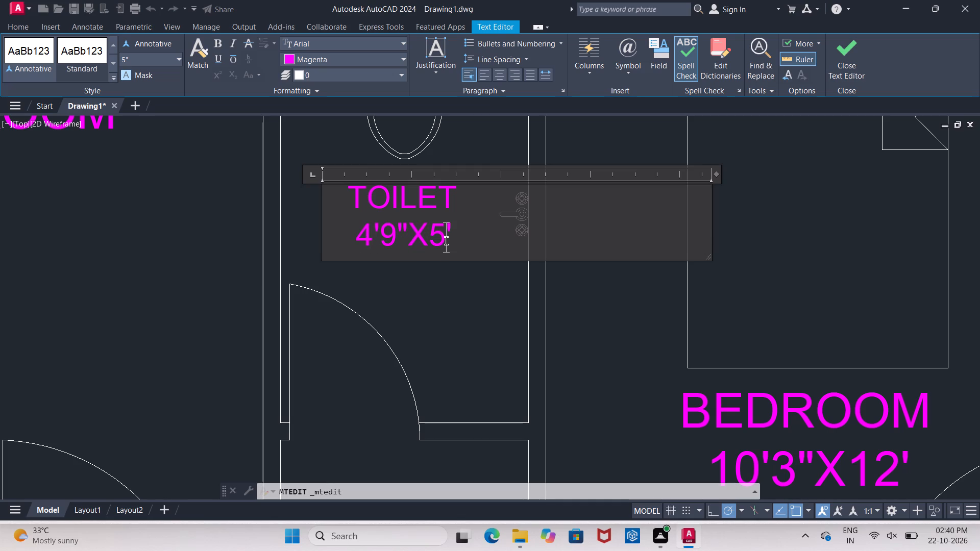
pyautogui.press('BackSpace')
pyautogui.press('8')
pyautogui.click(437, 282)
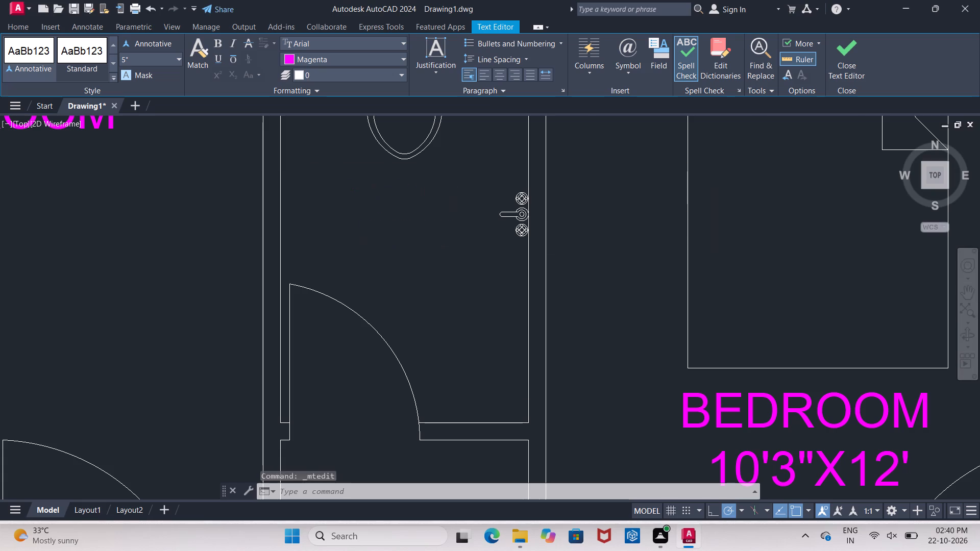
# Move the MASTERBEDROOM label slightly up so its size line sits clear of the bed.
pyautogui.scroll(-5, 379, 208)
pyautogui.scroll(-3, 483, 241)
pyautogui.scroll(2, 373, 272)
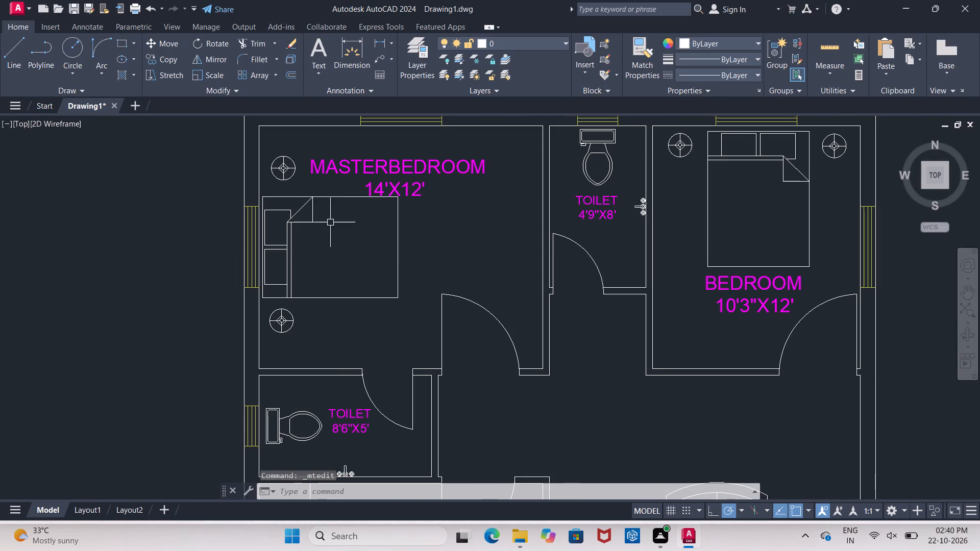
pyautogui.scroll(-2, 348, 209)
pyautogui.scroll(4, 374, 198)
pyautogui.click(351, 194)
pyautogui.scroll(-3, 343, 232)
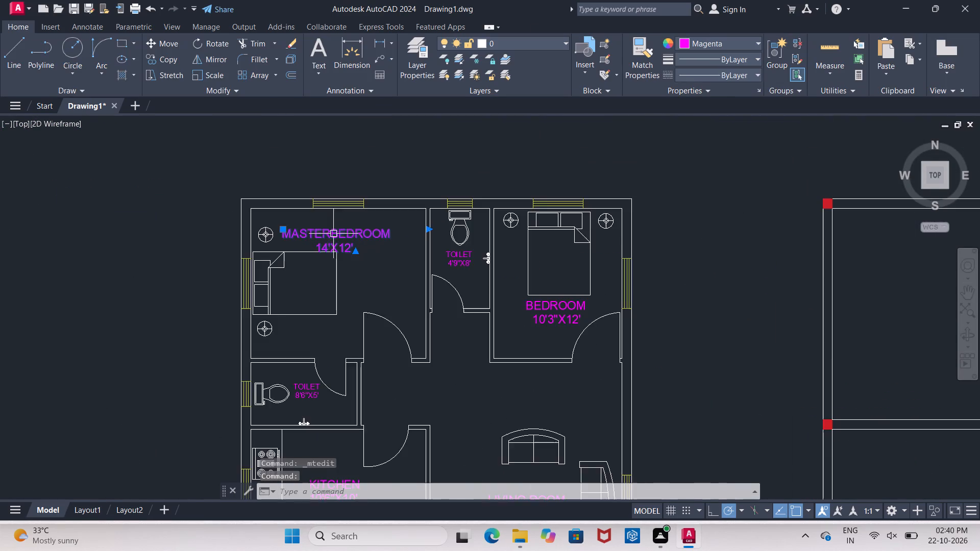
pyautogui.scroll(1, 279, 218)
pyautogui.click(284, 237)
pyautogui.click(284, 227)
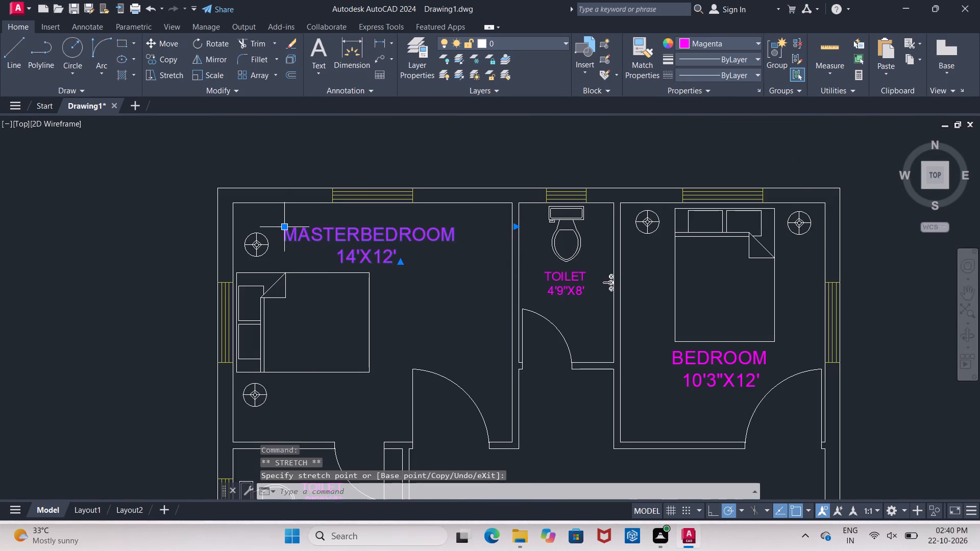
pyautogui.press('Escape')
# Copy the 8'6"X5' TOILET label into the room with the desk and chair, beside the chair.
pyautogui.scroll(-3, 307, 182)
pyautogui.scroll(2, 404, 289)
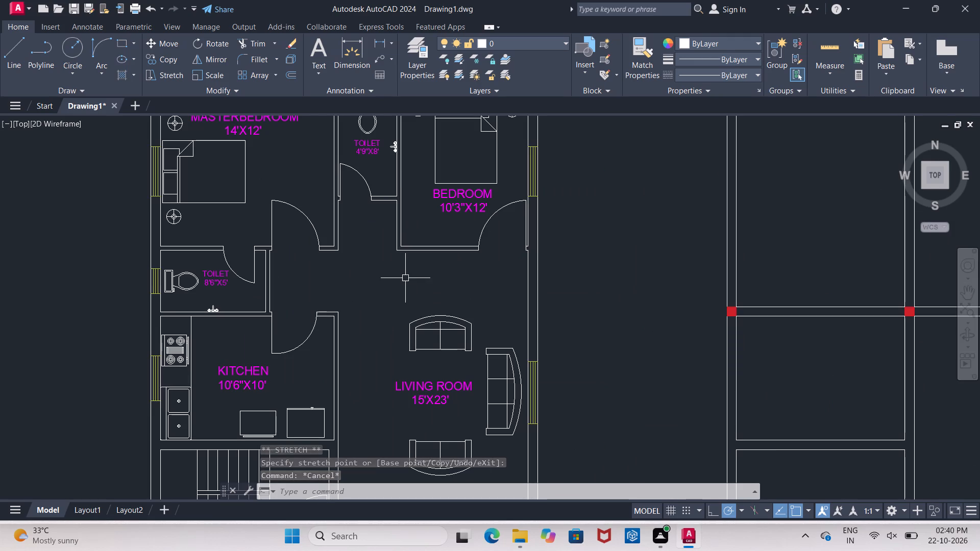
pyautogui.scroll(-1, 453, 216)
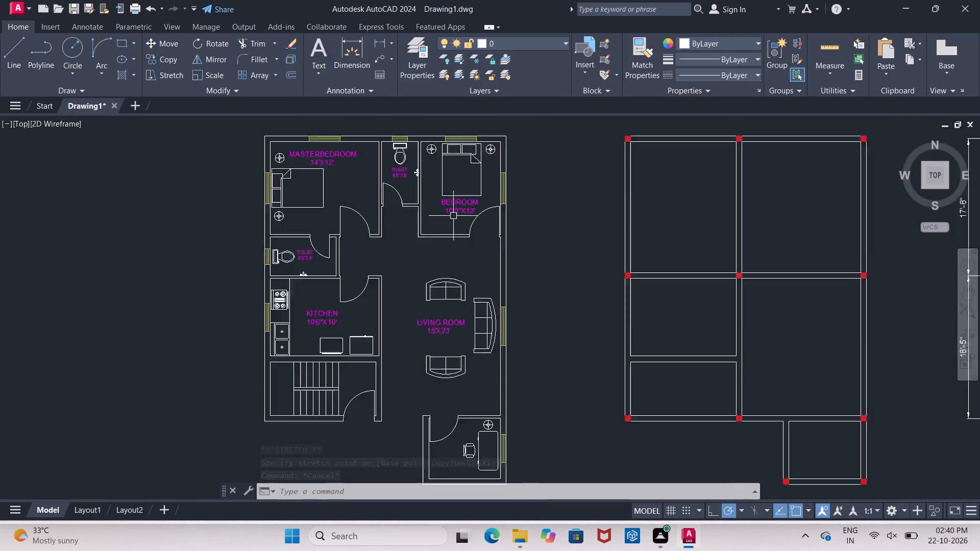
pyautogui.scroll(-1, 453, 216)
pyautogui.scroll(2, 462, 346)
pyautogui.scroll(-1, 369, 275)
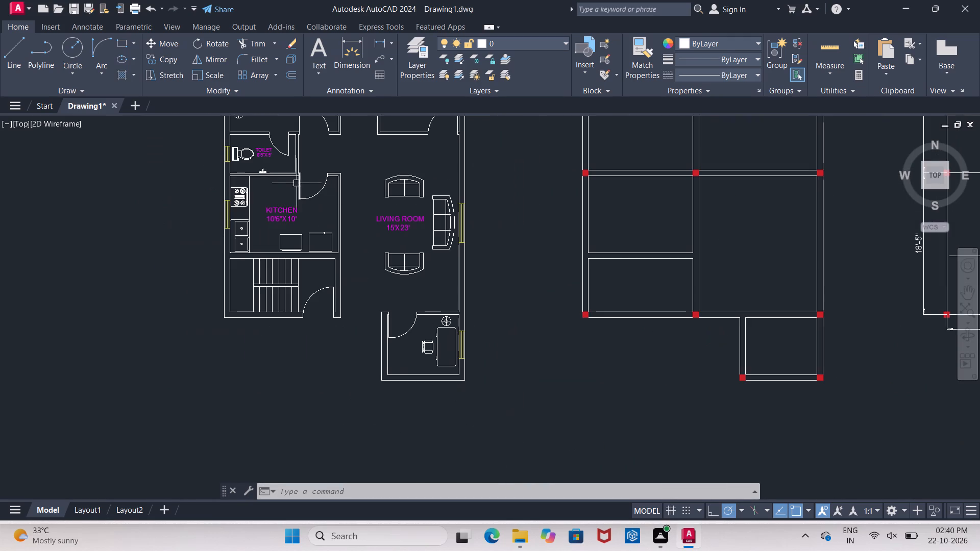
pyautogui.click(275, 212)
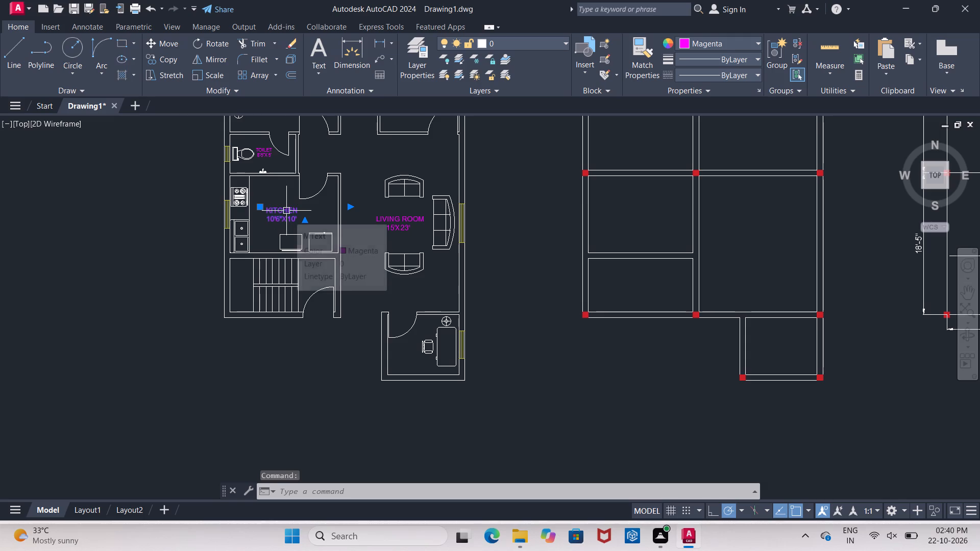
pyautogui.press('Escape')
pyautogui.click(268, 163)
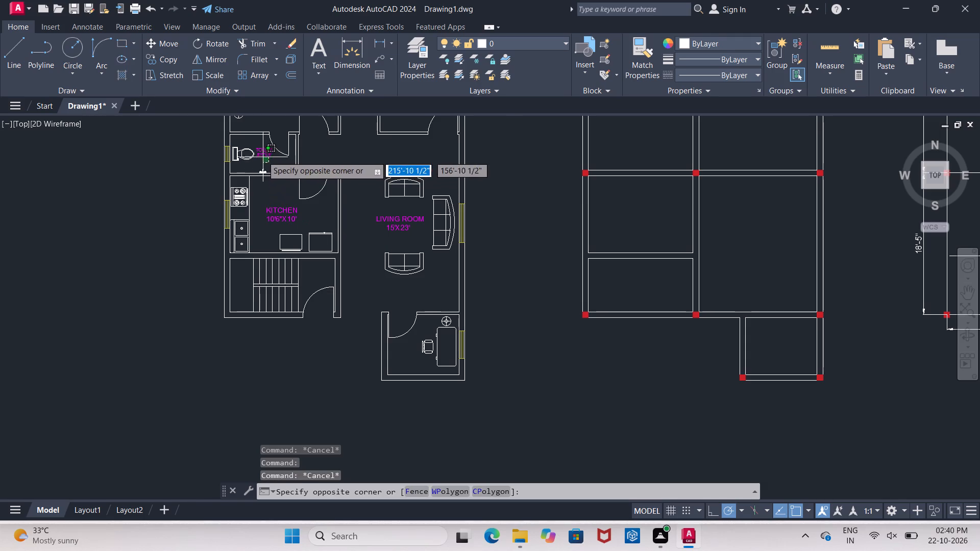
pyautogui.click(262, 154)
pyautogui.press('c')
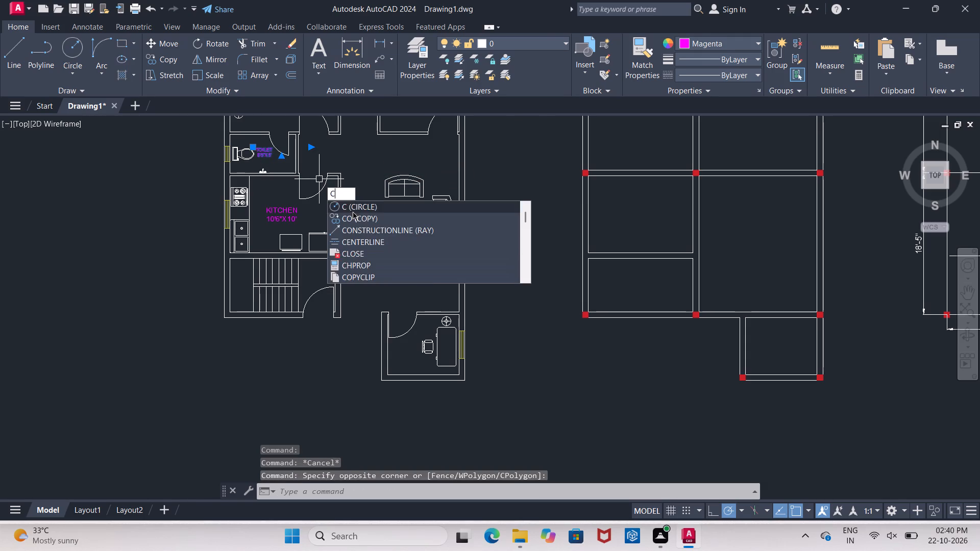
pyautogui.click(353, 217)
pyautogui.click(264, 153)
pyautogui.scroll(5, 407, 353)
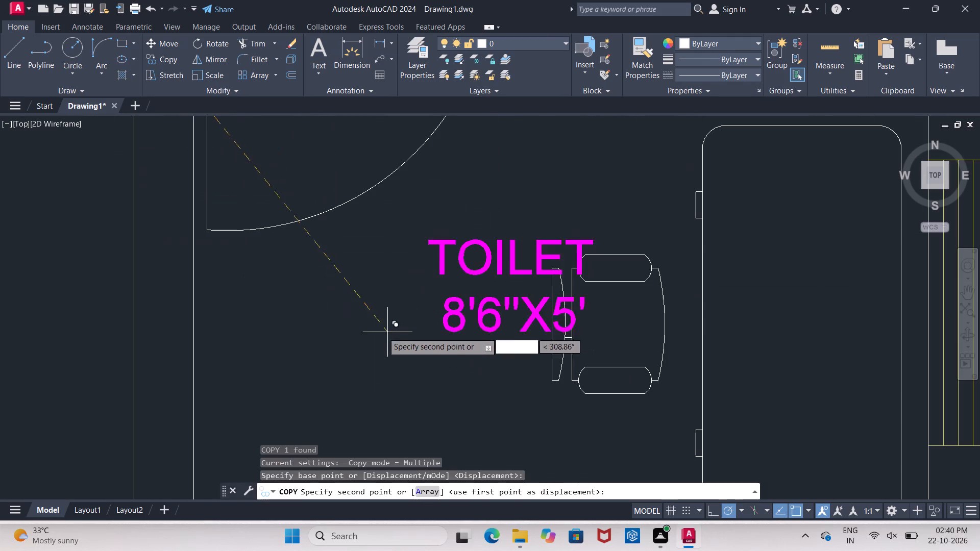
pyautogui.click(280, 354)
pyautogui.press('Escape')
# Change the name in the label copied beside the desk chair to STUDY ROOM.
pyautogui.doubleClick(402, 289)
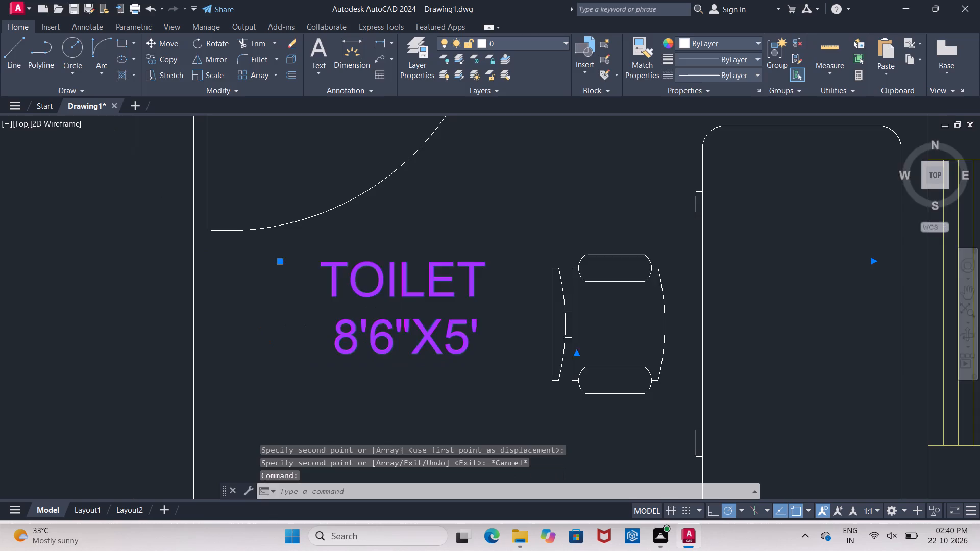
pyautogui.click(483, 287)
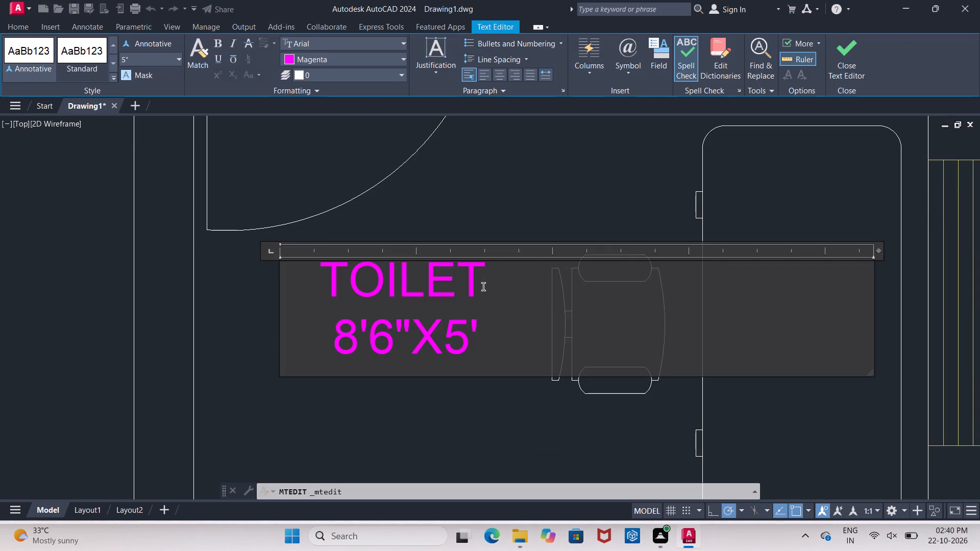
pyautogui.press('BackSpace')
pyautogui.press('BackSpace')
pyautogui.press('BackSpace')
pyautogui.press('BackSpace')
pyautogui.press('BackSpace')
pyautogui.press('BackSpace')
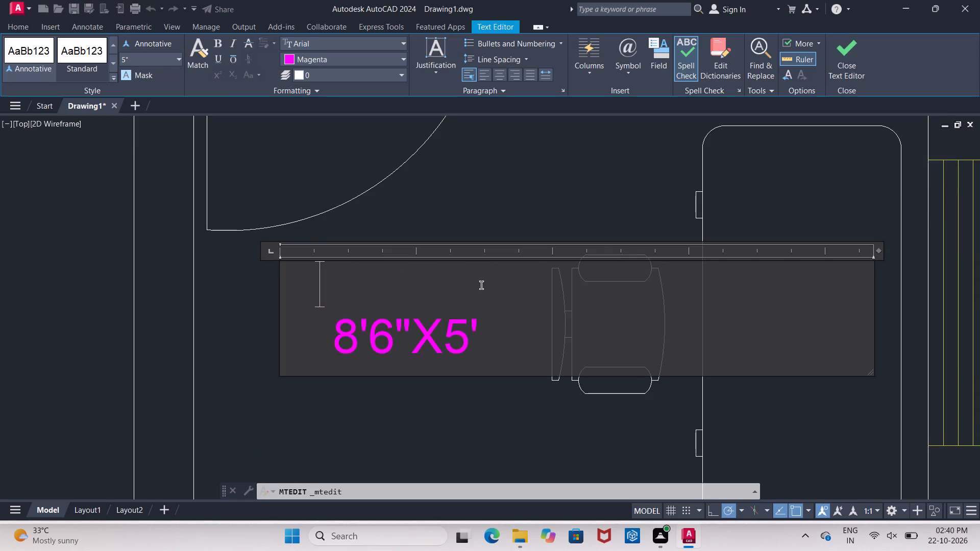
pyautogui.write('STUDY ROOM')
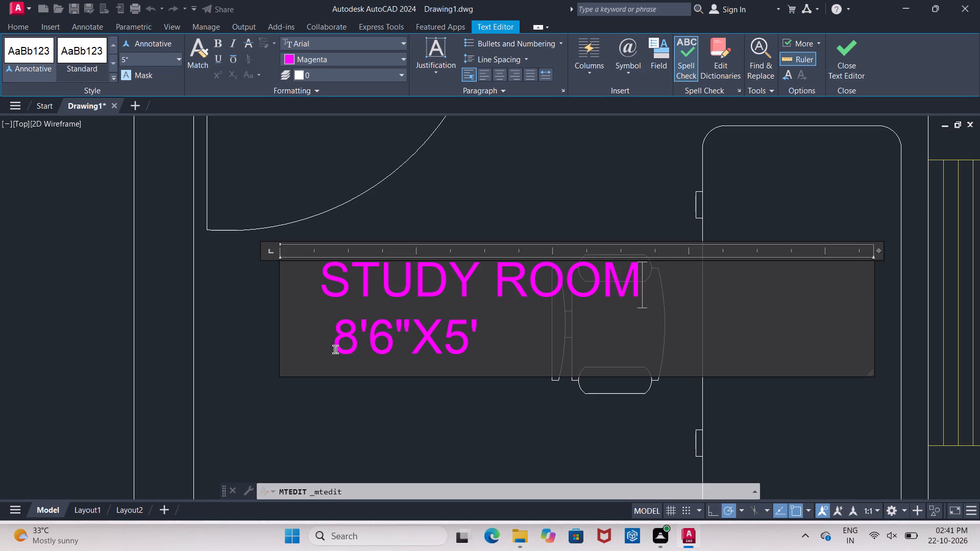
# Change the size line of the STUDY ROOM label to 10'X7'10".
pyautogui.click(423, 343)
pyautogui.press('BackSpace')
pyautogui.press('BackSpace')
pyautogui.press('BackSpace')
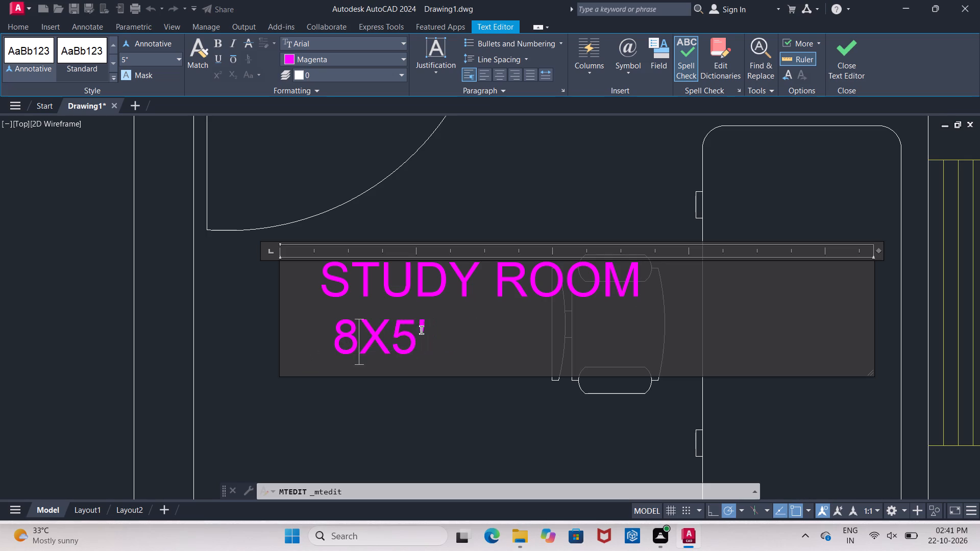
pyautogui.press('BackSpace')
pyautogui.press('1')
pyautogui.press('0')
pyautogui.press("'")
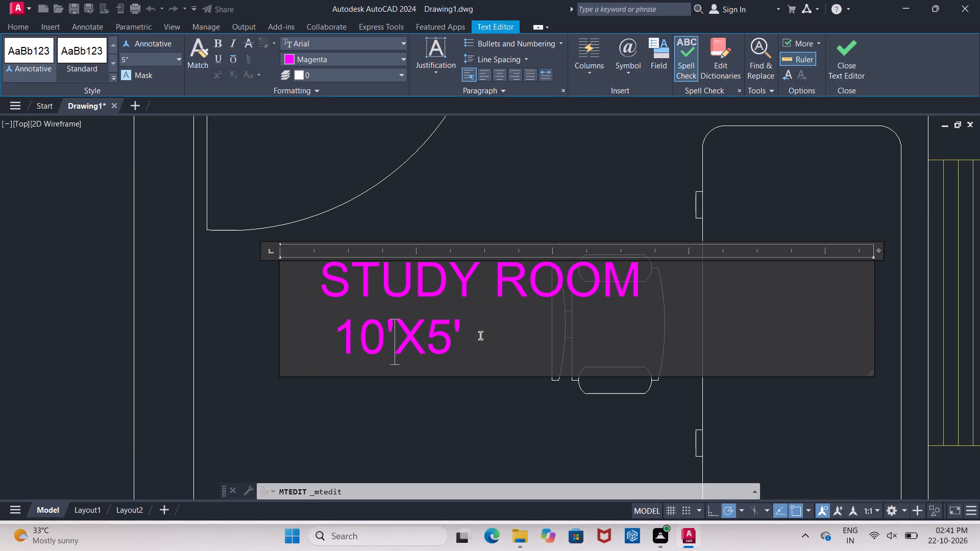
pyautogui.click(450, 344)
pyautogui.press('BackSpace')
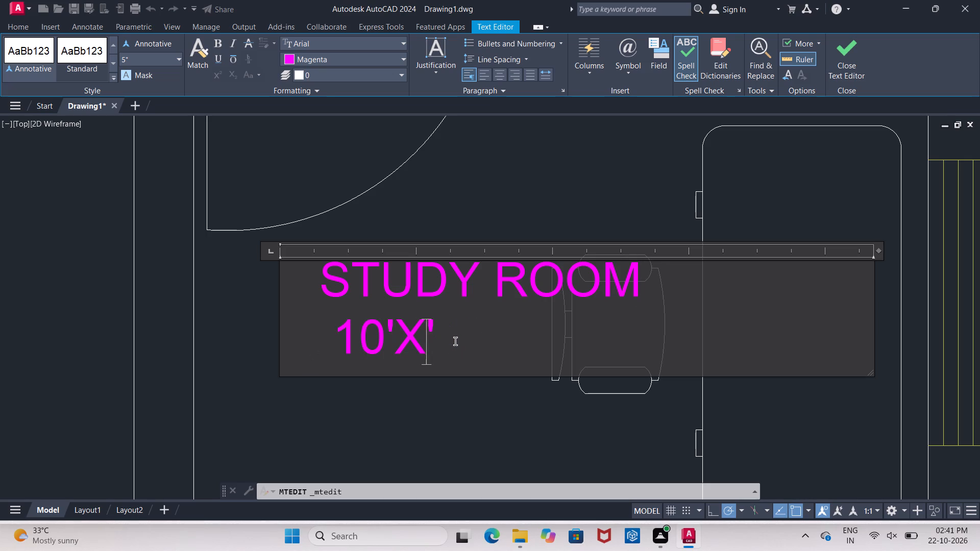
pyautogui.press('7')
pyautogui.press('Right')
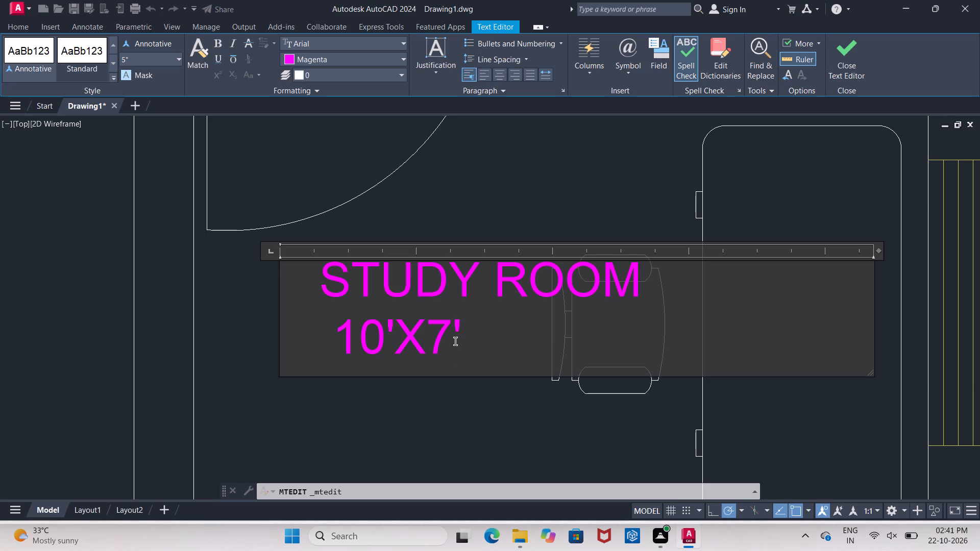
pyautogui.write('10"')
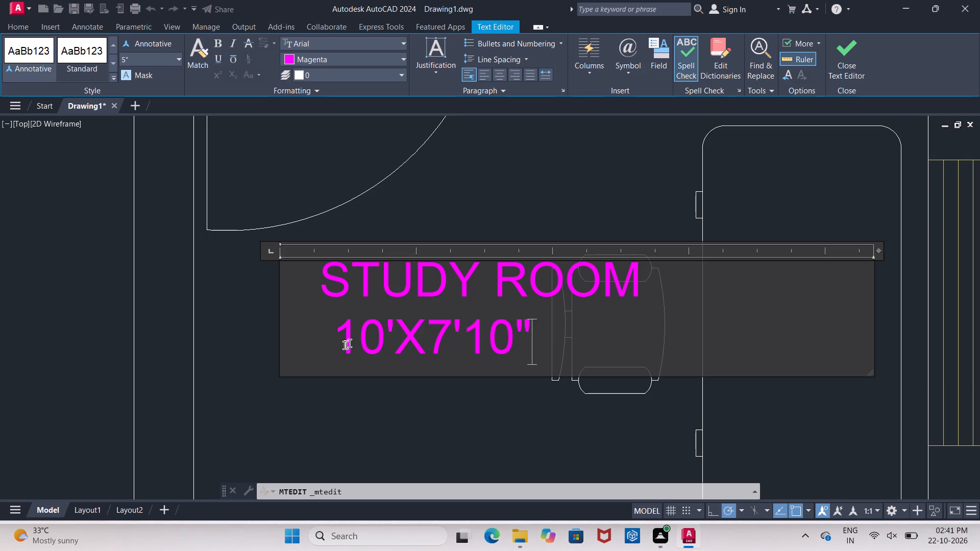
# Add four leading spaces before 10'X7'10" to centre the size under STUDY ROOM, and finish the edit.
pyautogui.click(335, 349)
pyautogui.press('space')
pyautogui.press('space')
pyautogui.press('space')
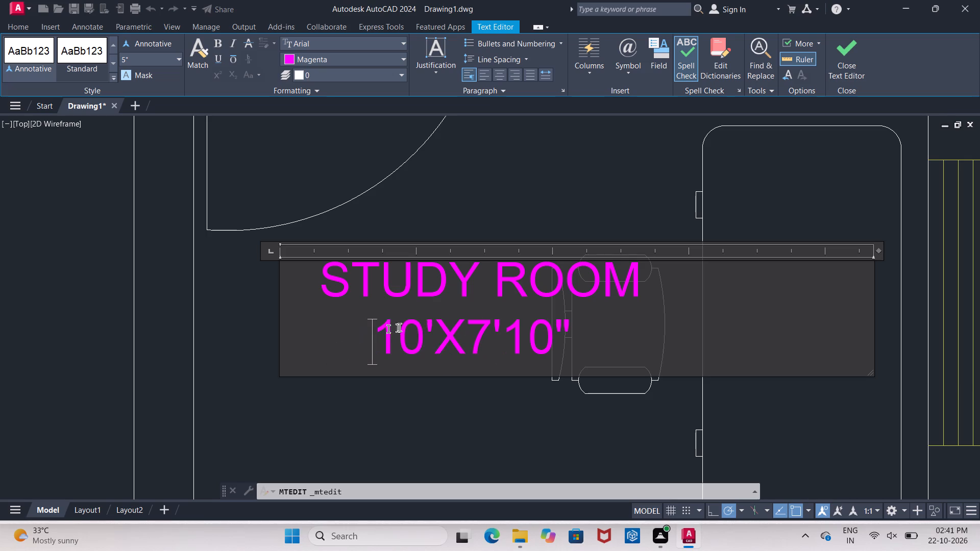
pyautogui.press('space')
pyautogui.click(497, 195)
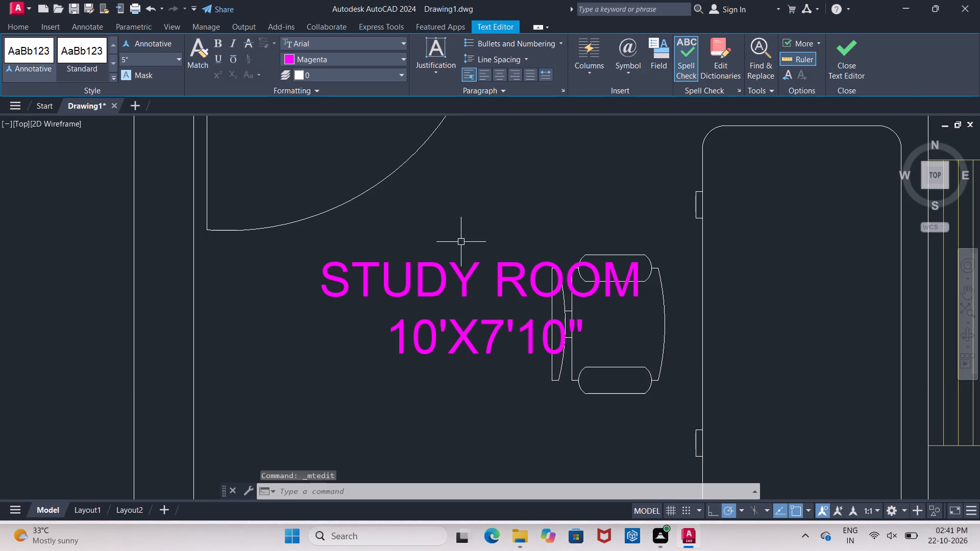
# Move the STUDY ROOM label horizontally left, away from the chair and desk.
pyautogui.click(454, 305)
pyautogui.click(397, 276)
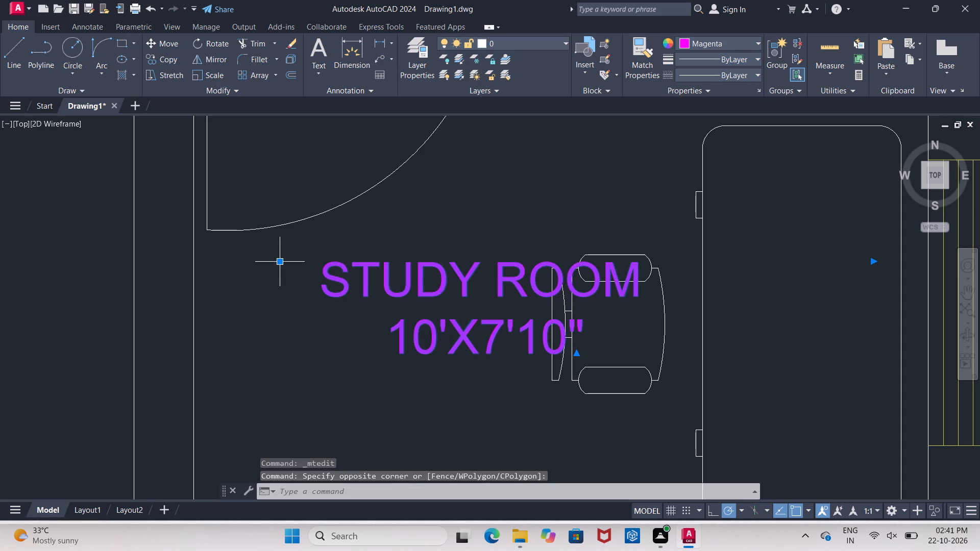
pyautogui.click(281, 264)
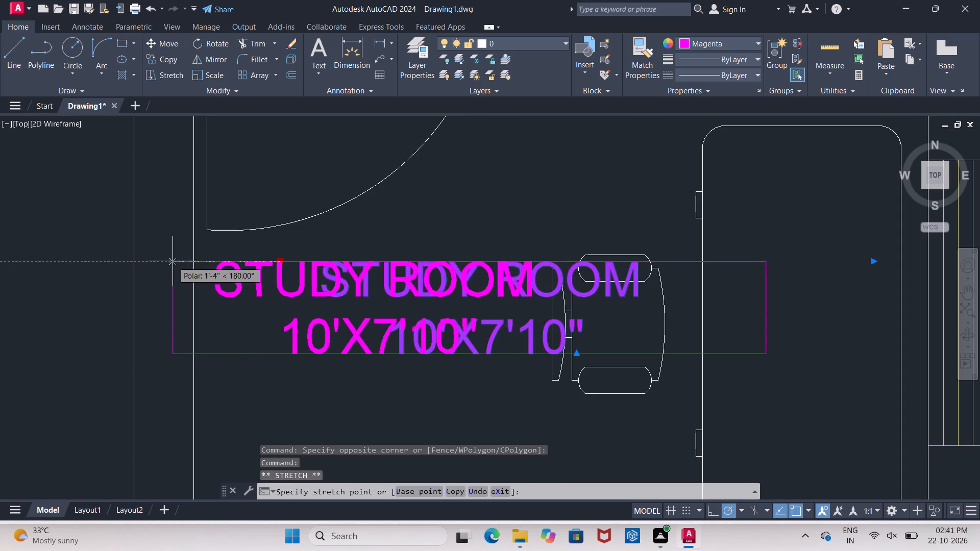
pyautogui.click(161, 261)
pyautogui.press('Escape')
# Move the STUDY ROOM label horizontally right so its text frame starts on the room's inner wall line.
pyautogui.scroll(-4, 488, 272)
pyautogui.scroll(2, 532, 317)
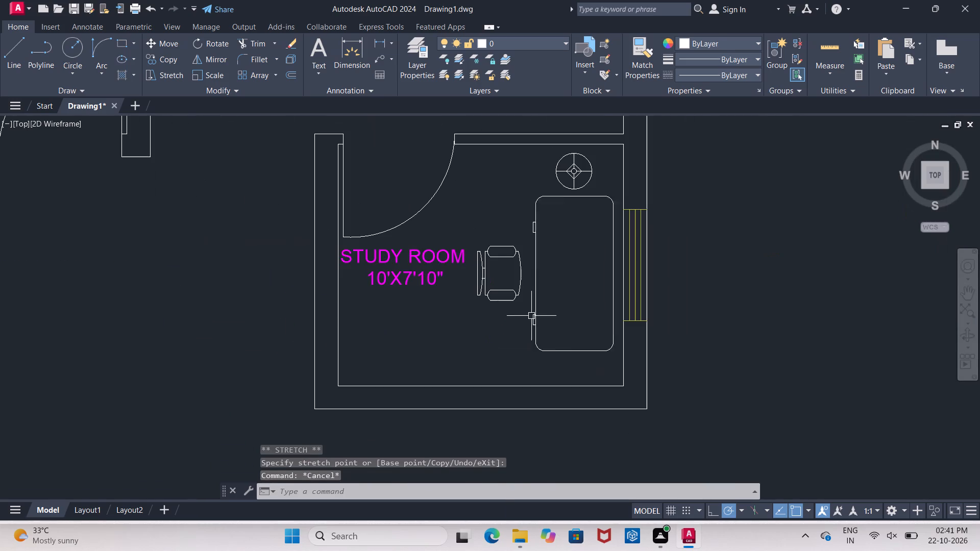
pyautogui.click(414, 258)
pyautogui.click(323, 250)
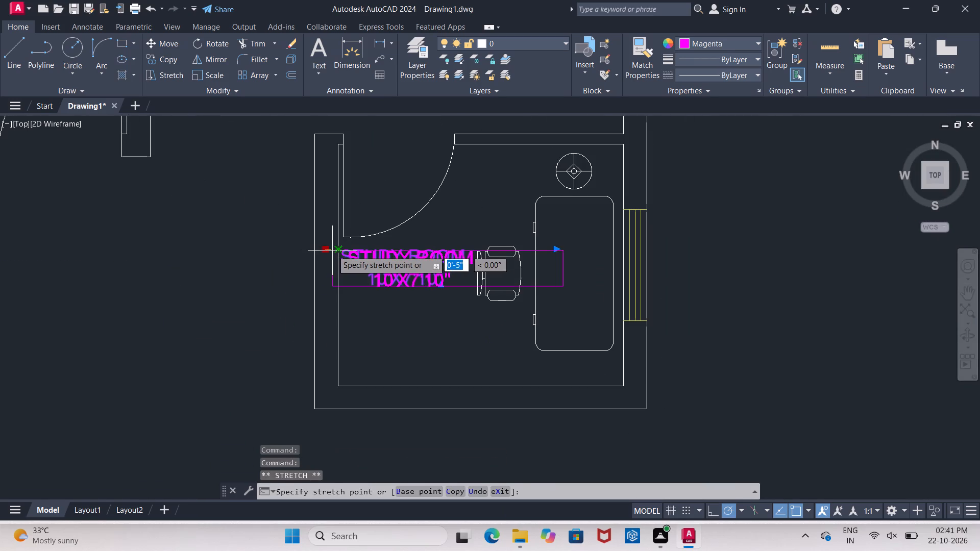
pyautogui.click(332, 251)
pyautogui.press('Escape')
# Move the STUDY ROOM label about 1' down and slightly left, between the wall and the desk chair.
pyautogui.scroll(2, 409, 254)
pyautogui.click(335, 251)
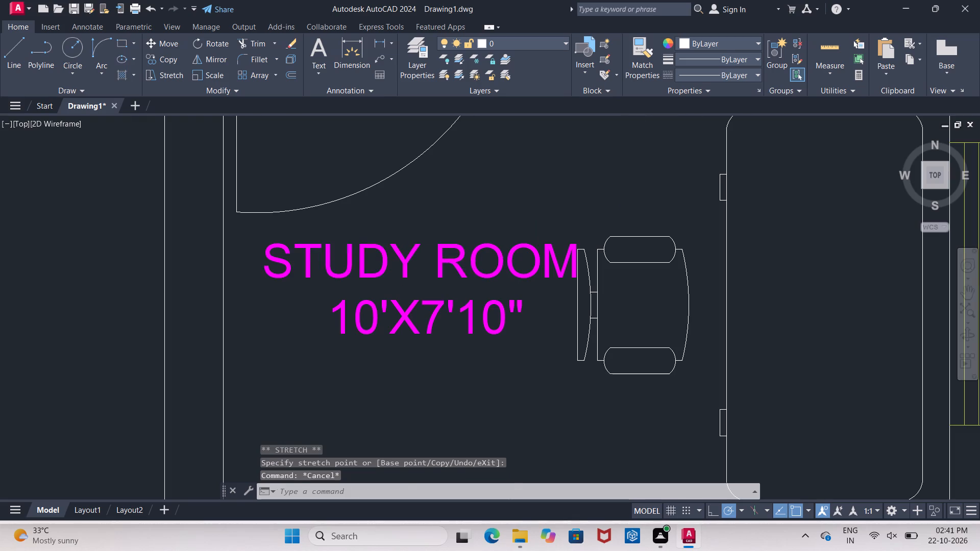
pyautogui.click(382, 263)
pyautogui.click(352, 262)
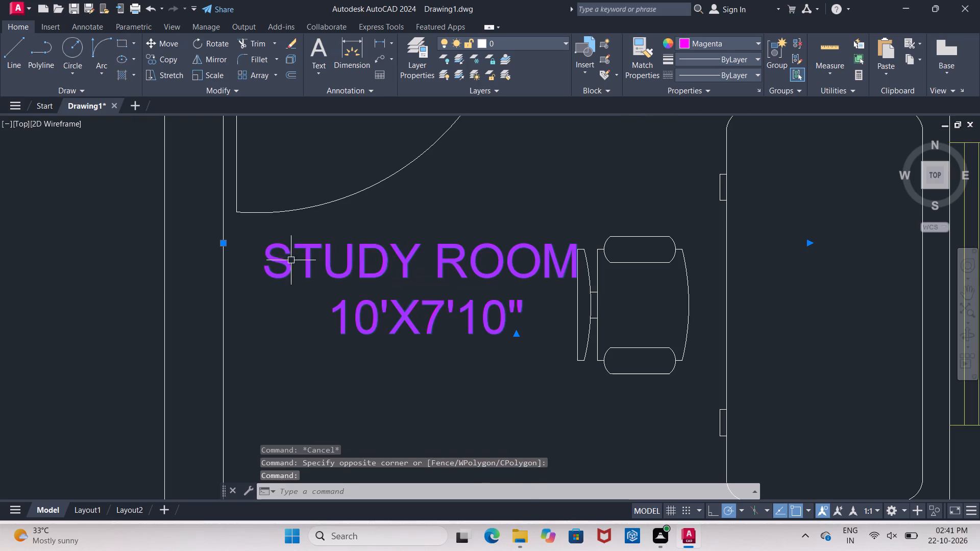
pyautogui.click(223, 241)
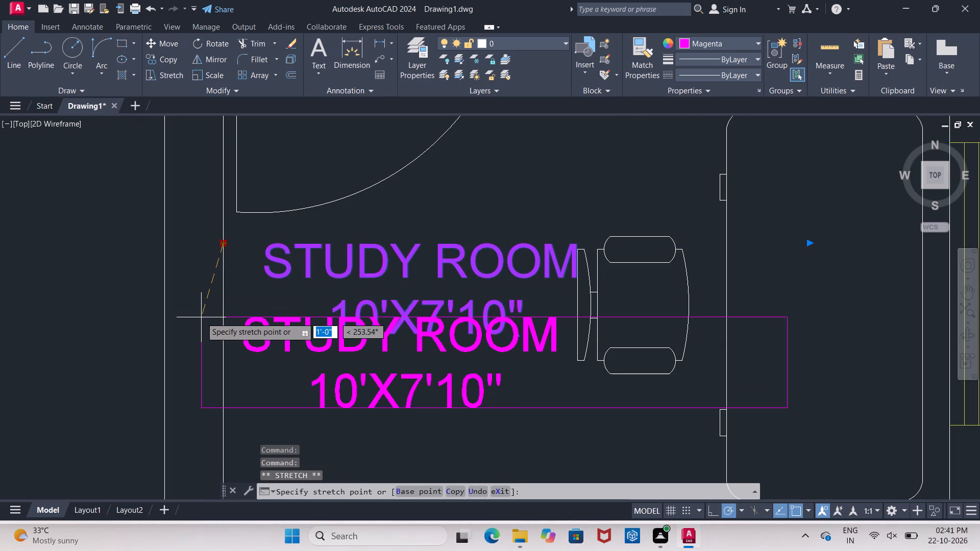
pyautogui.click(200, 317)
pyautogui.press('Escape')
pyautogui.scroll(-2, 502, 220)
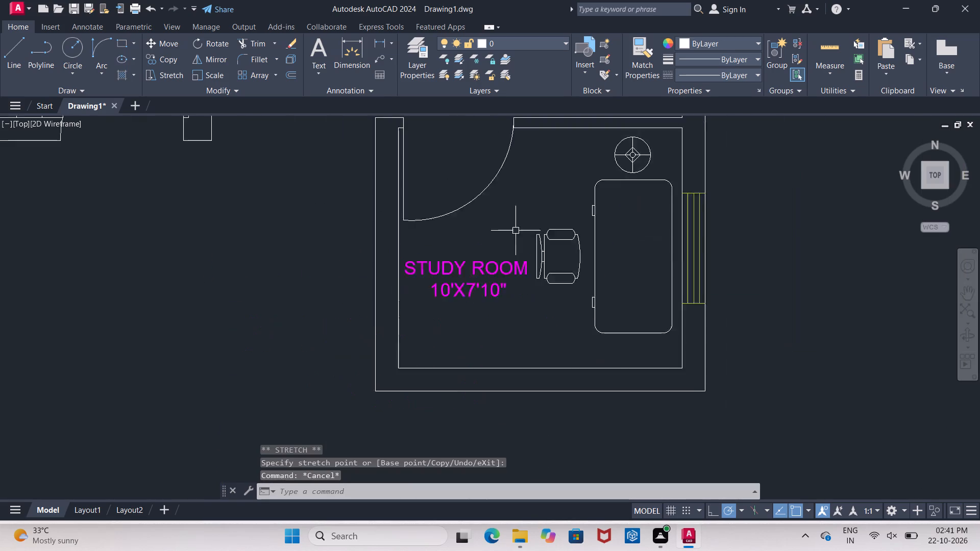
# Copy the MASTERBEDROOM label into the empty space above the plan's top wall.
pyautogui.scroll(-2, 516, 235)
pyautogui.scroll(-2, 405, 319)
pyautogui.scroll(1, 397, 222)
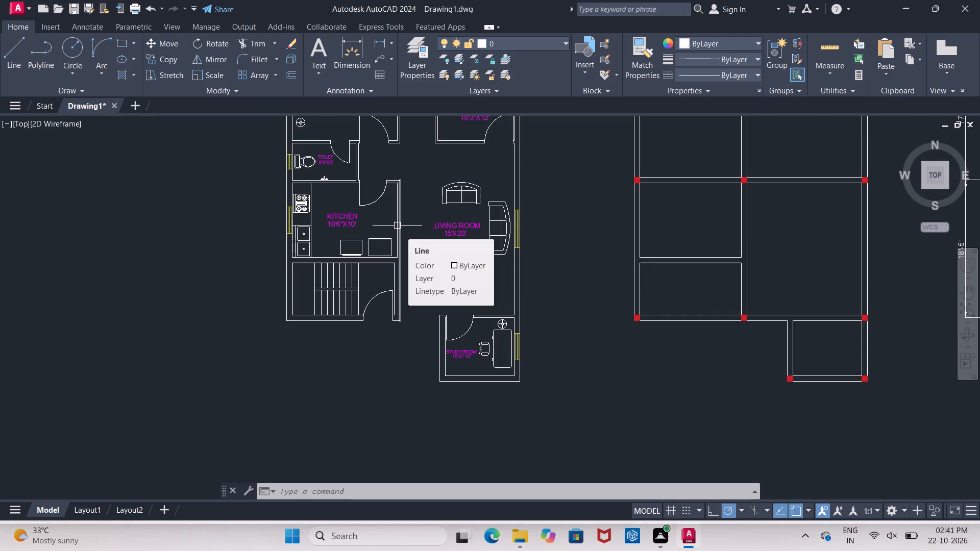
pyautogui.scroll(-2, 344, 267)
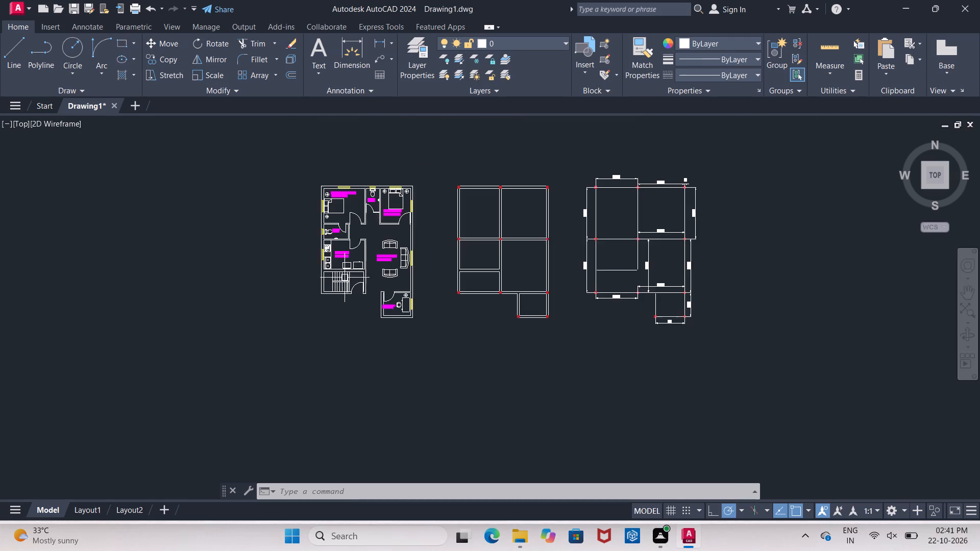
pyautogui.scroll(4, 346, 192)
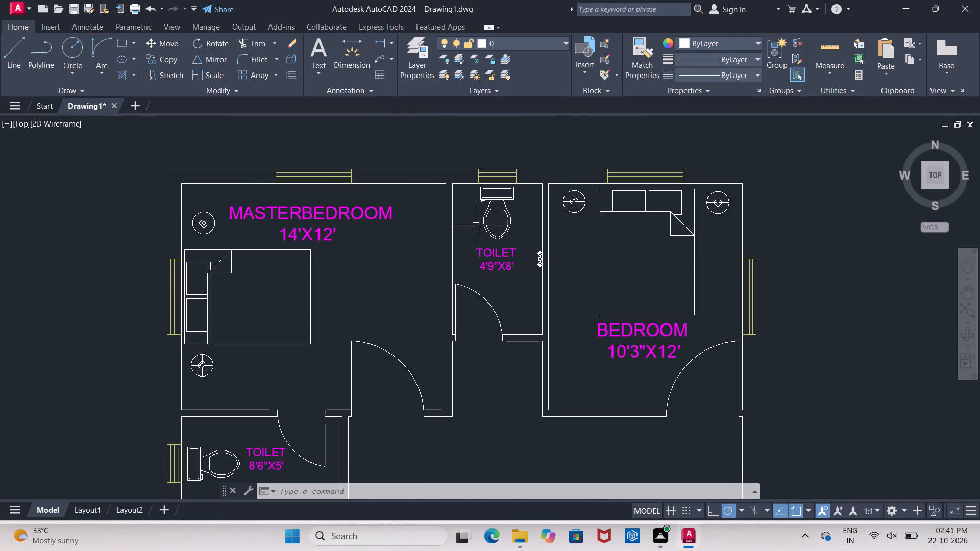
pyautogui.click(299, 221)
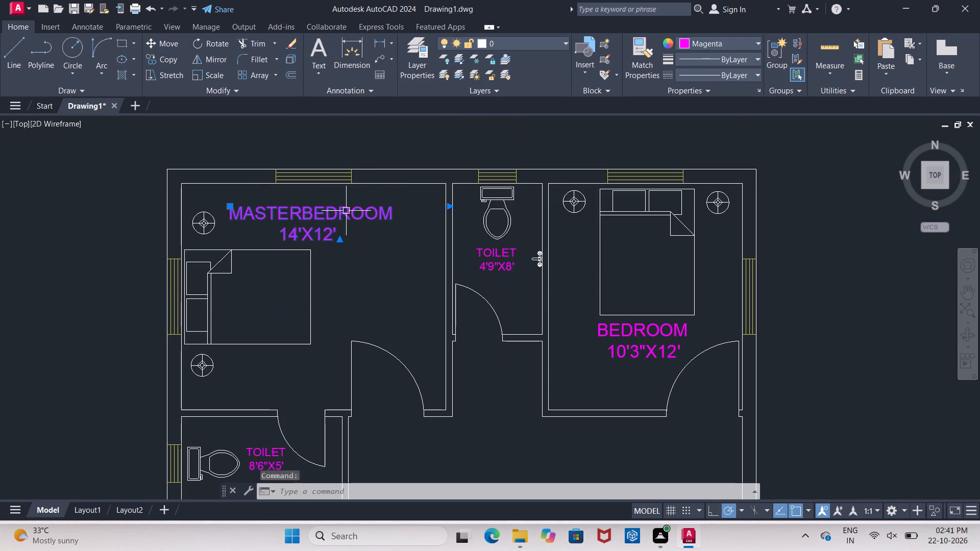
pyautogui.press('c')
pyautogui.click(385, 249)
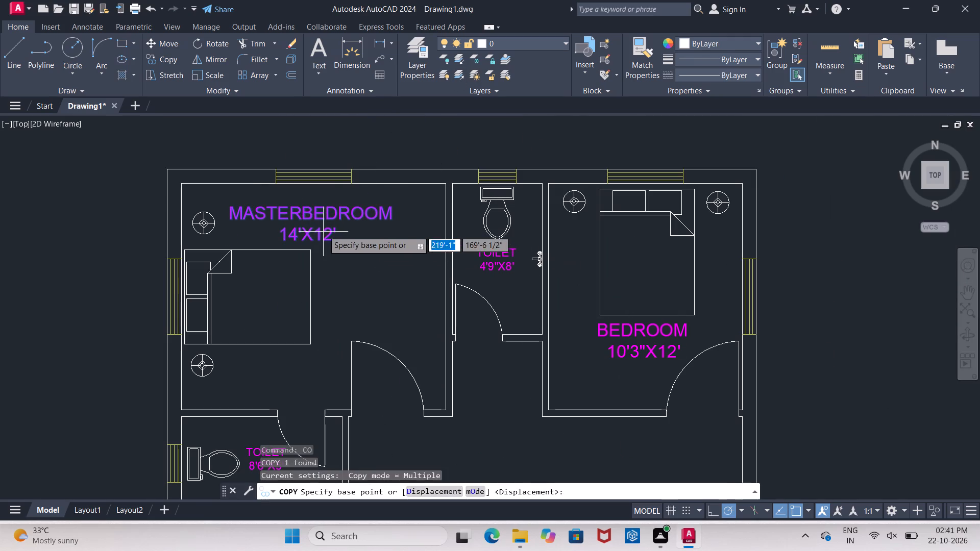
pyautogui.click(319, 227)
pyautogui.click(334, 142)
pyautogui.press('Escape')
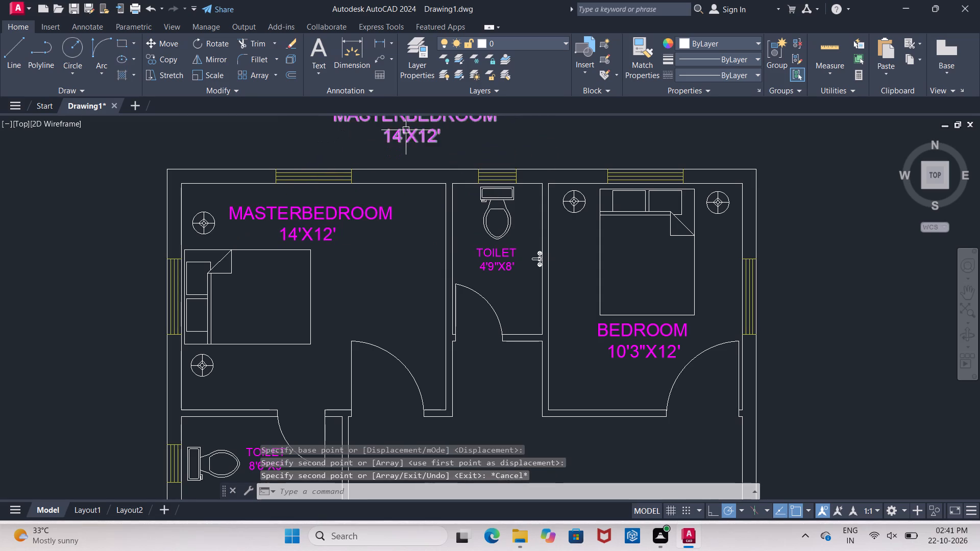
# Replace all the text of the label copied above the plan with W, and finish the edit.
pyautogui.doubleClick(406, 130)
pyautogui.scroll(-2, 415, 172)
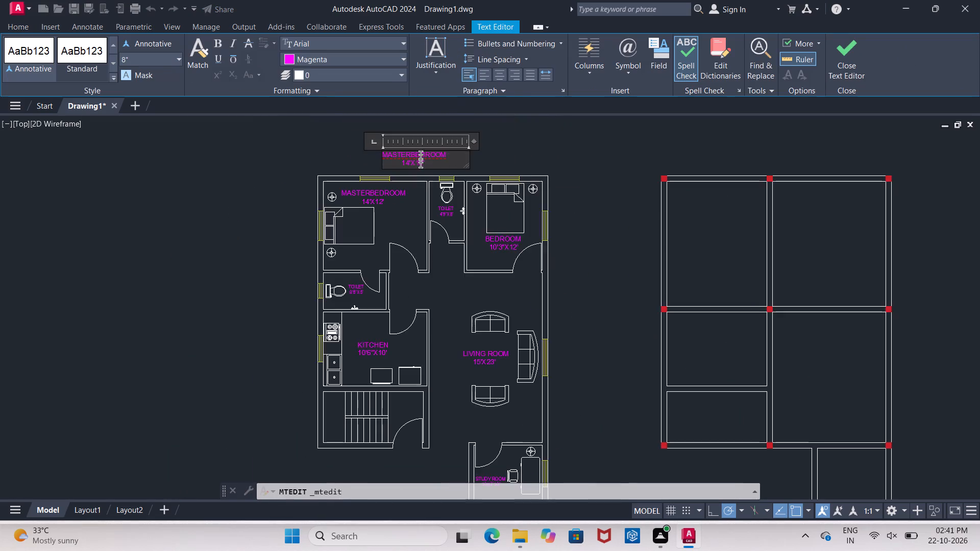
pyautogui.scroll(4, 421, 153)
pyautogui.click(451, 192)
pyautogui.moveTo(465, 235); pyautogui.dragTo(176, 164)
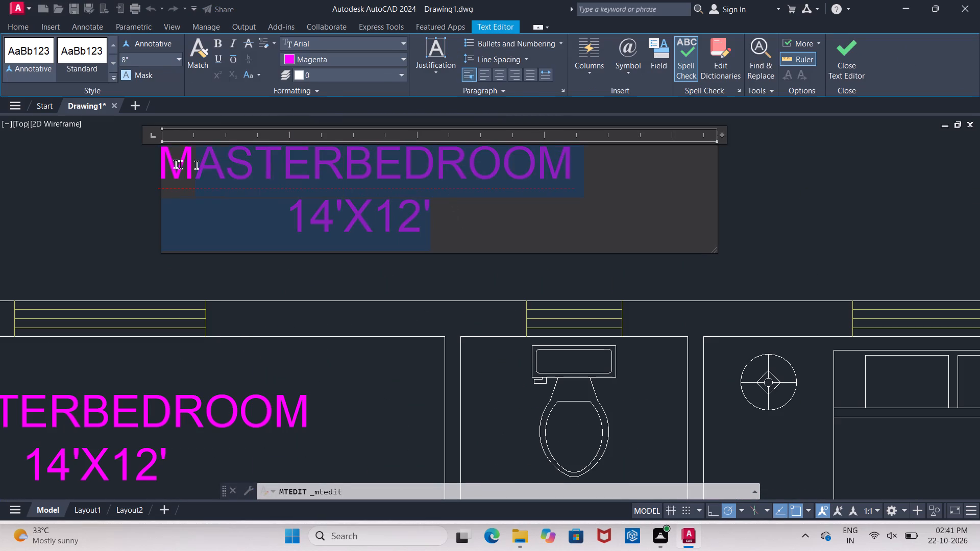
pyautogui.moveTo(176, 164); pyautogui.dragTo(170, 163)
pyautogui.press('BackSpace')
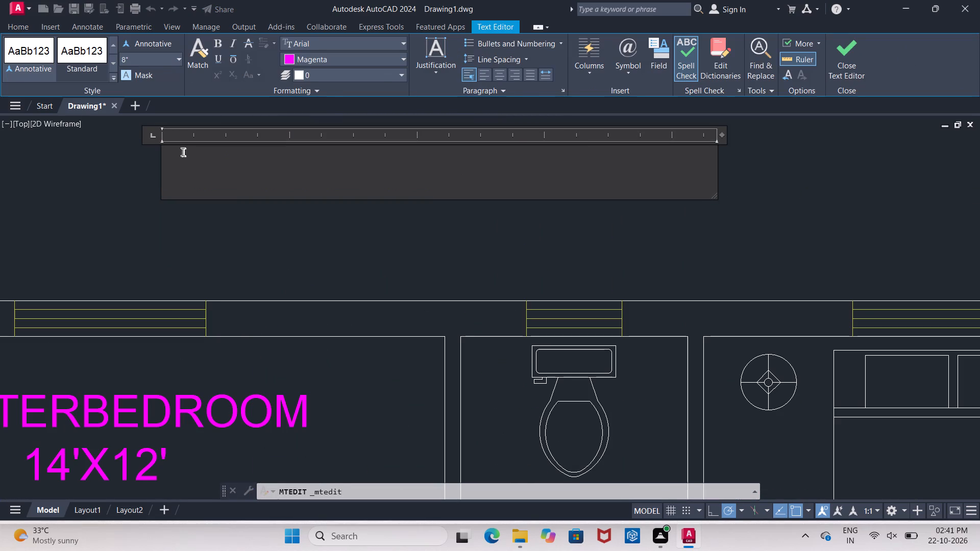
pyautogui.press('w')
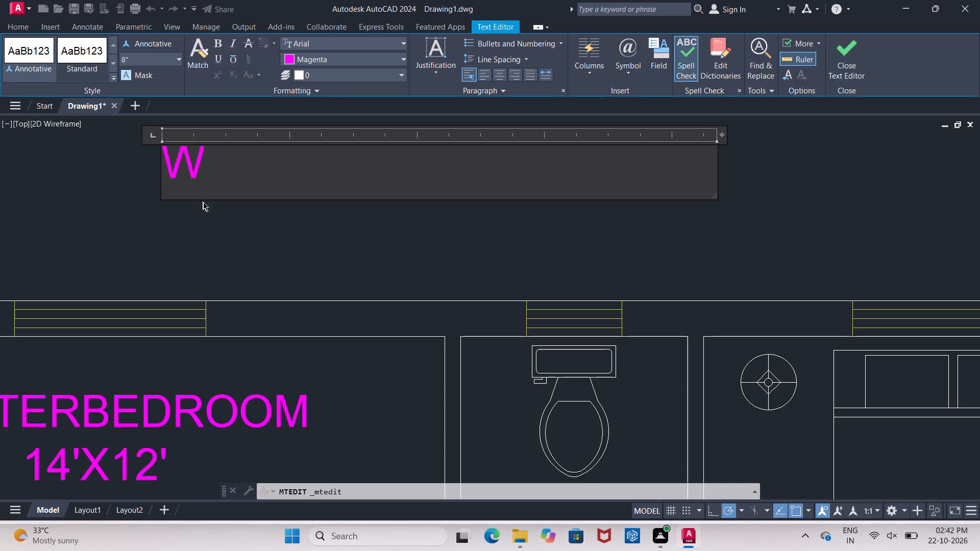
pyautogui.click(203, 202)
pyautogui.doubleClick(191, 179)
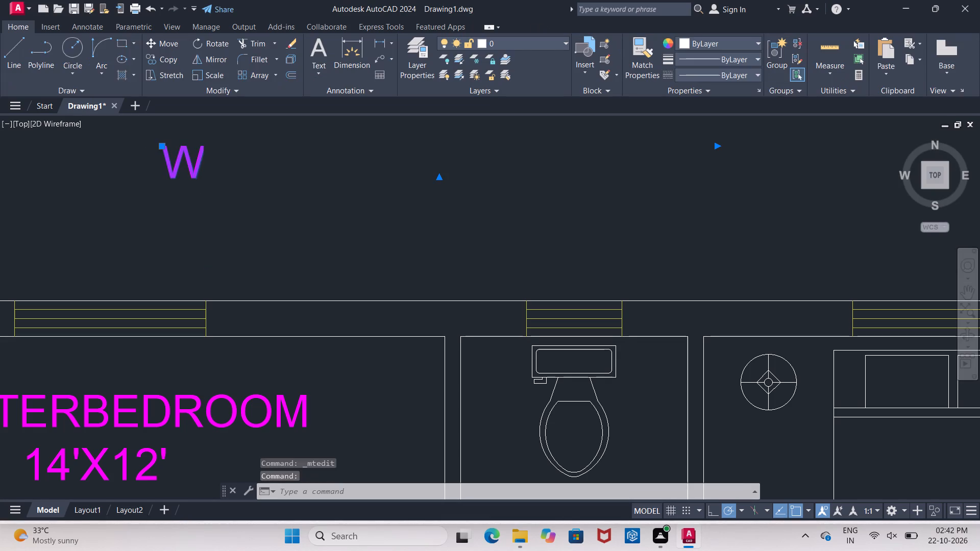
pyautogui.click(205, 228)
# Change the W label's colour to green 19,155,72 and deselect it.
pyautogui.click(191, 157)
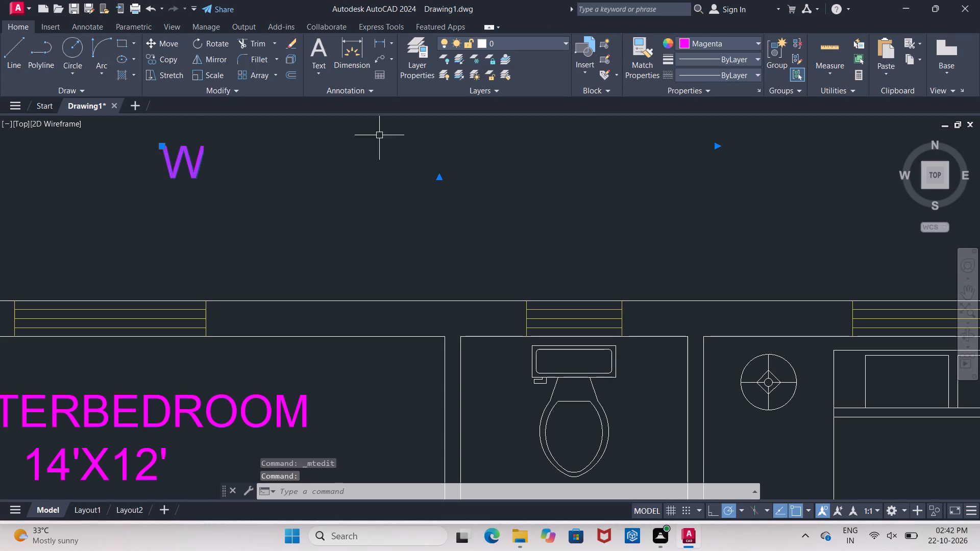
pyautogui.click(708, 42)
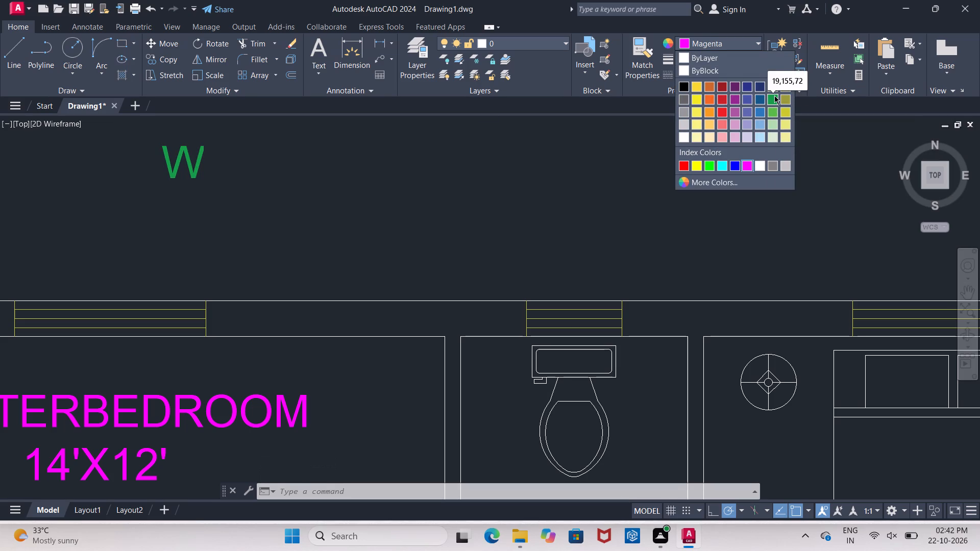
pyautogui.click(774, 95)
pyautogui.press('Escape')
pyautogui.scroll(-2, 250, 227)
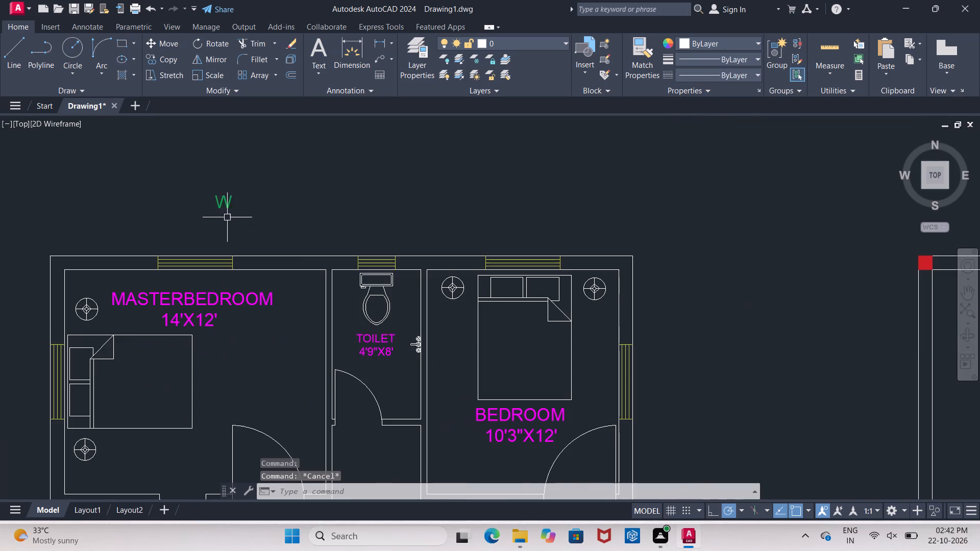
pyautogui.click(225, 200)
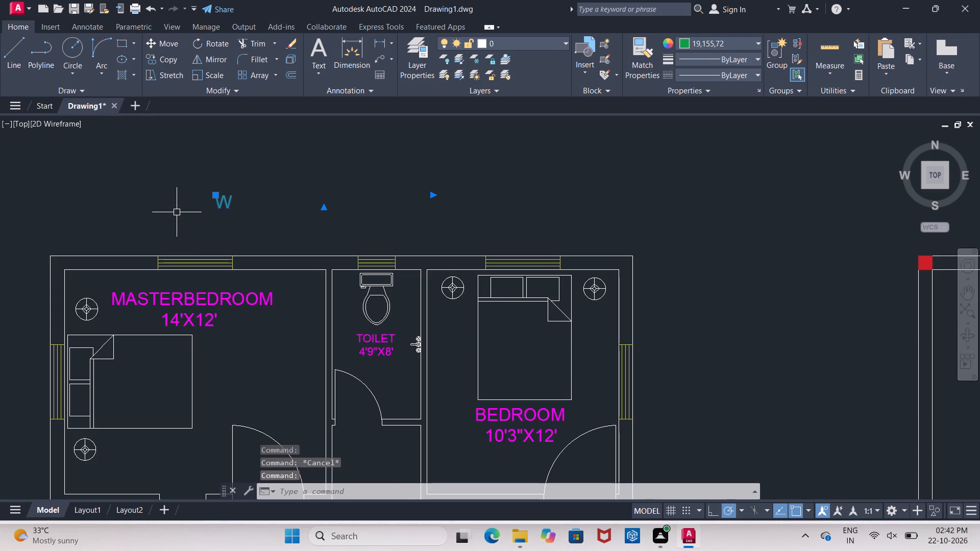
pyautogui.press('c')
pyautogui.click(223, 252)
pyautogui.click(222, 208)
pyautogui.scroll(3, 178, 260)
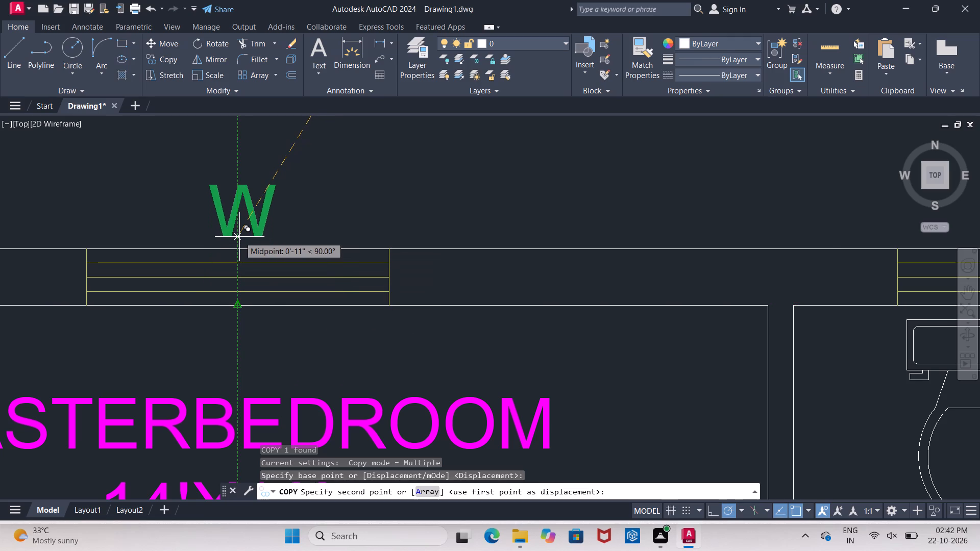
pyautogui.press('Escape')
# Copy the green W from its foot to just above the top-wall windows of the master bedroom and the bedroom.
pyautogui.scroll(-3, 238, 263)
pyautogui.click(267, 219)
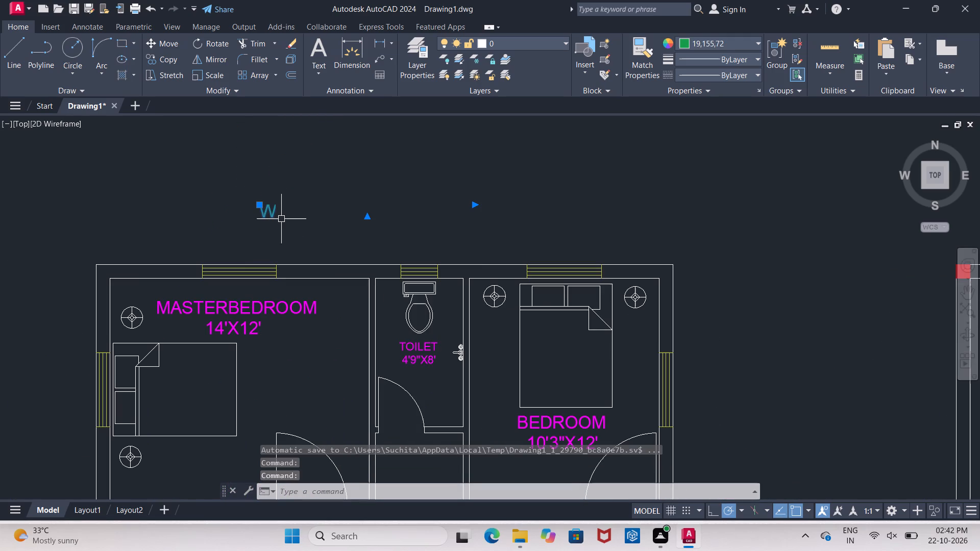
pyautogui.press('c')
pyautogui.click(354, 260)
pyautogui.scroll(4, 262, 215)
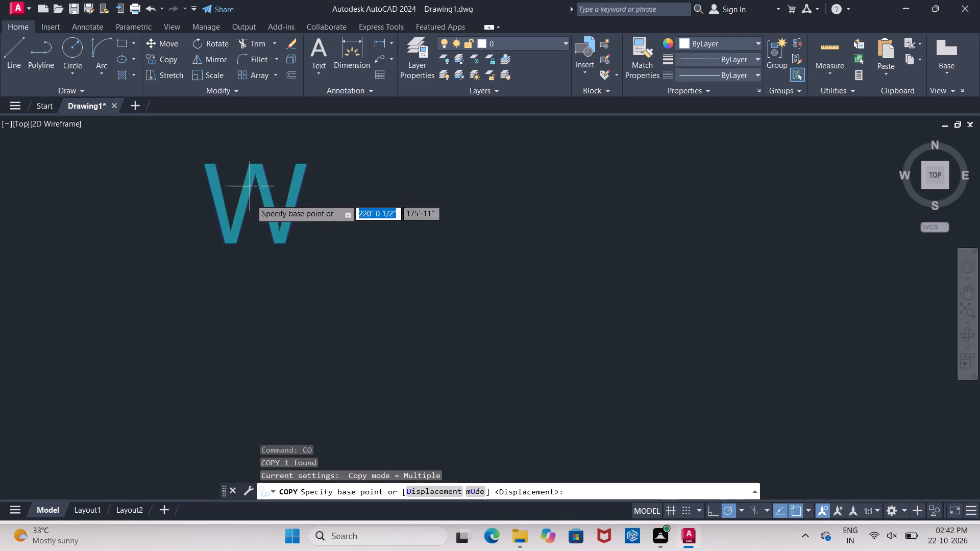
pyautogui.click(227, 243)
pyautogui.scroll(-3, 271, 198)
pyautogui.scroll(4, 200, 283)
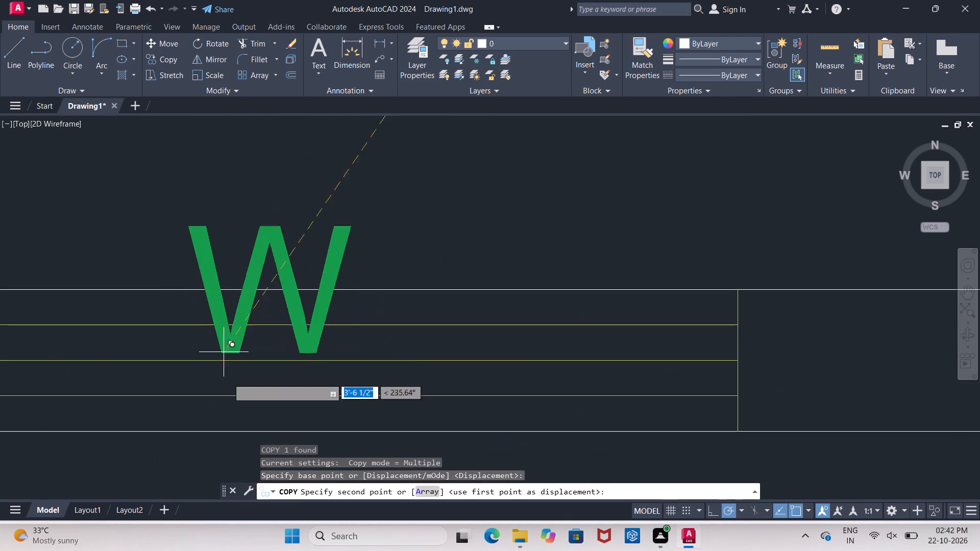
pyautogui.scroll(-3, 223, 274)
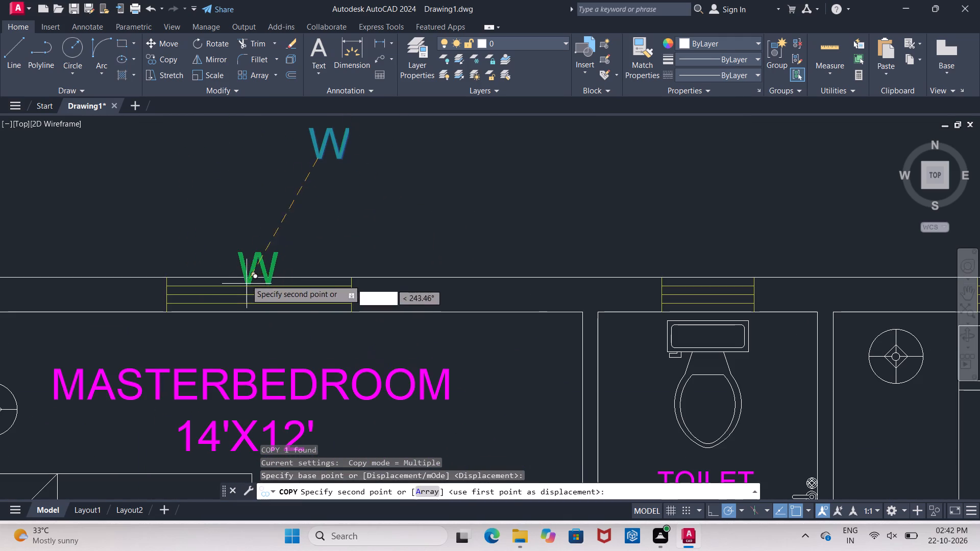
pyautogui.click(250, 271)
pyautogui.scroll(-3, 144, 260)
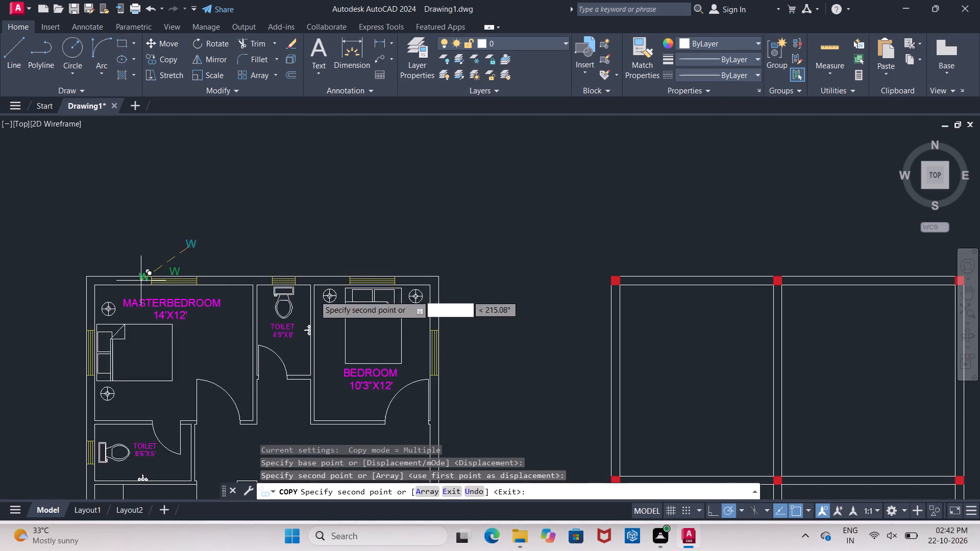
pyautogui.scroll(4, 398, 280)
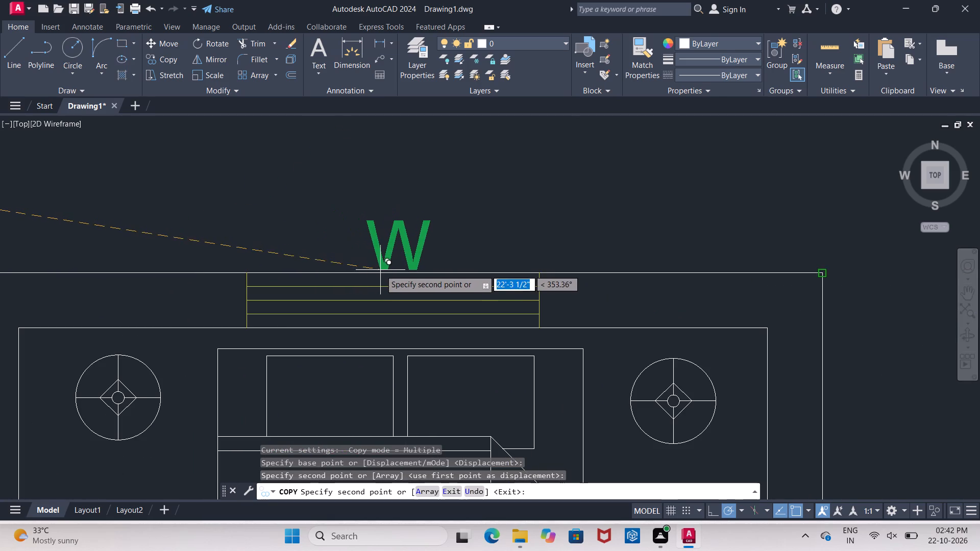
pyautogui.click(378, 266)
# Place further W copies outside the bedroom's right-wall window and the master bedroom's left-wall window.
pyautogui.scroll(-3, 313, 217)
pyautogui.scroll(3, 455, 358)
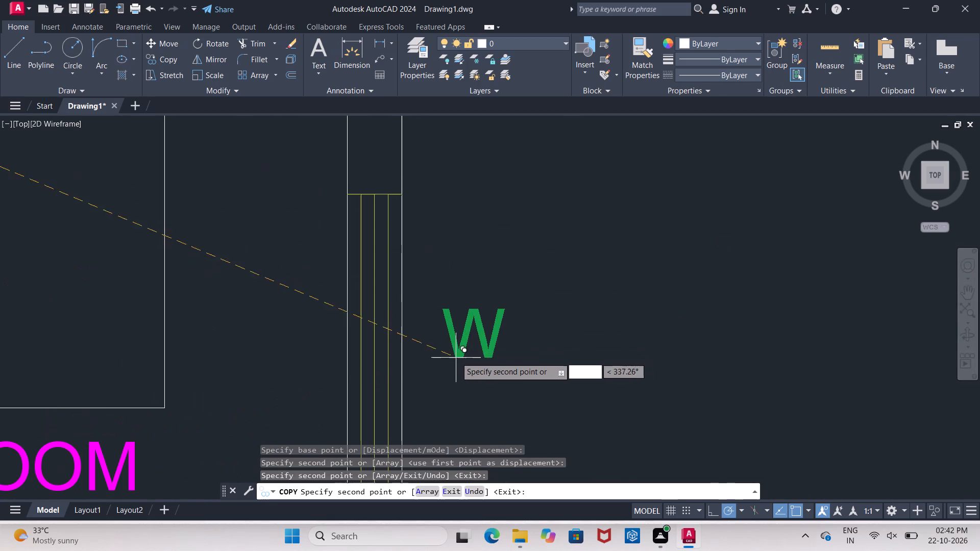
pyautogui.click(422, 347)
pyautogui.scroll(-5, 443, 252)
pyautogui.scroll(4, 234, 274)
pyautogui.scroll(-2, 251, 210)
pyautogui.scroll(1, 243, 199)
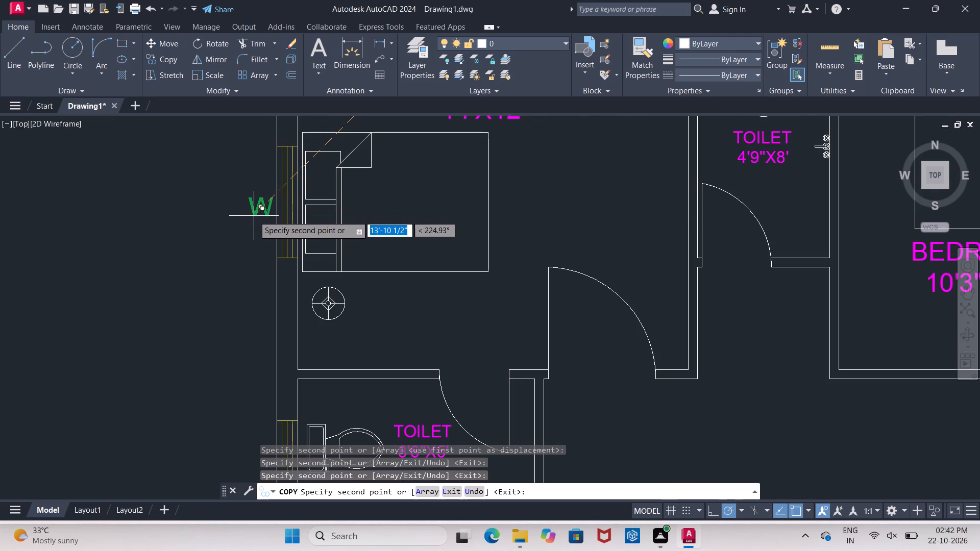
pyautogui.click(254, 211)
# Place W copies outside the left-wall windows of the kitchen and the 8'6"X5' toilet.
pyautogui.scroll(-3, 246, 174)
pyautogui.scroll(2, 244, 261)
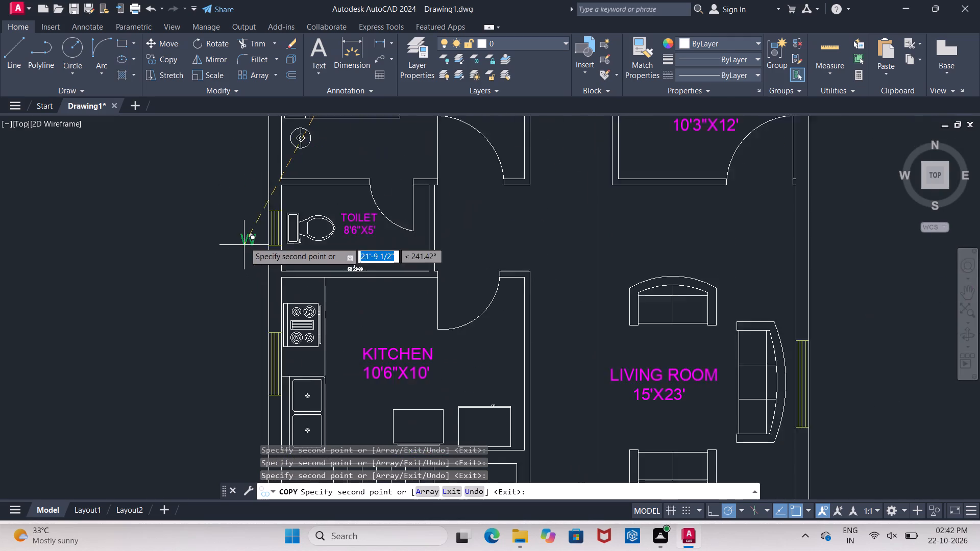
pyautogui.scroll(2, 246, 241)
pyautogui.scroll(-4, 253, 211)
pyautogui.scroll(3, 249, 290)
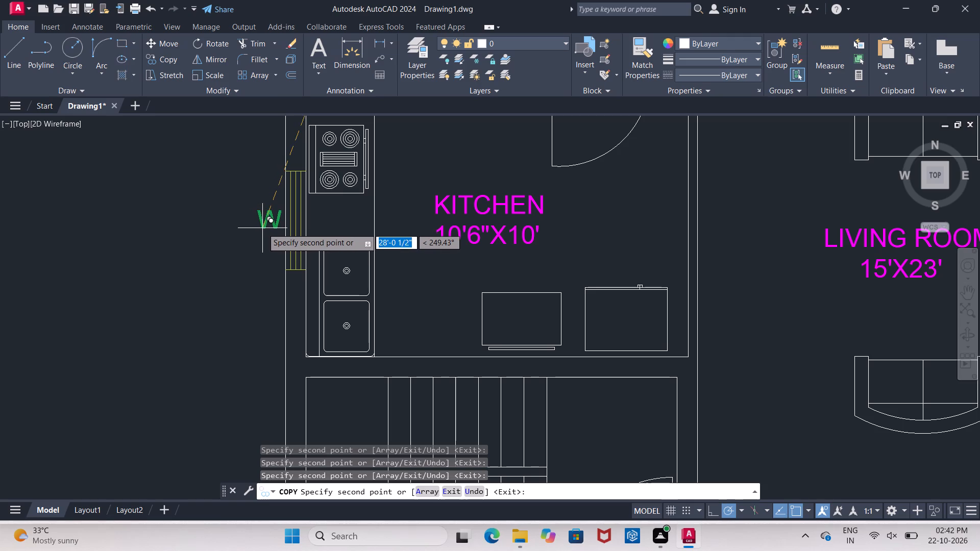
pyautogui.click(262, 228)
pyautogui.scroll(-3, 247, 226)
pyautogui.scroll(3, 243, 193)
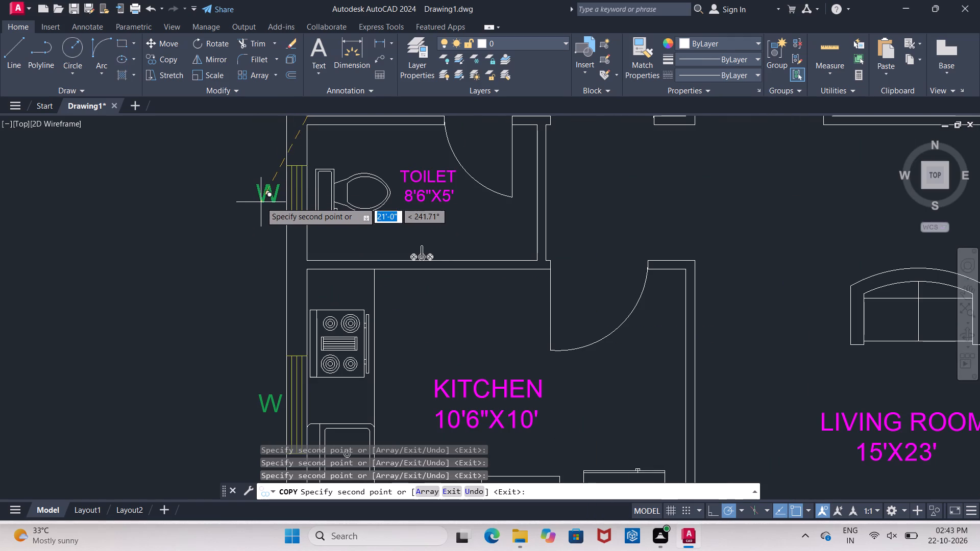
pyautogui.click(263, 202)
pyautogui.scroll(-4, 234, 162)
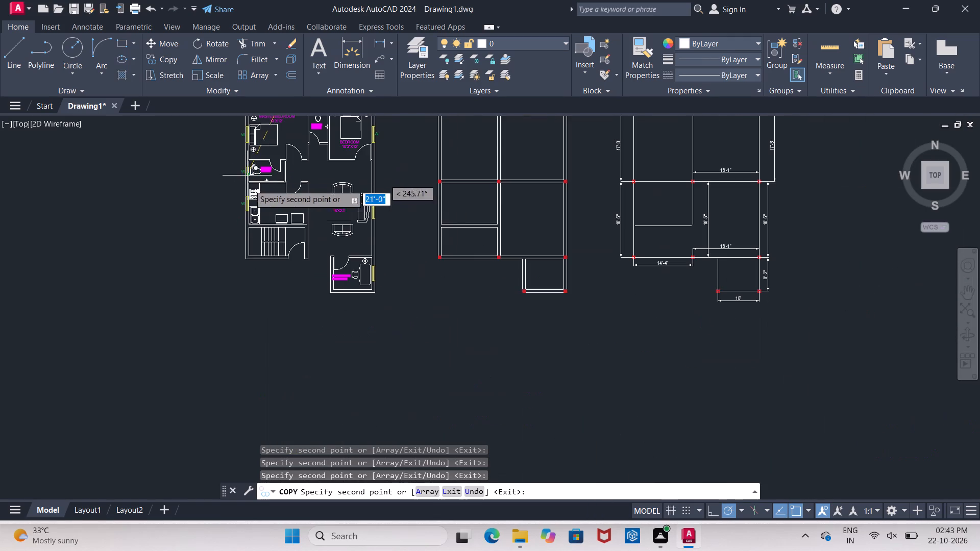
# Place the remaining W copies outside the right-wall windows of the study room and the living room, then end copying.
pyautogui.scroll(4, 371, 270)
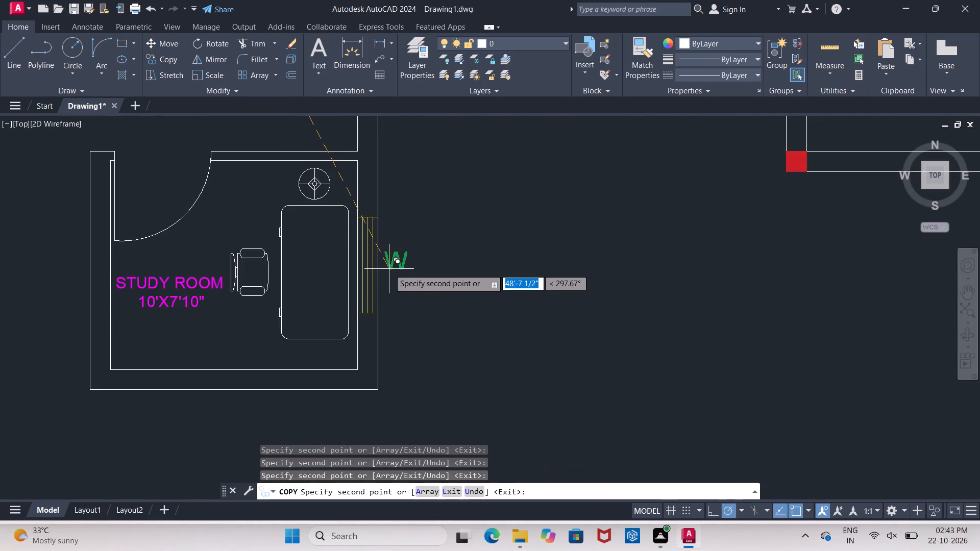
pyautogui.click(388, 275)
pyautogui.scroll(-2, 404, 225)
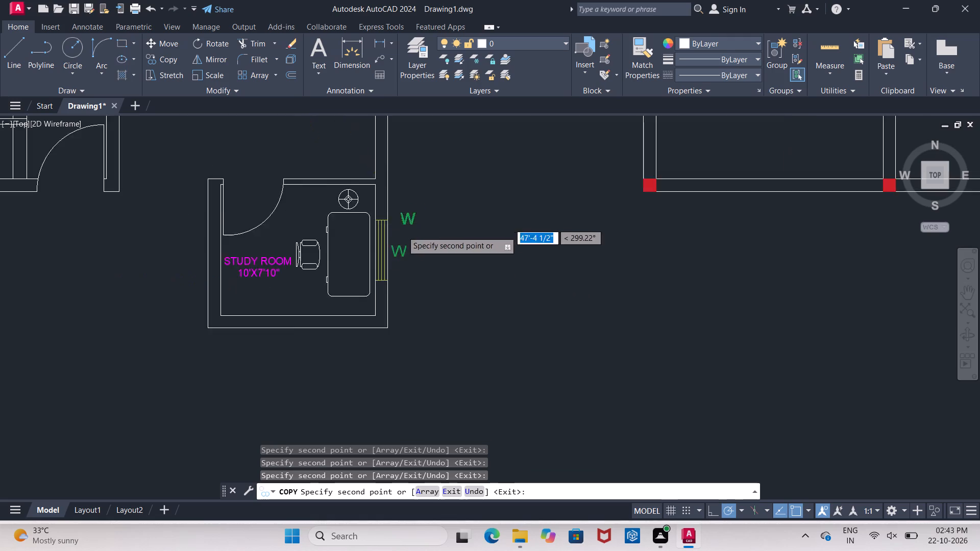
pyautogui.scroll(-2, 399, 247)
pyautogui.scroll(5, 399, 213)
pyautogui.scroll(-2, 359, 184)
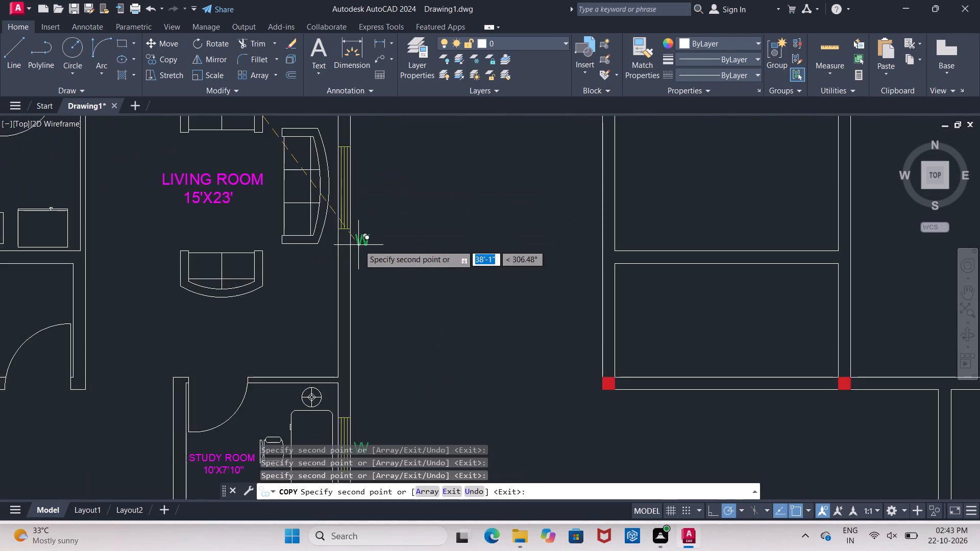
pyautogui.scroll(3, 357, 199)
pyautogui.scroll(-4, 335, 197)
pyautogui.scroll(2, 340, 203)
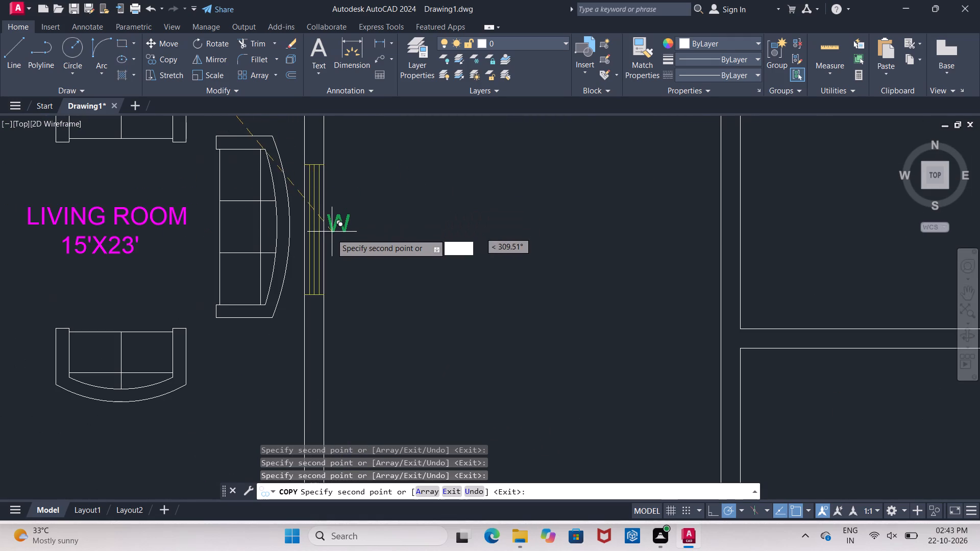
pyautogui.click(333, 240)
pyautogui.scroll(-5, 361, 213)
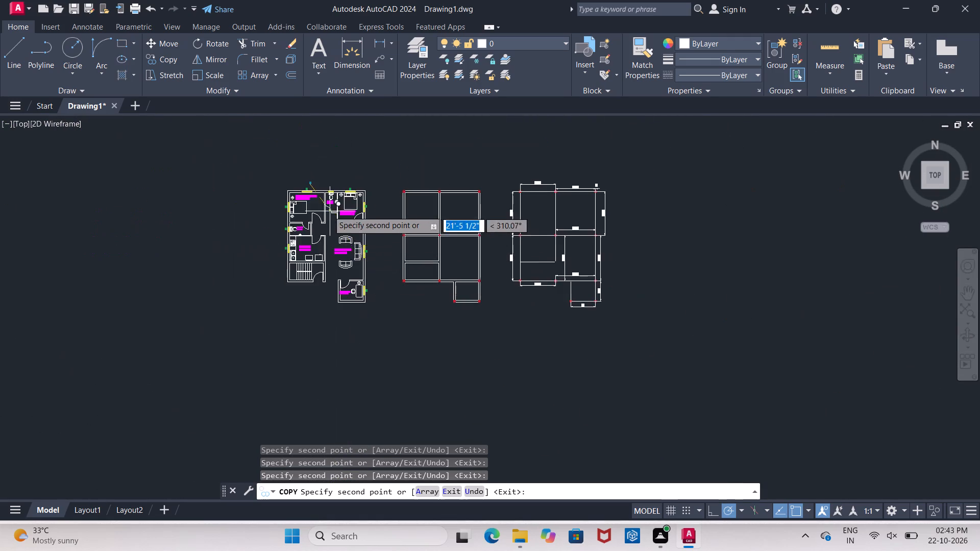
pyautogui.scroll(2, 327, 209)
pyautogui.press('Escape')
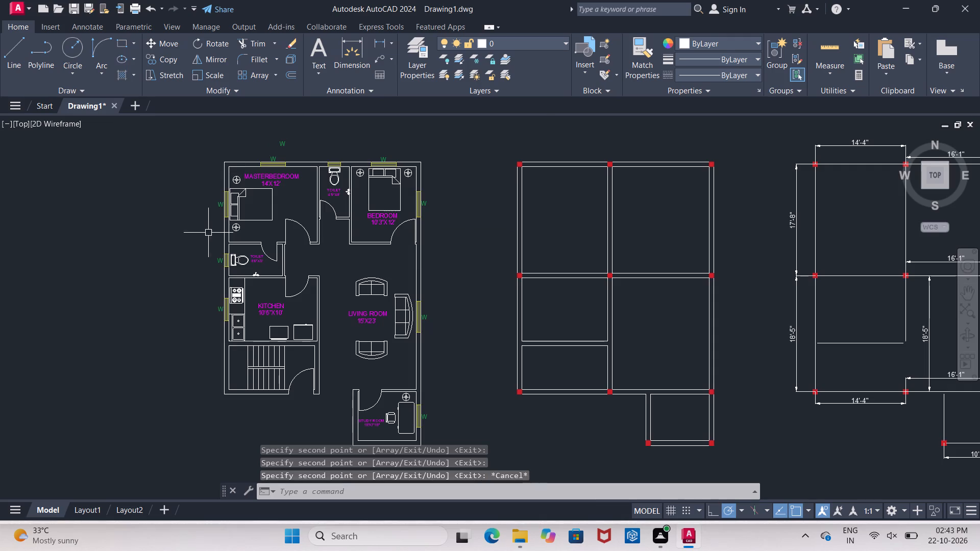
# Change the W label outside the 8'6"X5' toilet's left-wall window to V.
pyautogui.scroll(5, 208, 247)
pyautogui.doubleClick(300, 338)
pyautogui.press('Escape')
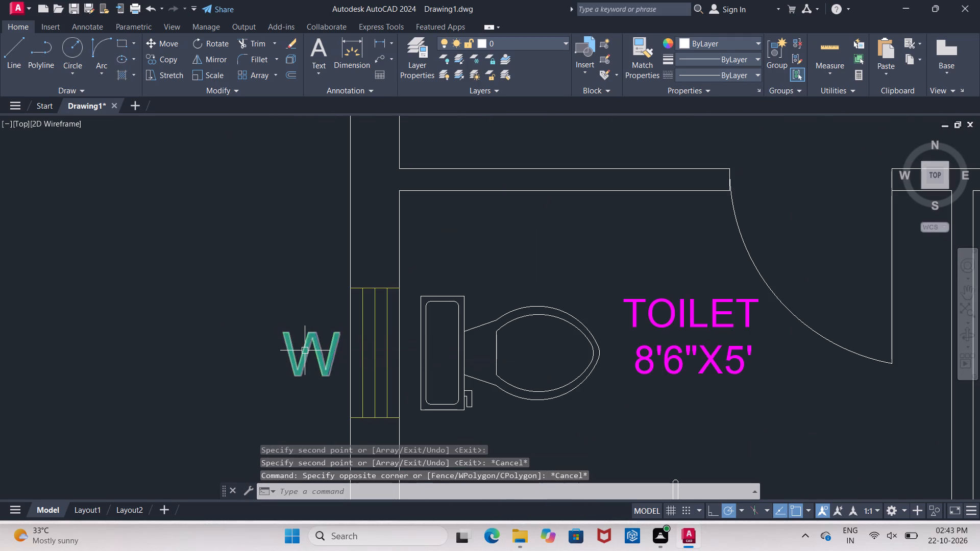
pyautogui.doubleClick(305, 351)
pyautogui.doubleClick(302, 353)
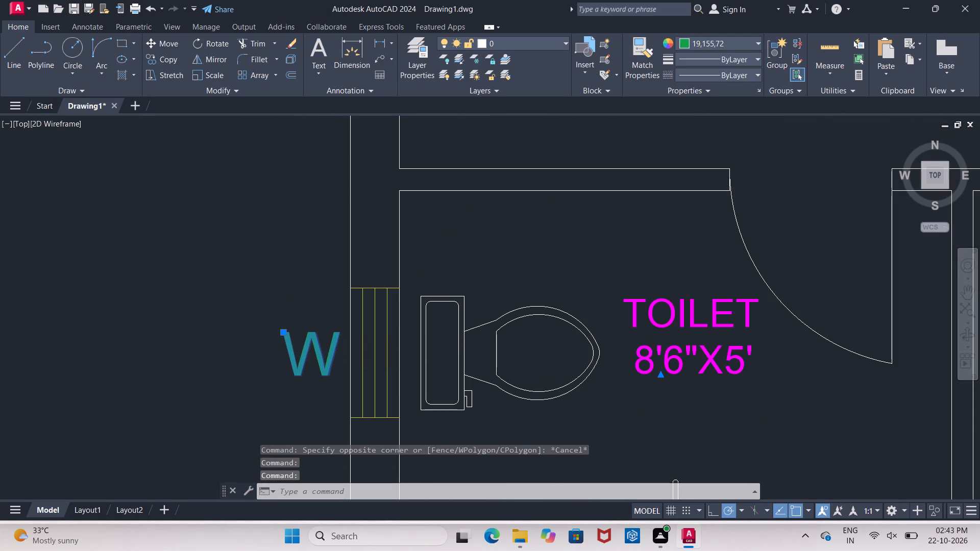
pyautogui.click(337, 371)
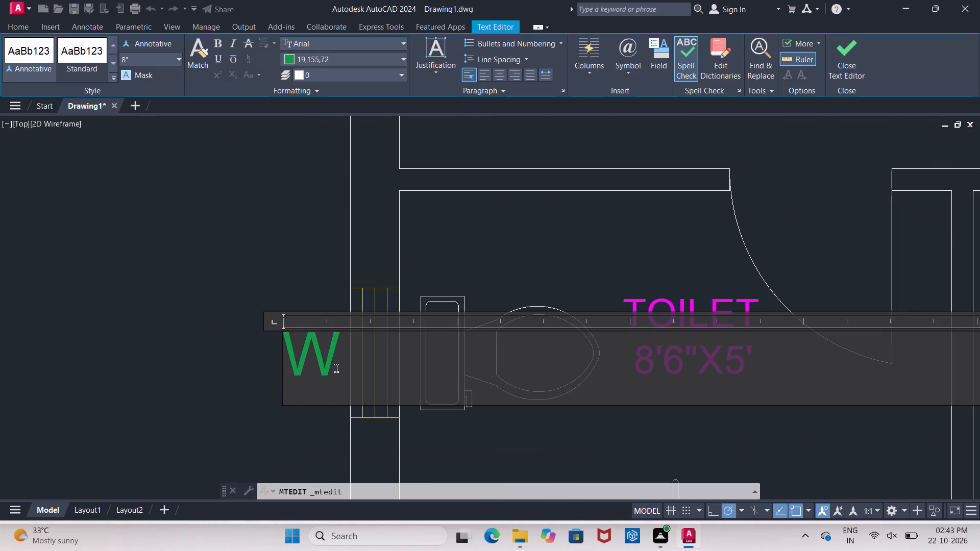
pyautogui.press('BackSpace')
pyautogui.press('v')
pyautogui.click(271, 279)
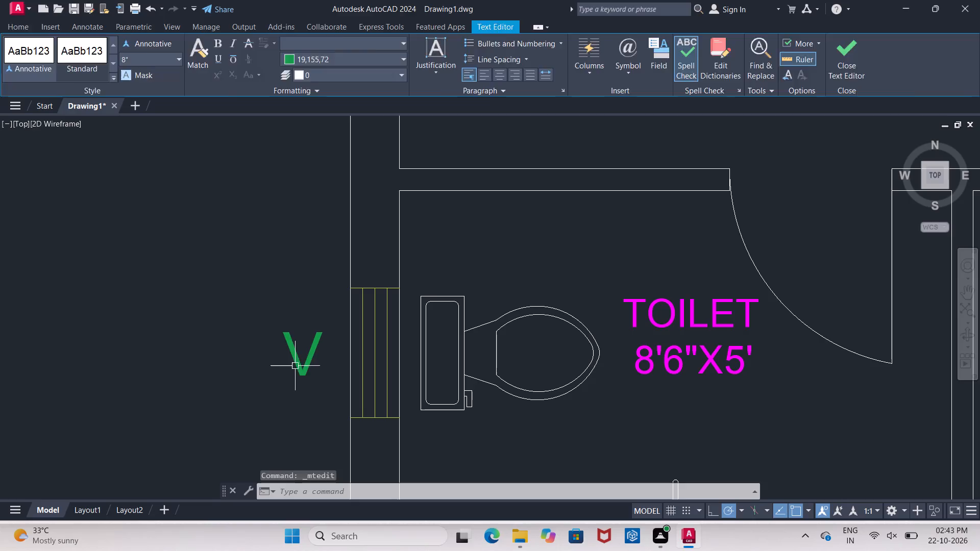
# Copy the green V label to just above the top-wall window of the 4'9"X8' toilet.
pyautogui.click(303, 376)
pyautogui.press('c')
pyautogui.press('Escape')
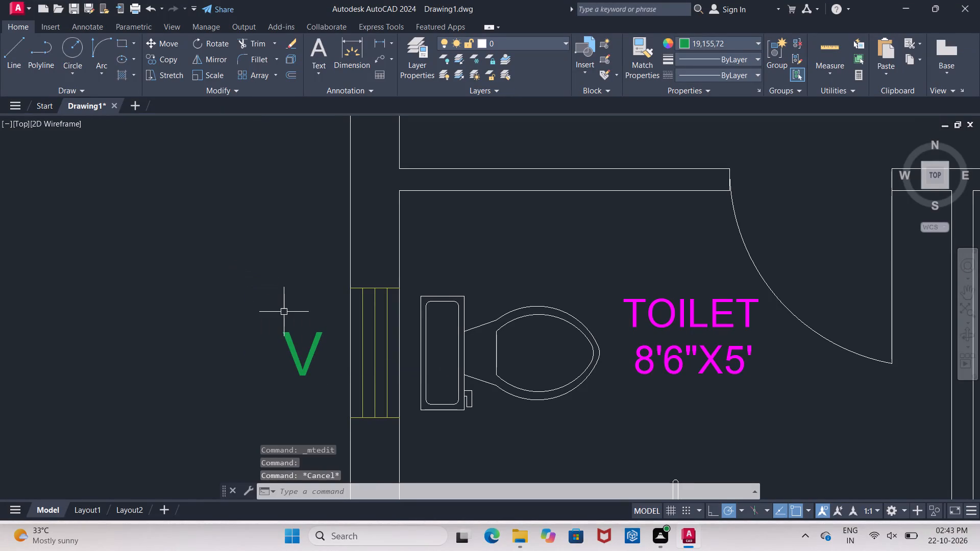
pyautogui.click(287, 338)
pyautogui.press('c')
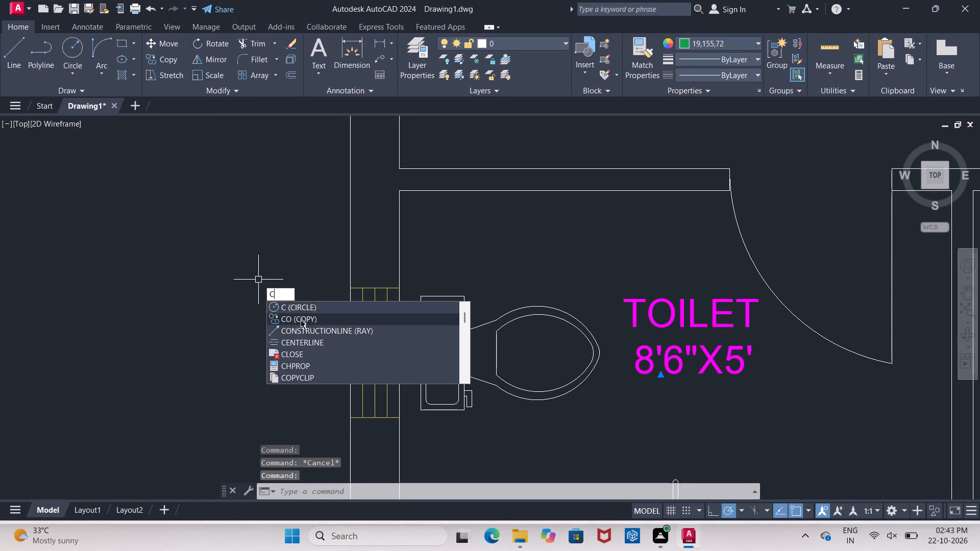
pyautogui.click(301, 321)
pyautogui.click(304, 376)
pyautogui.scroll(-5, 192, 299)
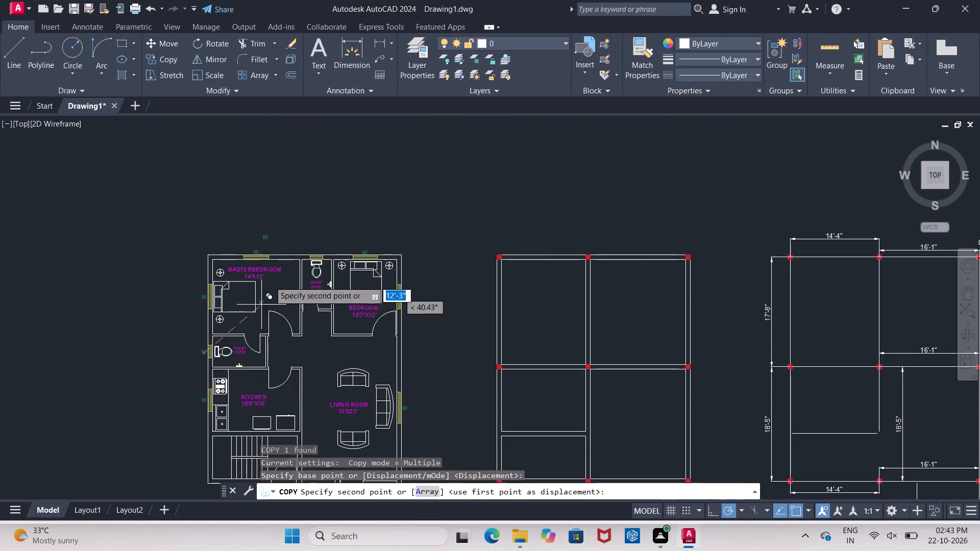
pyautogui.scroll(5, 306, 263)
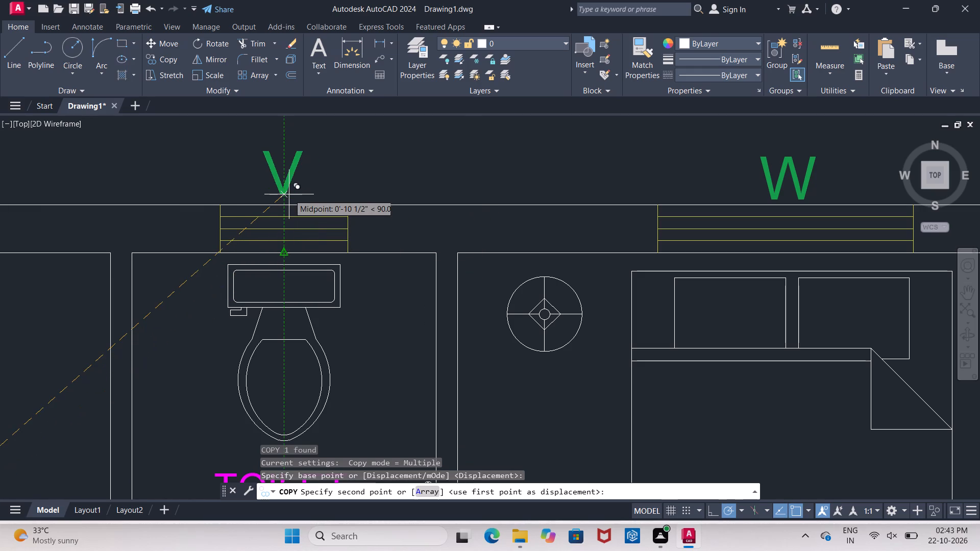
pyautogui.click(289, 196)
pyautogui.press('Escape')
# Delete the stray original W above the master bedroom's top-wall window label.
pyautogui.scroll(-4, 347, 161)
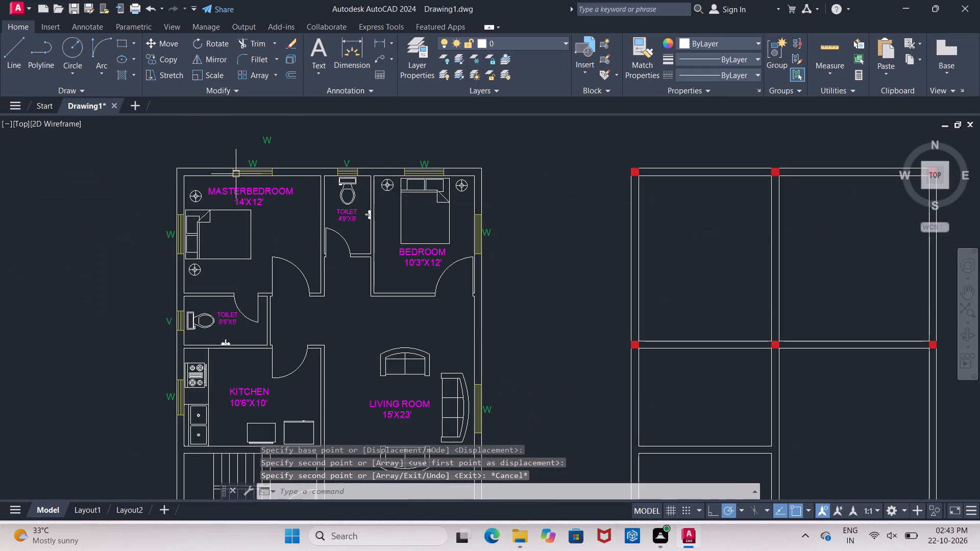
pyautogui.click(261, 143)
pyautogui.press('Delete')
# Change the kitchen window's W label to W1.
pyautogui.scroll(-1, 259, 146)
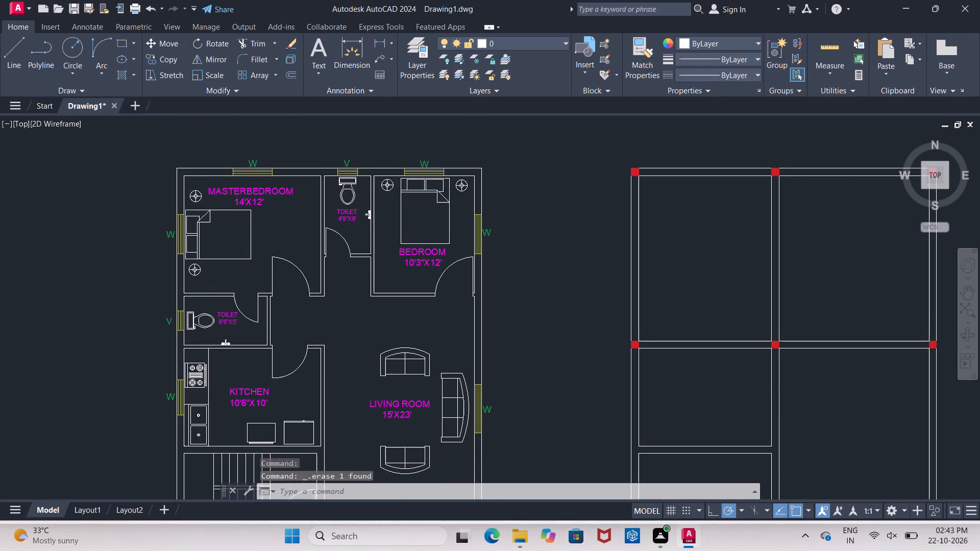
pyautogui.scroll(1, 222, 214)
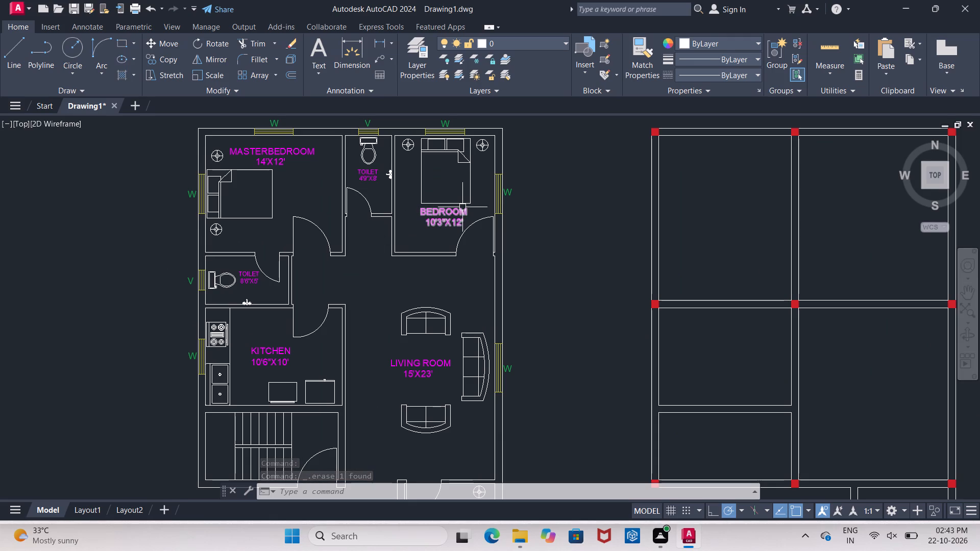
pyautogui.scroll(-1, 325, 176)
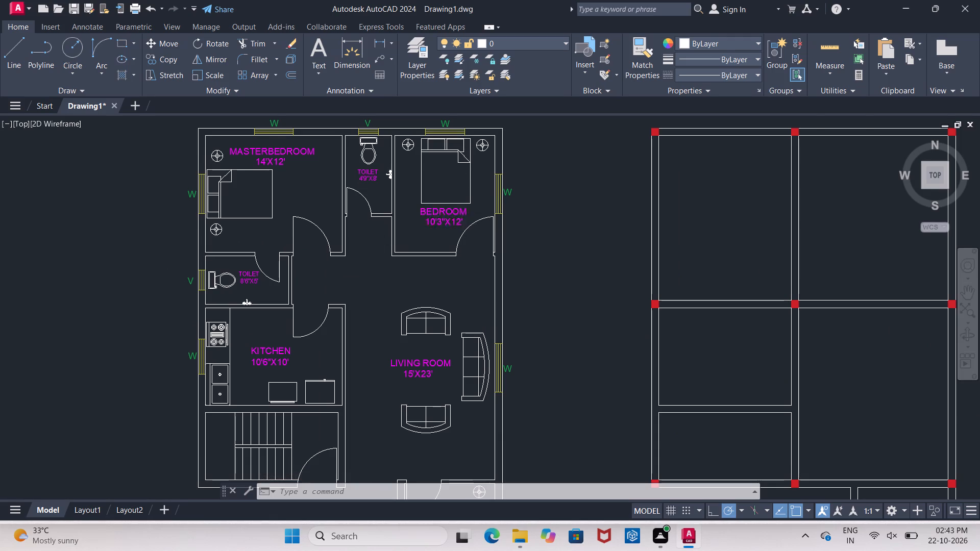
pyautogui.scroll(4, 246, 286)
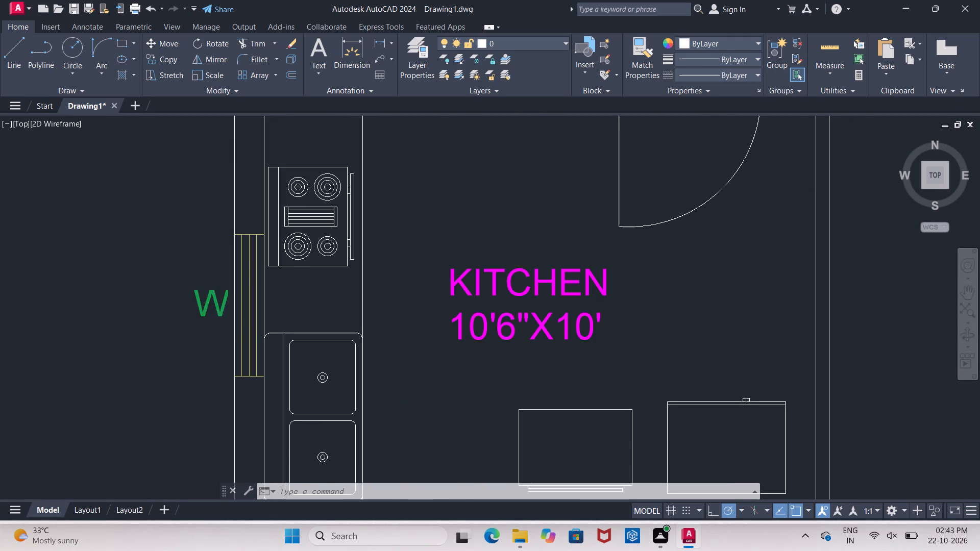
pyautogui.doubleClick(214, 305)
pyautogui.press('2')
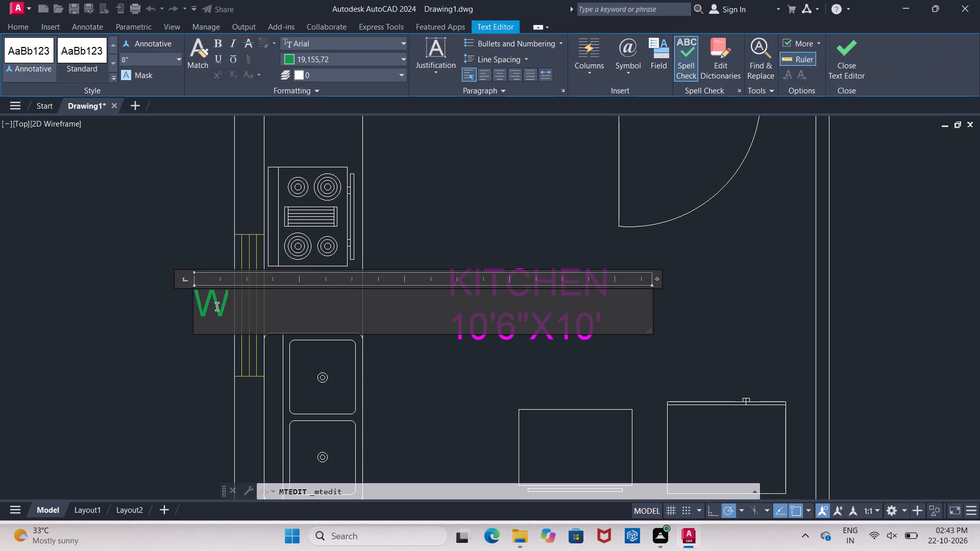
pyautogui.press('BackSpace')
pyautogui.press('1')
pyautogui.click(201, 340)
# Shift the kitchen's W1 label outward to the left so it clears the wall and window.
pyautogui.click(207, 305)
pyautogui.click(195, 290)
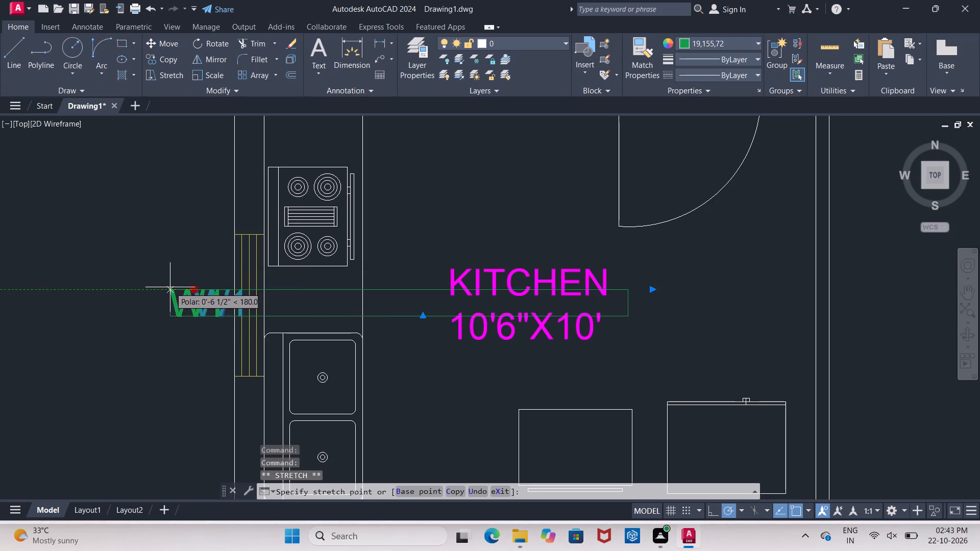
pyautogui.click(169, 287)
pyautogui.click(168, 290)
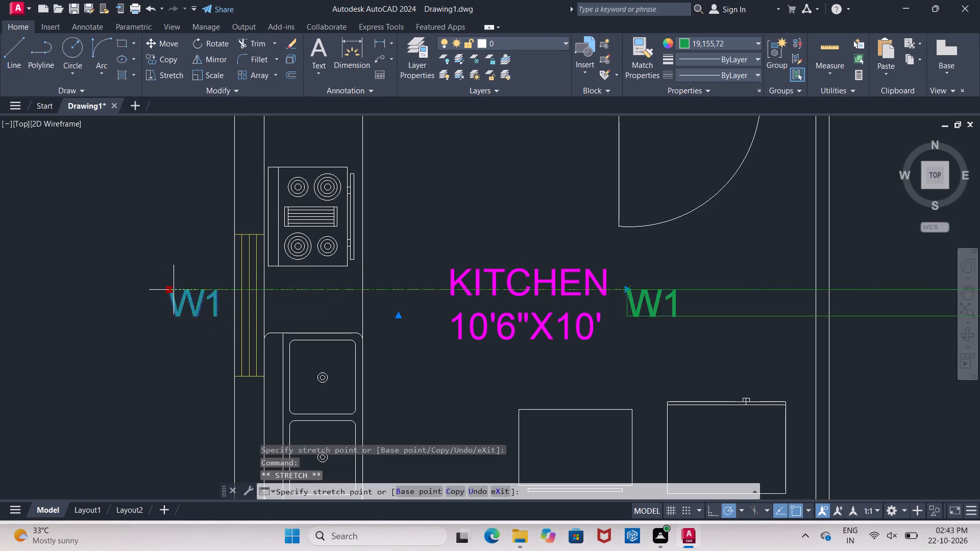
pyautogui.click(177, 290)
pyautogui.press('Escape')
# Change the W label outside the living room's right-wall window to W2.
pyautogui.scroll(-4, 158, 270)
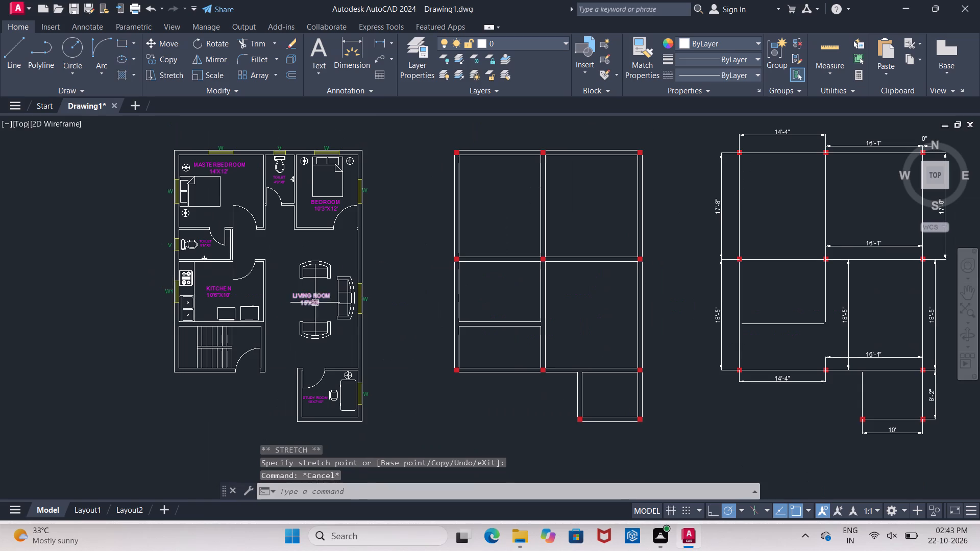
pyautogui.scroll(4, 353, 305)
pyautogui.doubleClick(413, 263)
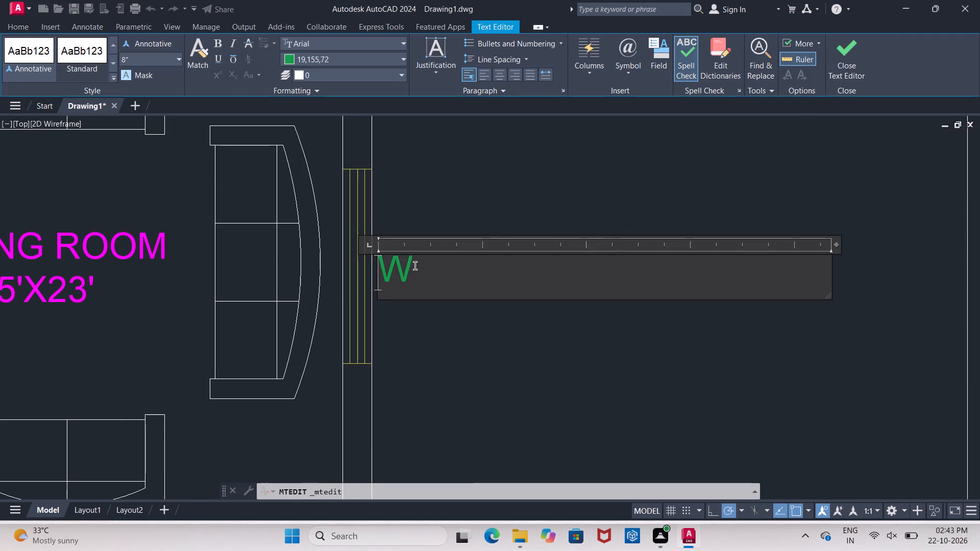
pyautogui.click(422, 269)
pyautogui.press('2')
pyautogui.click(412, 348)
# Change the W label outside the study room's right-wall window to W1.
pyautogui.scroll(-4, 416, 207)
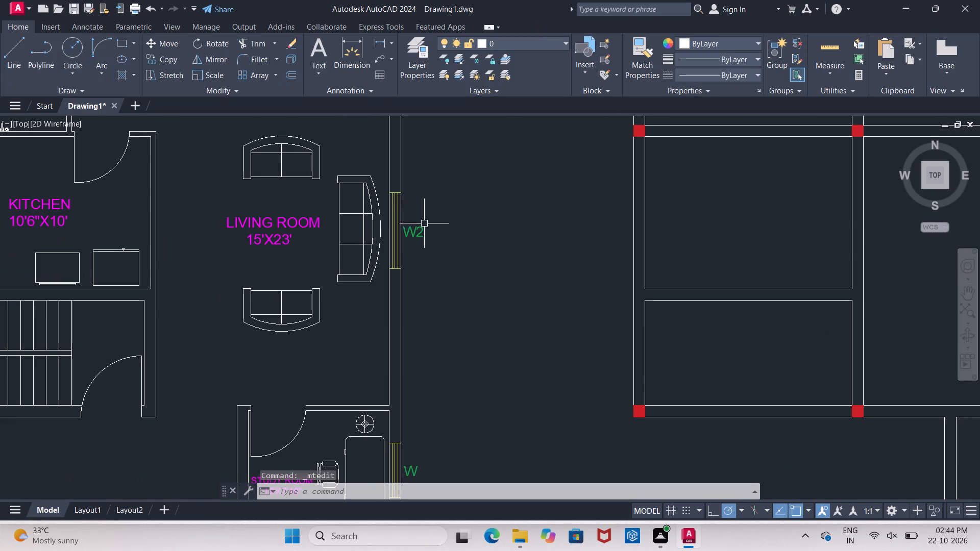
pyautogui.scroll(-2, 388, 203)
pyautogui.scroll(3, 402, 316)
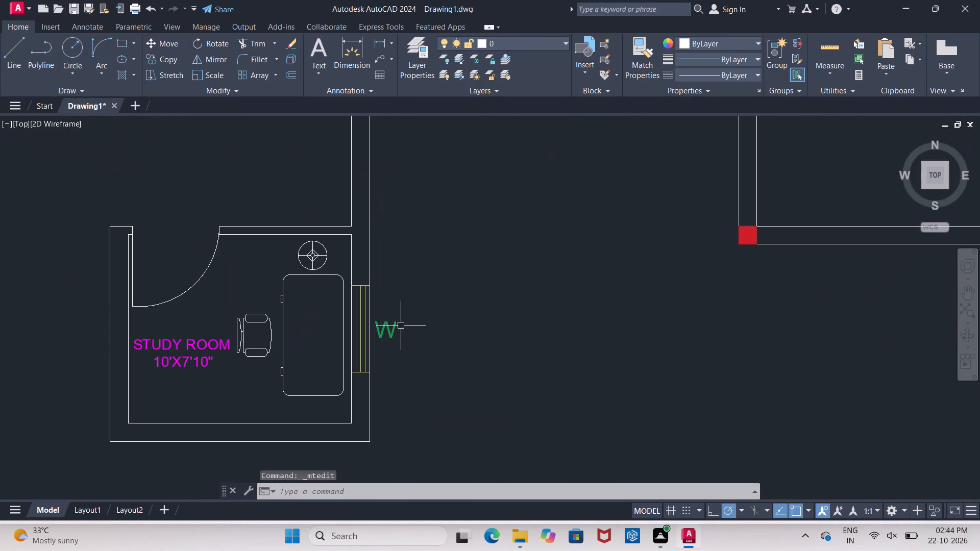
pyautogui.doubleClick(389, 334)
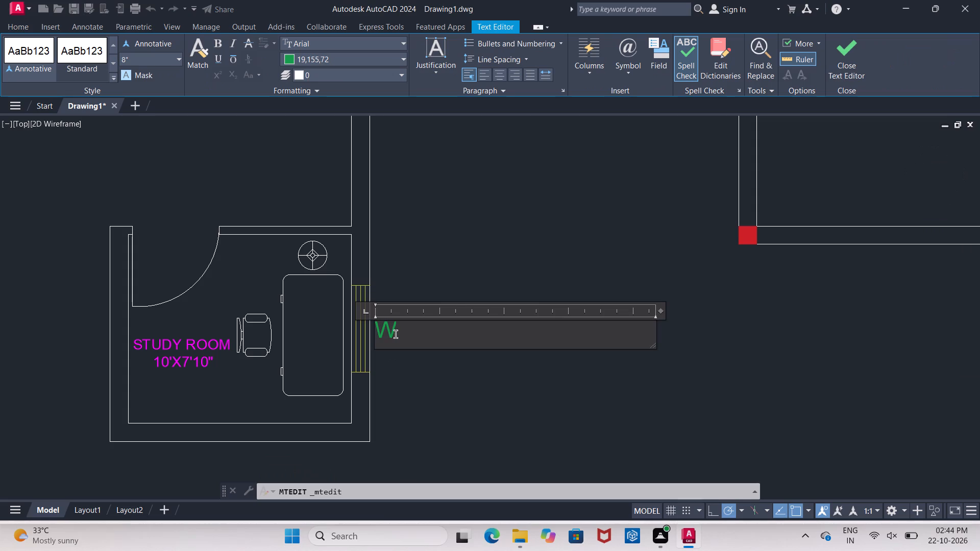
pyautogui.press('1')
pyautogui.click(426, 251)
# Copy the W label from the master bedroom's left-wall window into the master bedroom's door opening.
pyautogui.scroll(-6, 423, 268)
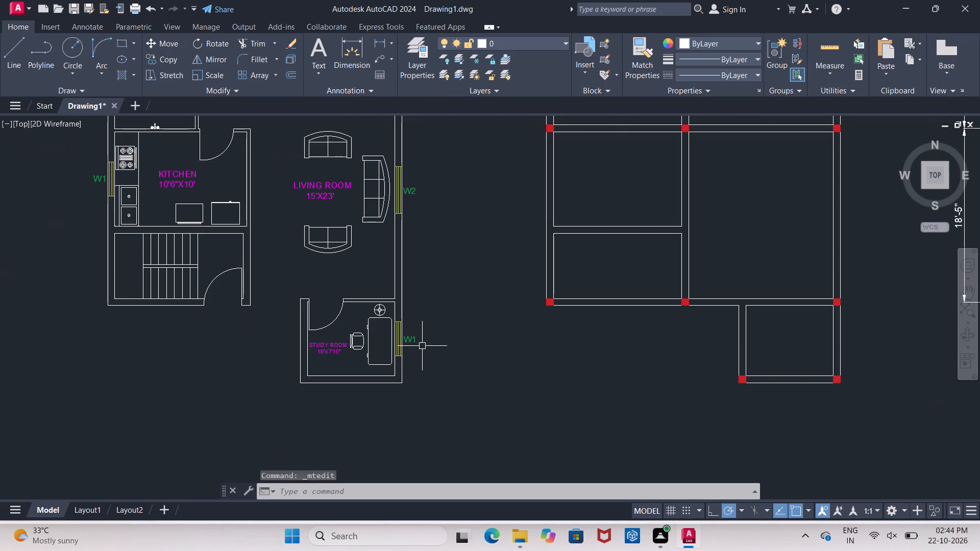
pyautogui.scroll(-2, 390, 304)
pyautogui.scroll(2, 316, 236)
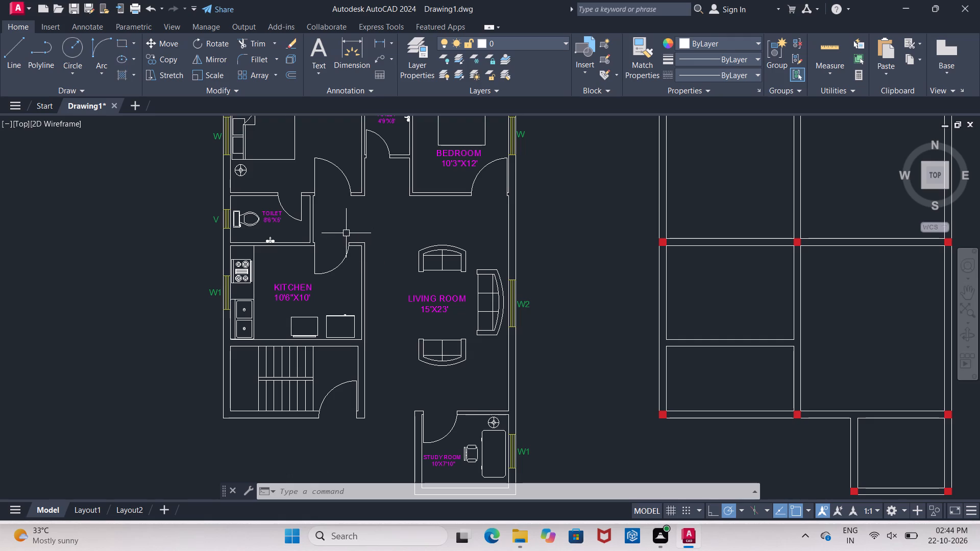
pyautogui.scroll(-1, 320, 263)
pyautogui.scroll(3, 345, 196)
pyautogui.scroll(-1, 234, 208)
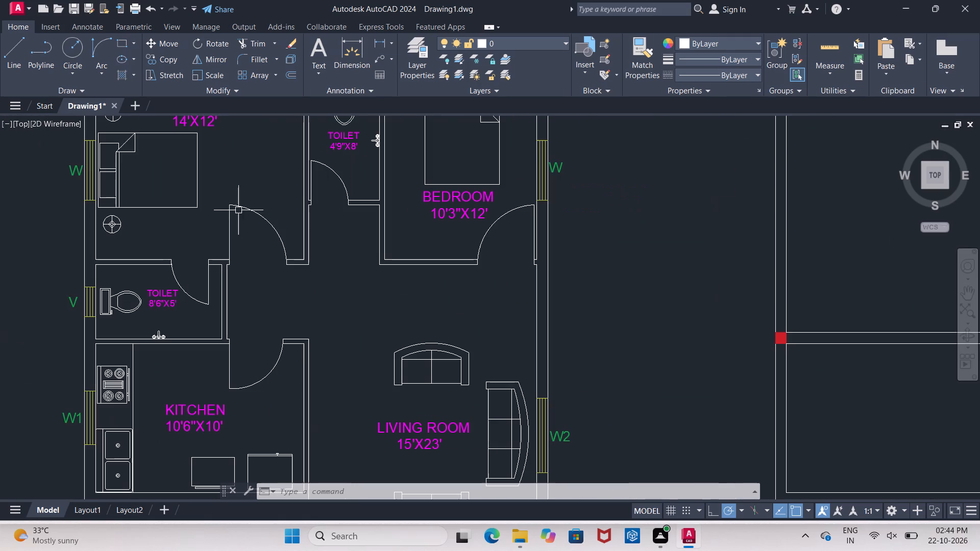
pyautogui.click(69, 171)
pyautogui.press('c')
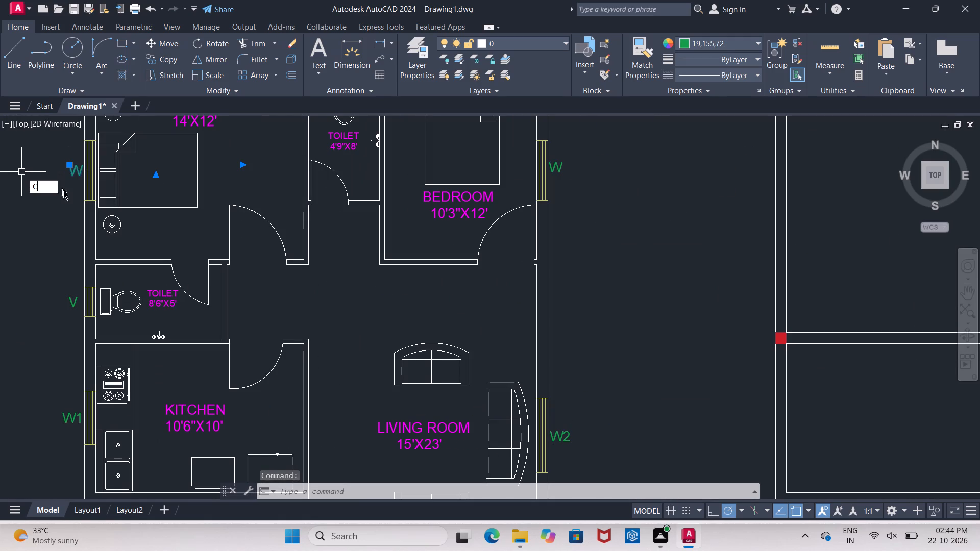
pyautogui.click(55, 214)
pyautogui.click(71, 167)
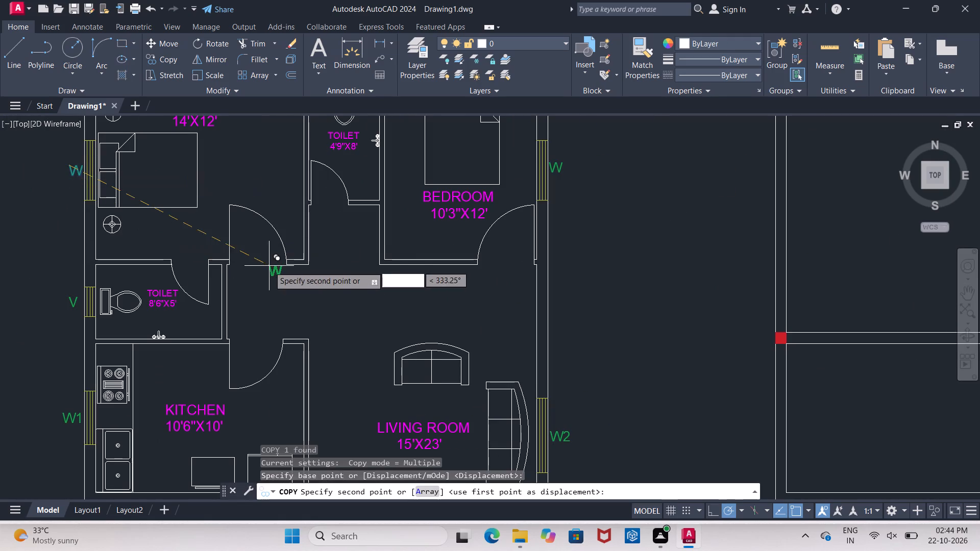
pyautogui.scroll(3, 254, 263)
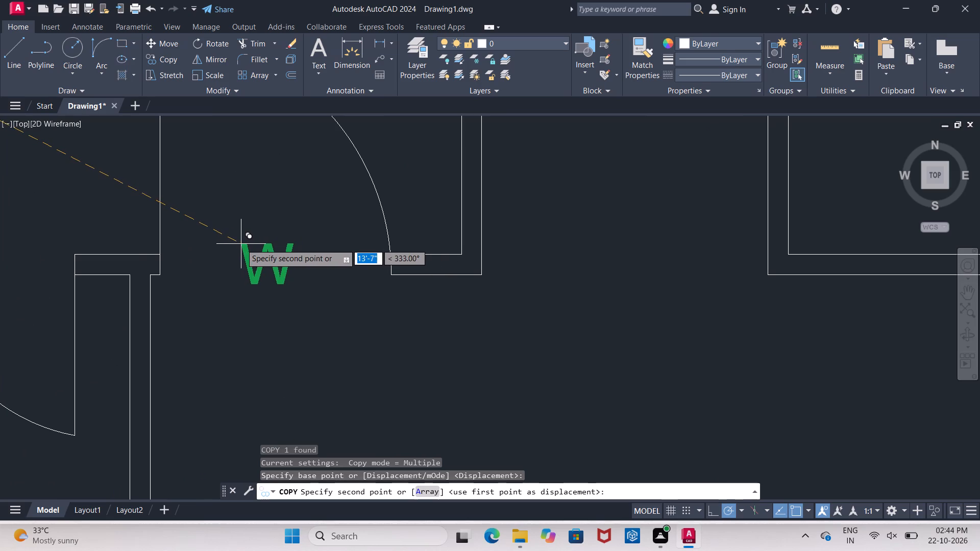
pyautogui.click(241, 240)
pyautogui.press('Escape')
# Change the W label in the master bedroom's door opening to D and colour it blue (39,118,187).
pyautogui.tripleClick(249, 242)
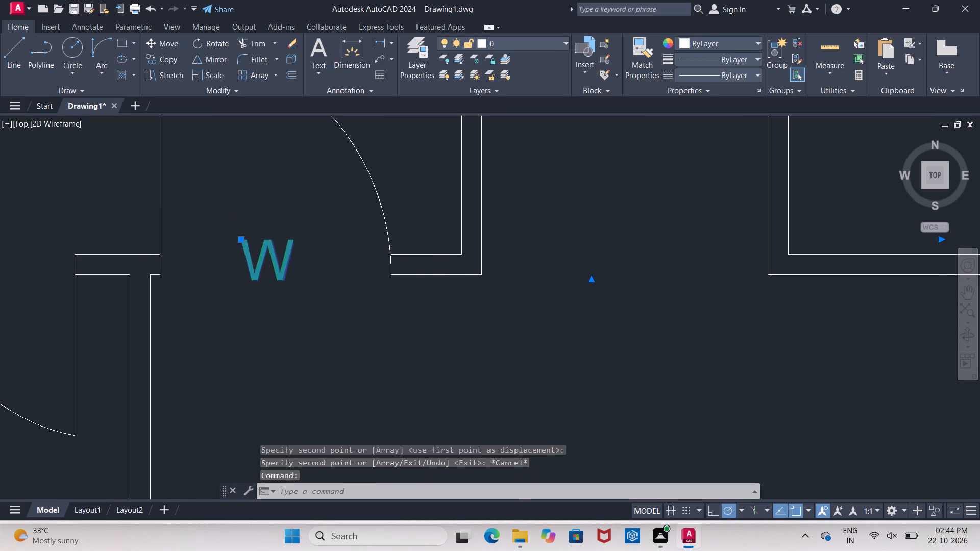
pyautogui.click(309, 270)
pyautogui.press('BackSpace')
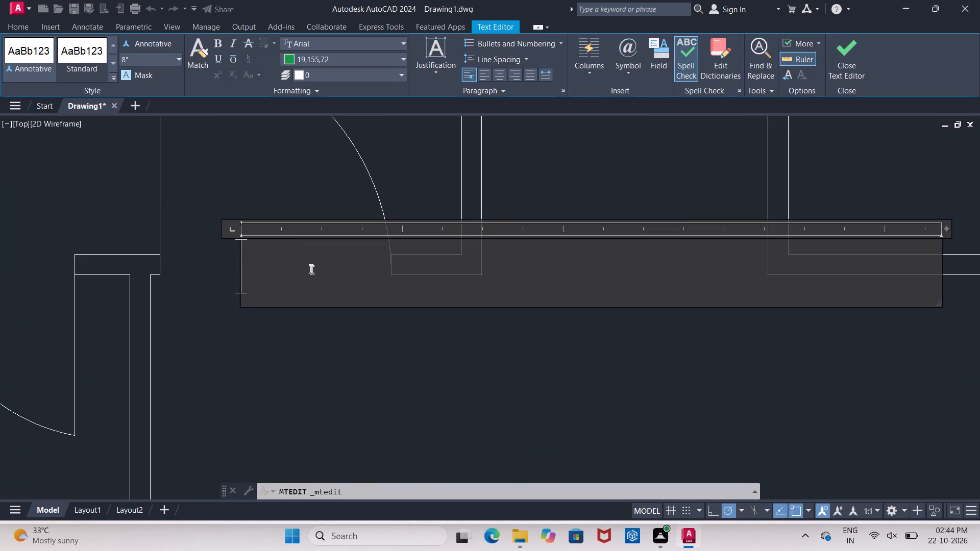
pyautogui.press('d')
pyautogui.moveTo(278, 273); pyautogui.dragTo(242, 267)
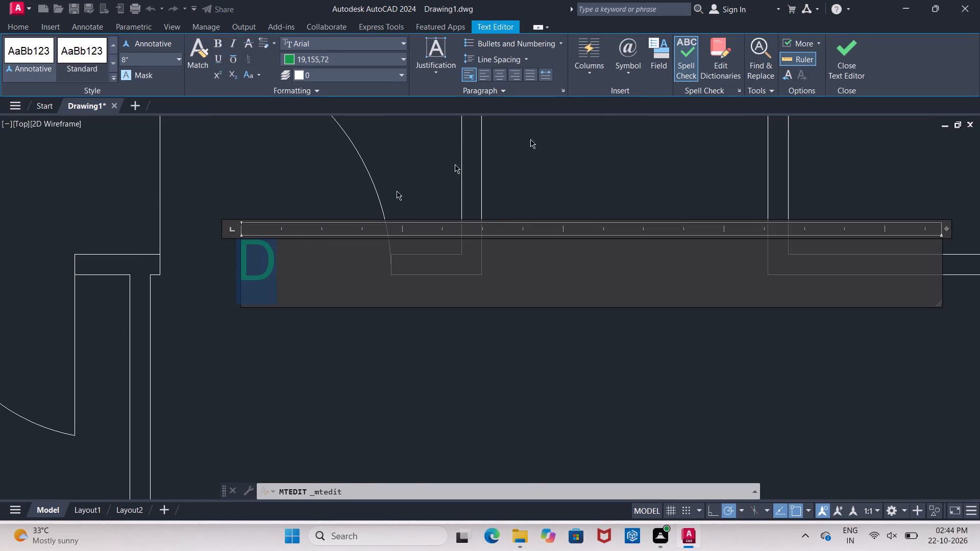
pyautogui.click(359, 59)
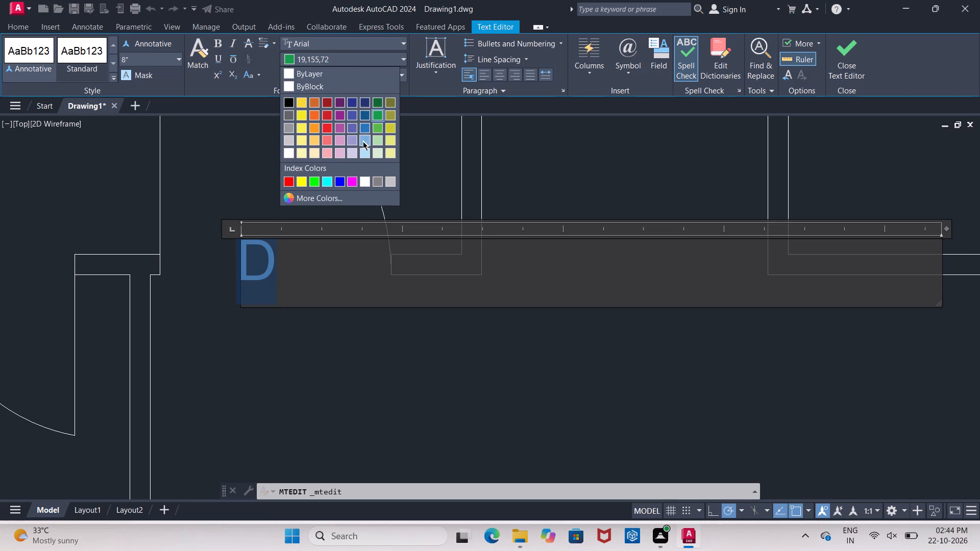
pyautogui.click(365, 129)
pyautogui.click(279, 144)
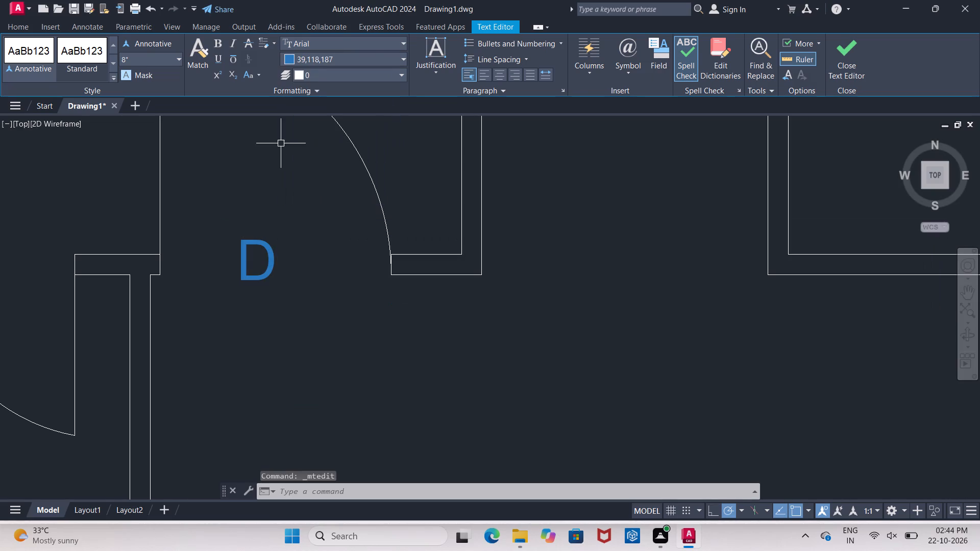
# Copy the blue D label from the master bedroom door into the bedroom and kitchen door openings.
pyautogui.scroll(-2, 246, 216)
pyautogui.click(259, 240)
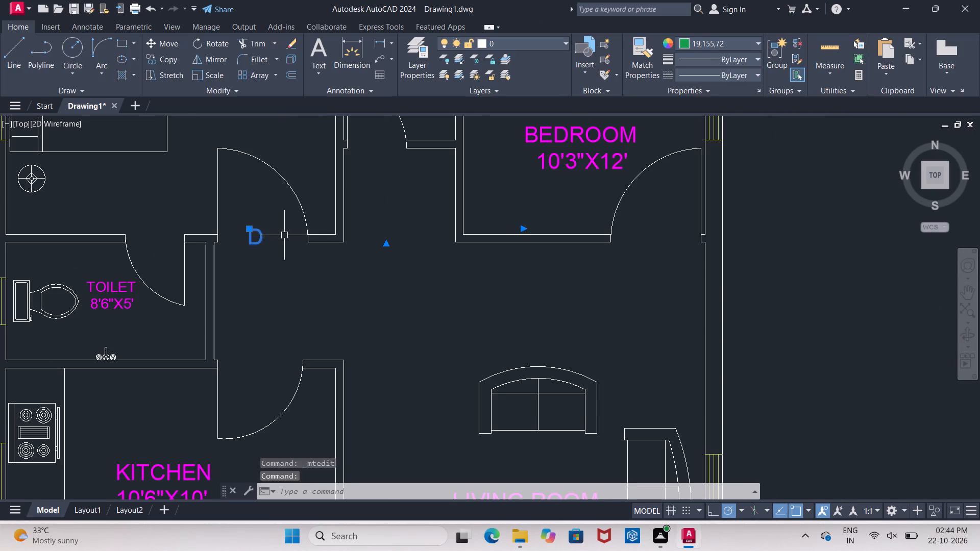
pyautogui.press('c')
pyautogui.click(319, 272)
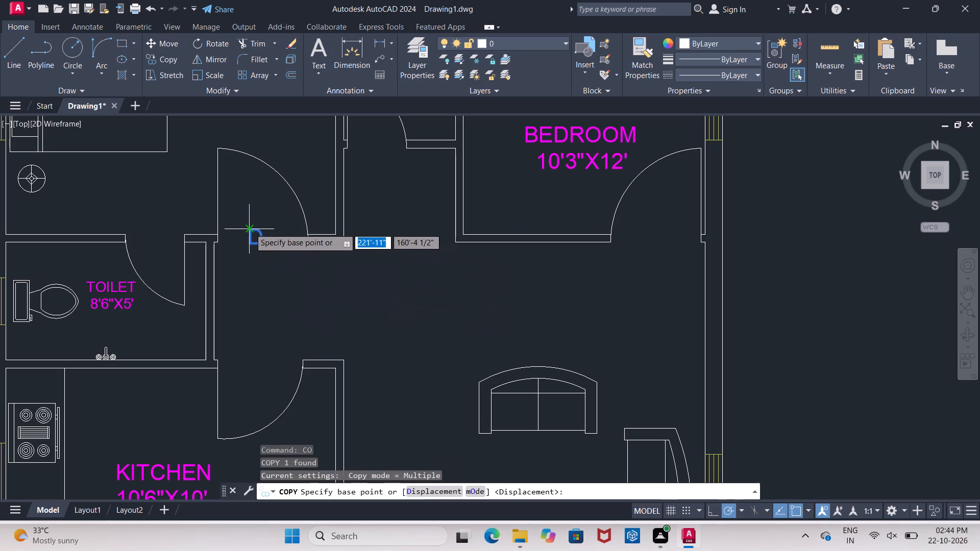
pyautogui.click(249, 228)
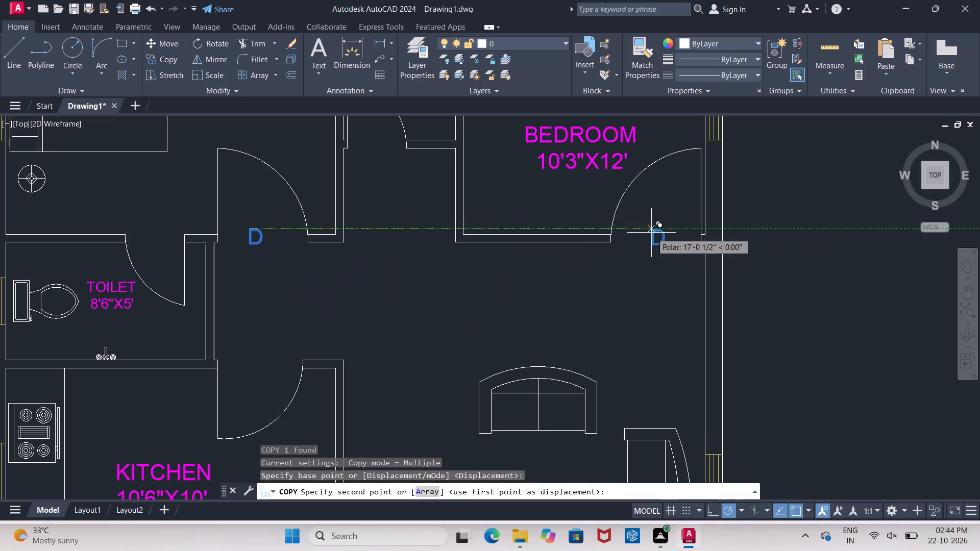
pyautogui.click(652, 233)
pyautogui.scroll(-2, 443, 167)
pyautogui.scroll(4, 377, 242)
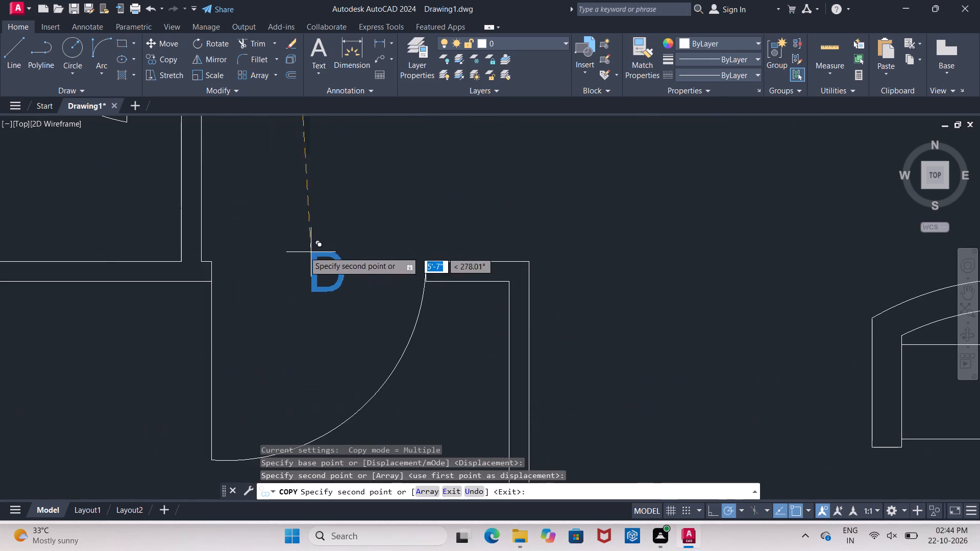
pyautogui.click(294, 252)
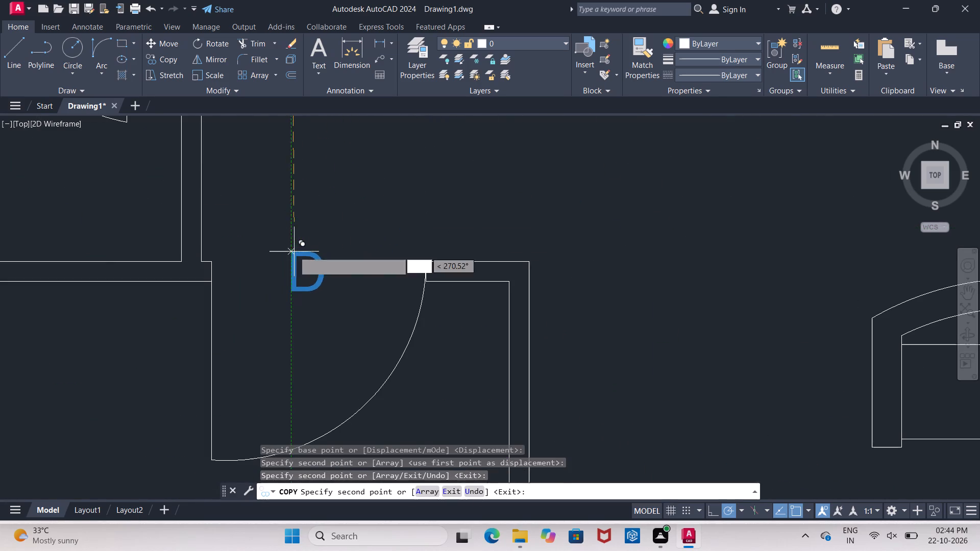
# Place further copies of the D label in the door openings of the 4'9"X8' toilet and the 8'6"X5' toilet.
pyautogui.scroll(-4, 273, 214)
pyautogui.scroll(-2, 291, 253)
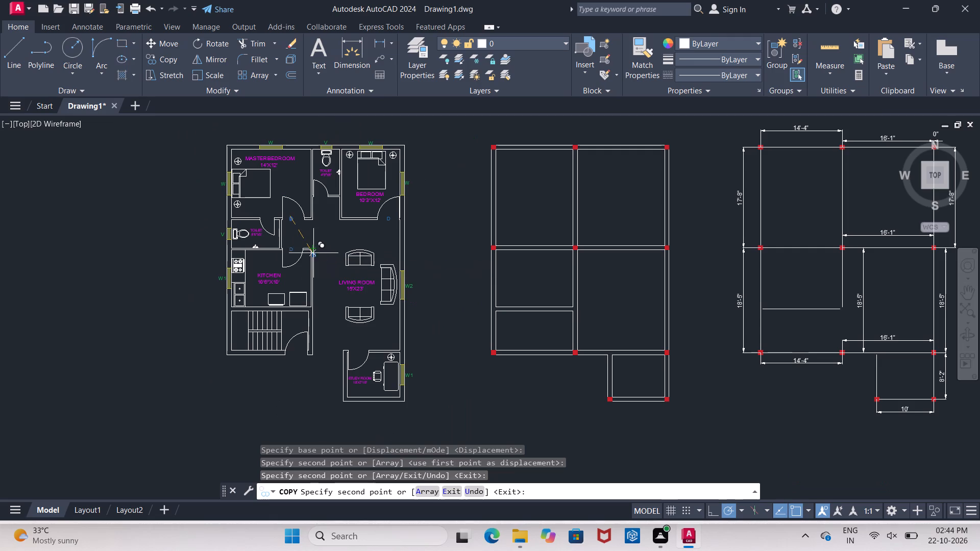
pyautogui.scroll(4, 342, 187)
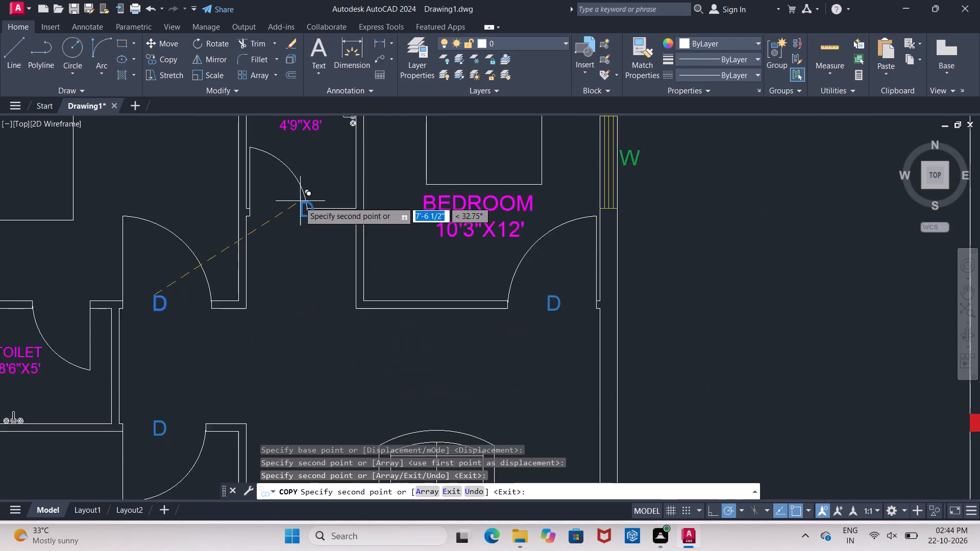
pyautogui.scroll(1, 299, 202)
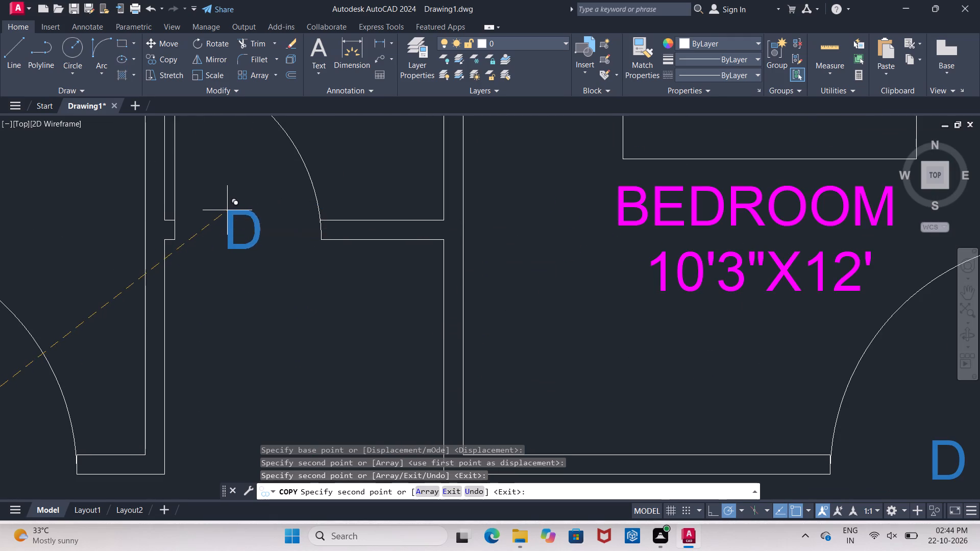
pyautogui.click(227, 210)
pyautogui.scroll(-4, 240, 215)
pyautogui.scroll(4, 178, 264)
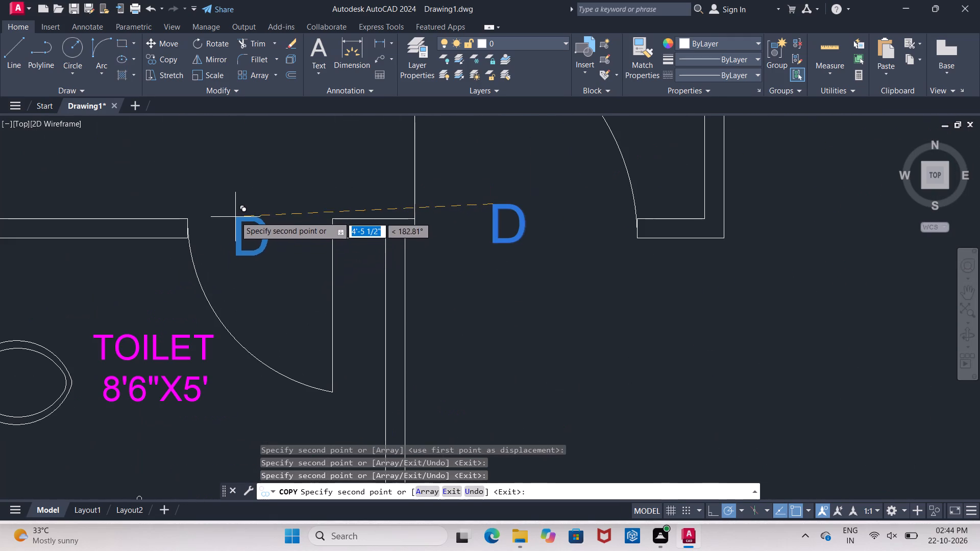
pyautogui.click(243, 211)
# Place further copies of the D label in the staircase door and study room door openings, ending the copying.
pyautogui.scroll(-2, 227, 196)
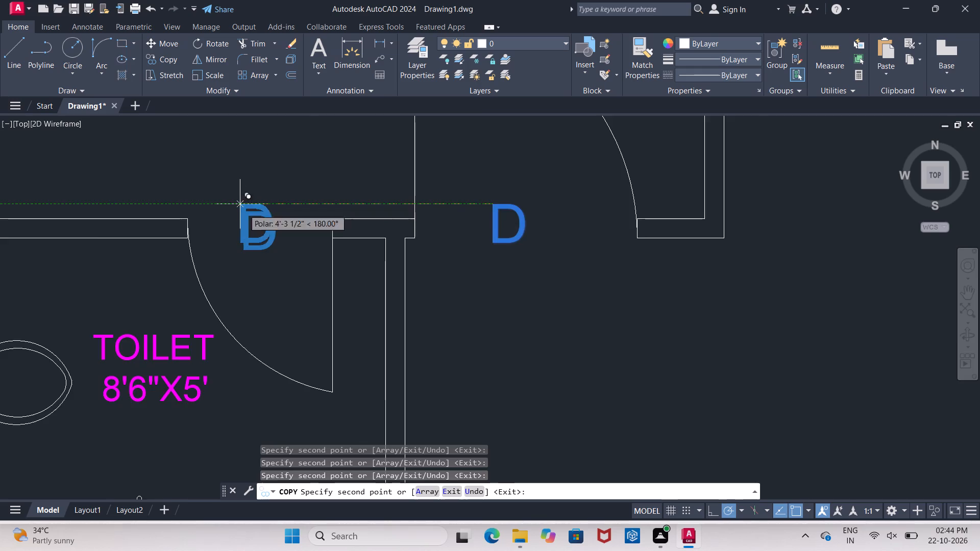
pyautogui.scroll(-4, 225, 196)
pyautogui.scroll(5, 262, 328)
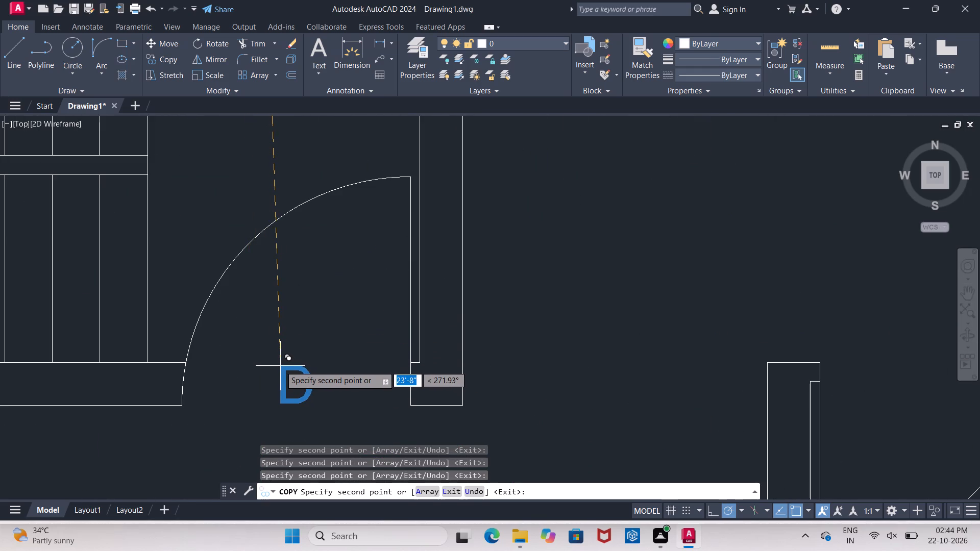
pyautogui.click(287, 366)
pyautogui.scroll(-3, 218, 283)
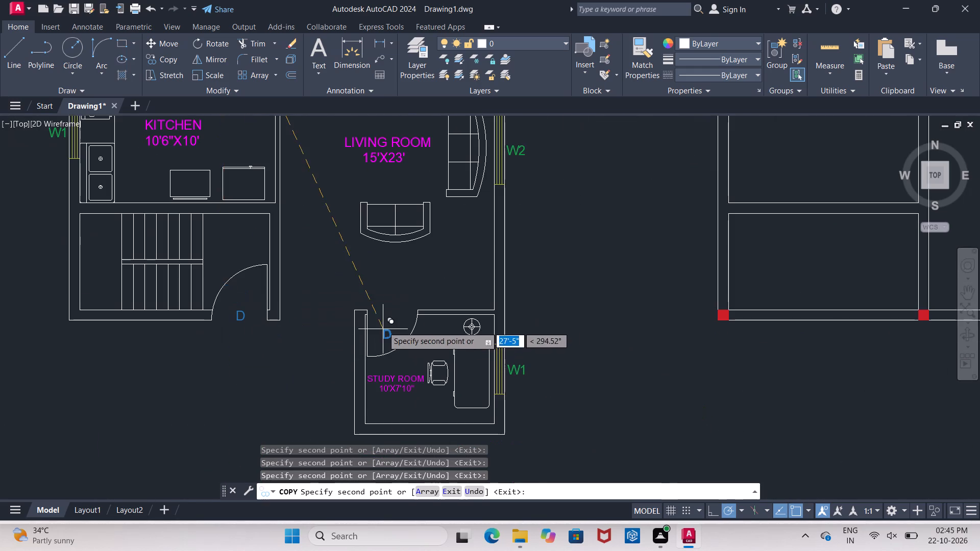
pyautogui.scroll(4, 382, 322)
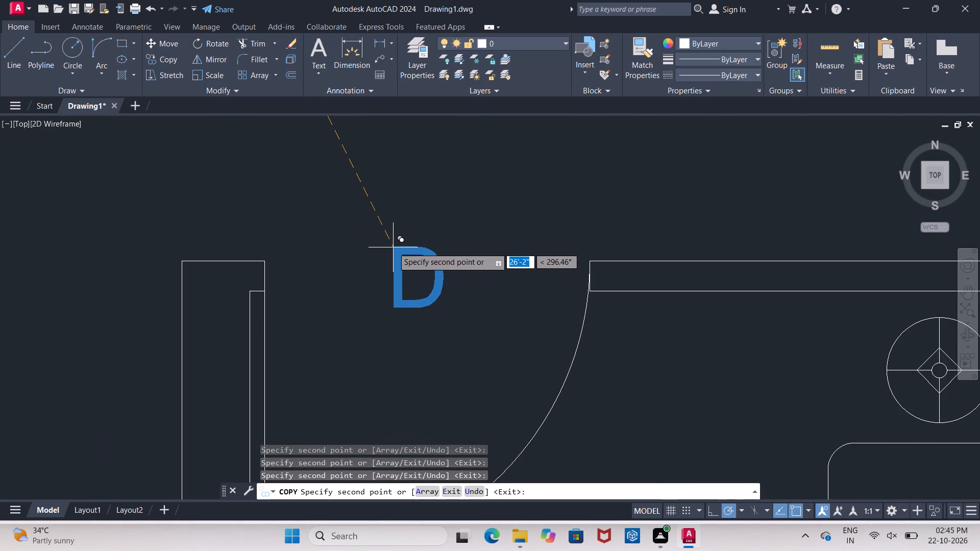
pyautogui.click(393, 247)
pyautogui.scroll(-7, 386, 221)
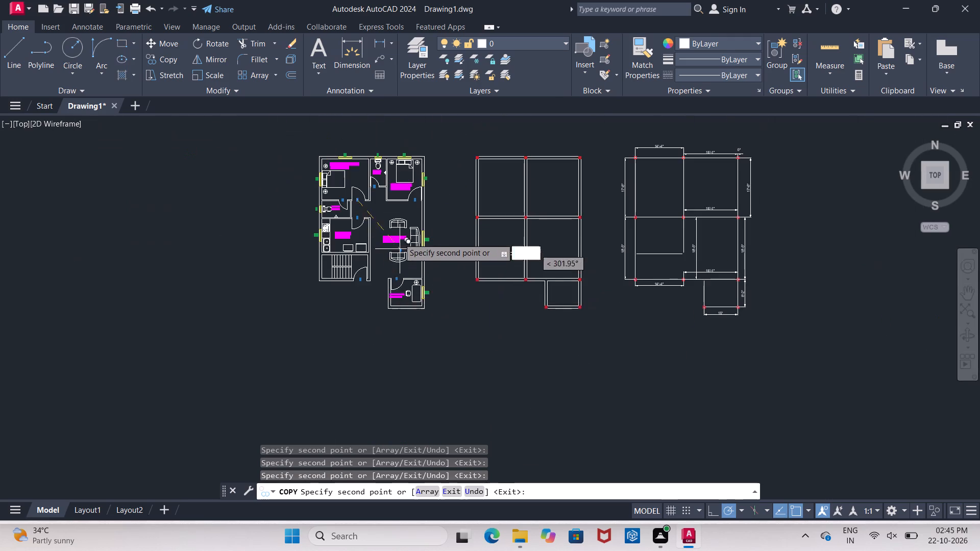
pyautogui.scroll(2, 396, 228)
pyautogui.press('Escape')
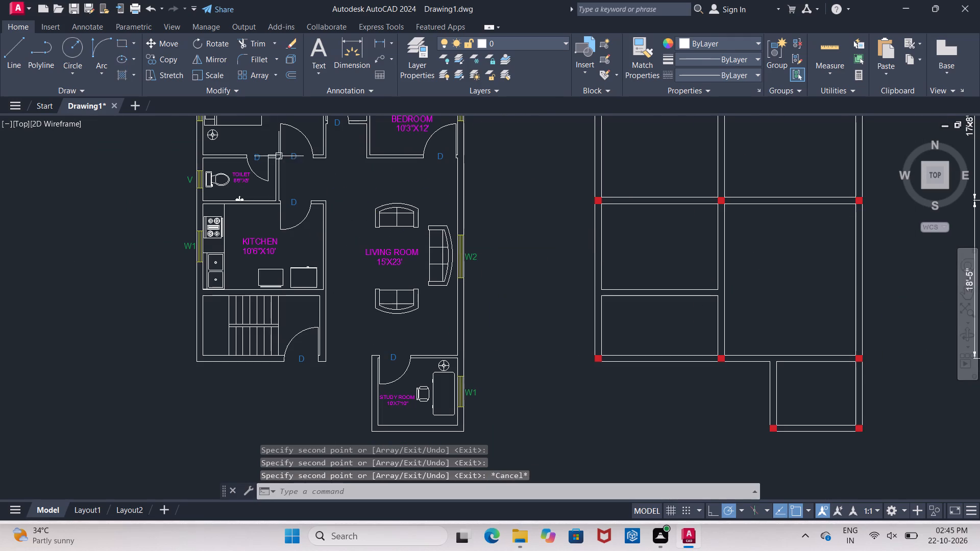
# Change the D label in the kitchen's door opening to D2.
pyautogui.scroll(-1, 261, 188)
pyautogui.scroll(3, 263, 150)
pyautogui.scroll(-2, 248, 216)
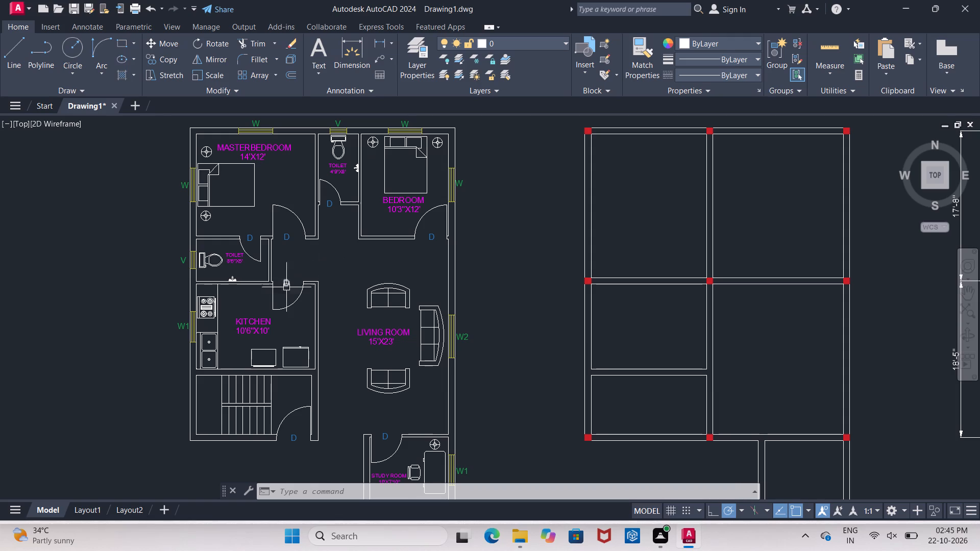
pyautogui.scroll(3, 286, 287)
pyautogui.doubleClick(286, 276)
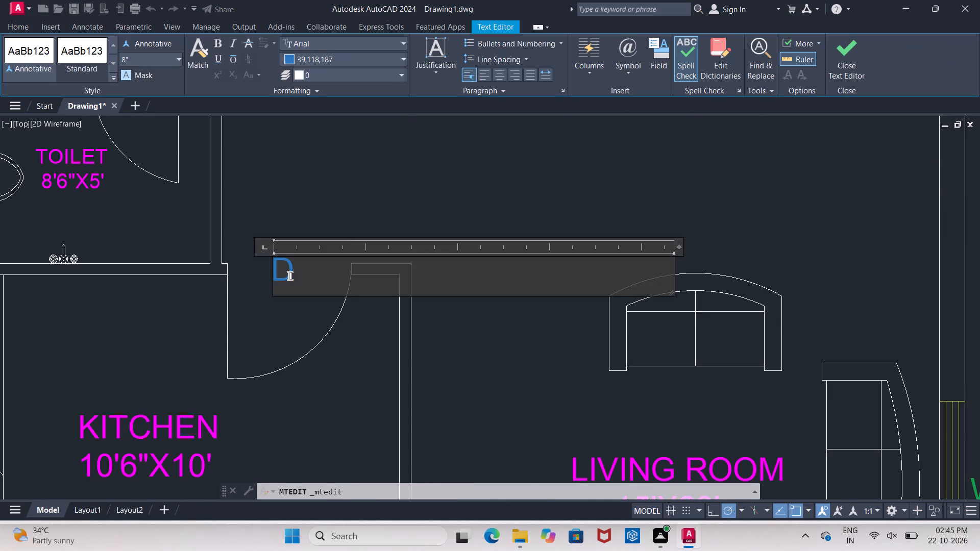
pyautogui.click(298, 275)
pyautogui.press('2')
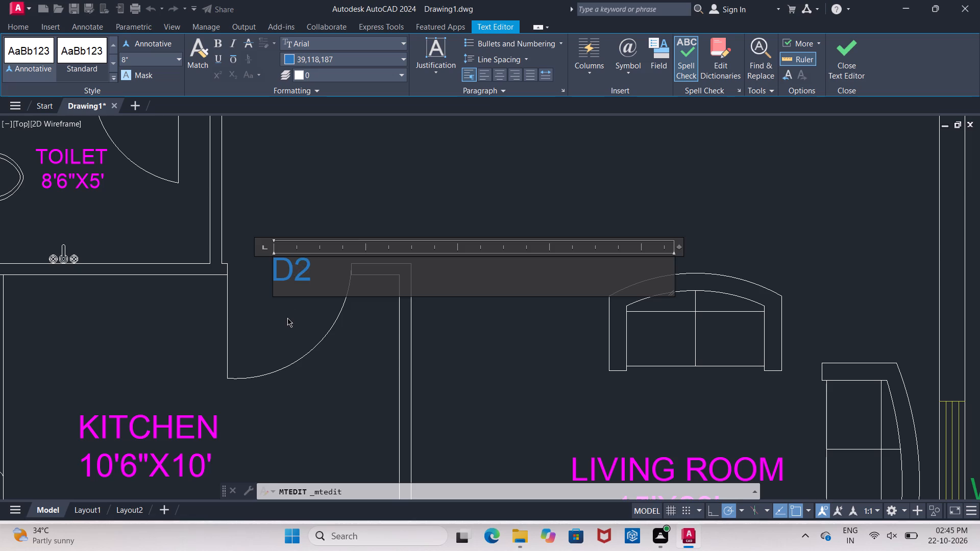
pyautogui.click(287, 318)
# Change the D label in the study room's door opening to D2.
pyautogui.scroll(-4, 239, 205)
pyautogui.scroll(-2, 229, 256)
pyautogui.scroll(3, 299, 391)
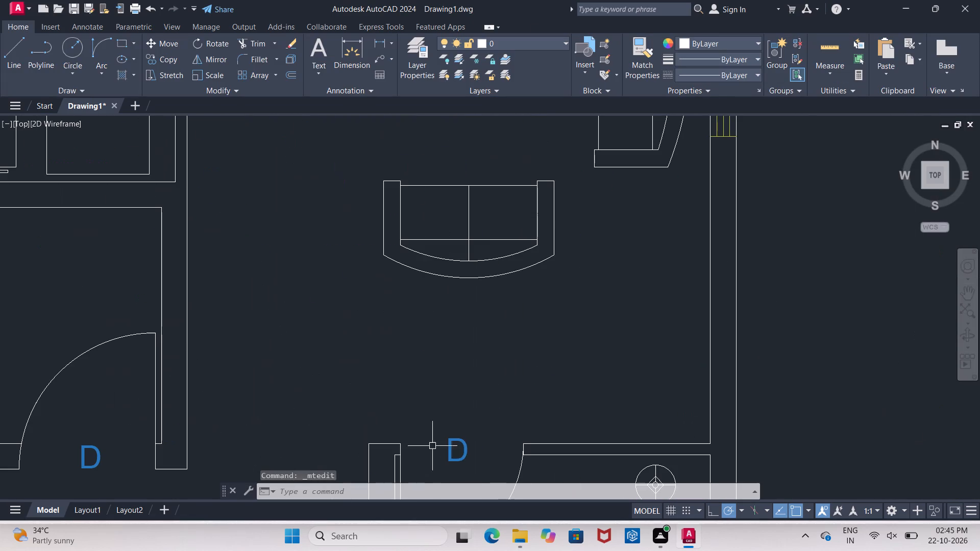
pyautogui.doubleClick(453, 458)
pyautogui.click(470, 455)
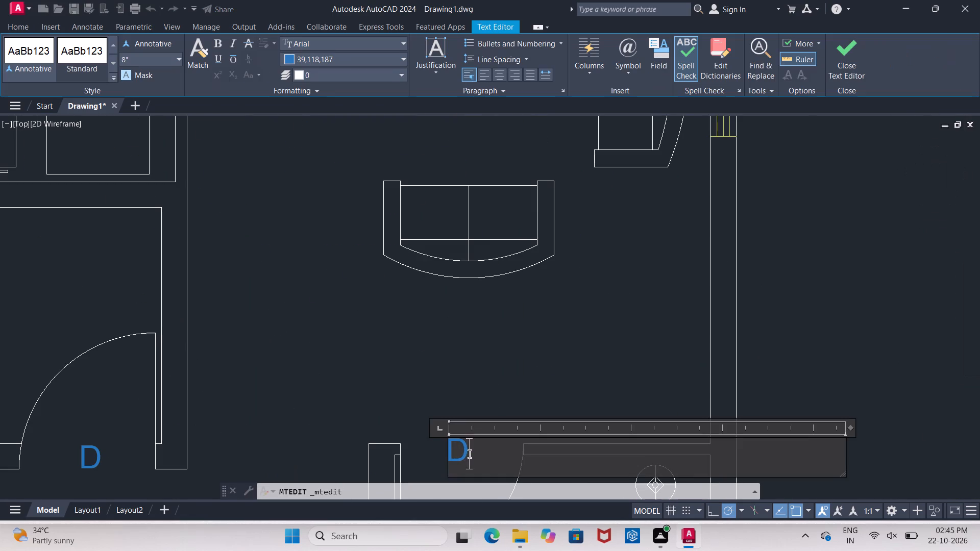
pyautogui.press('2')
pyautogui.click(405, 345)
# Change the D label at the door of the toilet between the two bedrooms to D3.
pyautogui.scroll(-4, 343, 342)
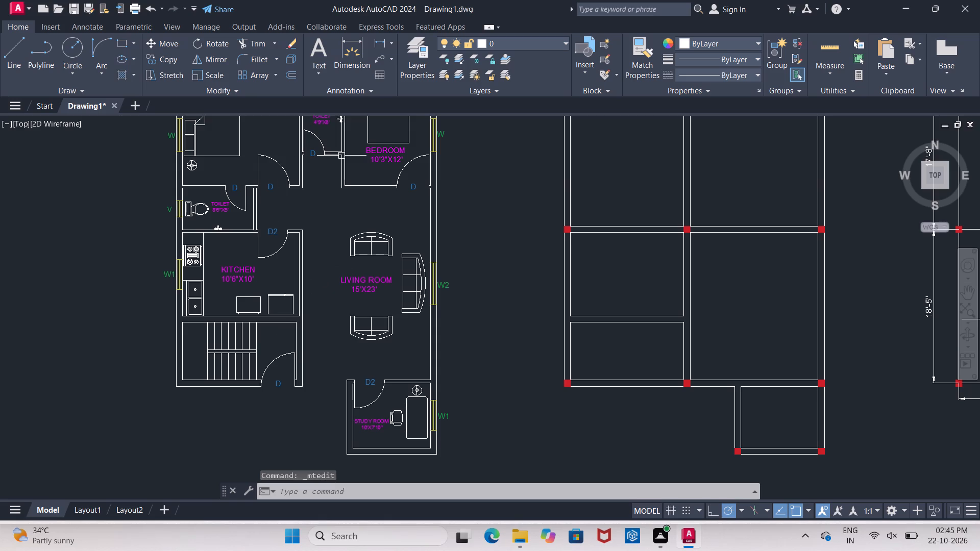
pyautogui.scroll(4, 315, 145)
pyautogui.doubleClick(309, 197)
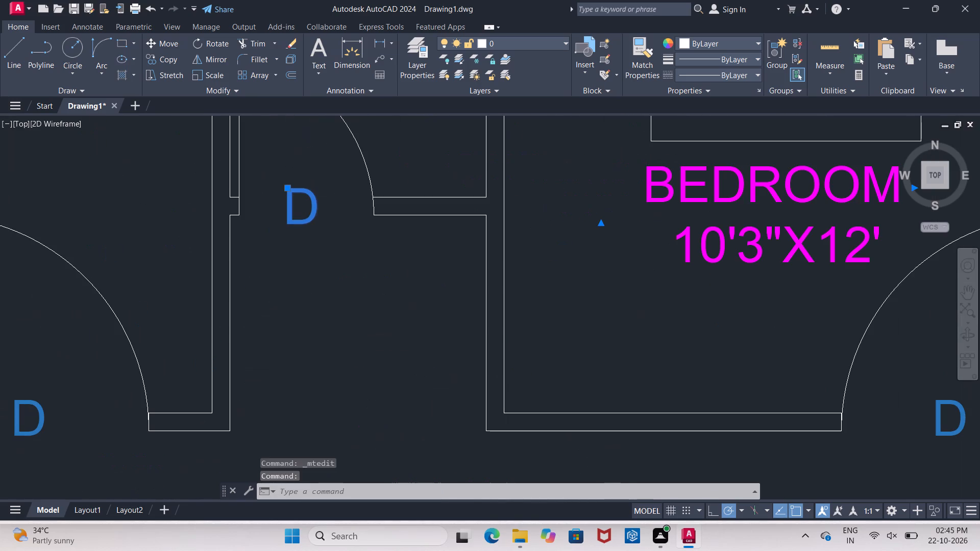
pyautogui.press('3')
pyautogui.click(312, 272)
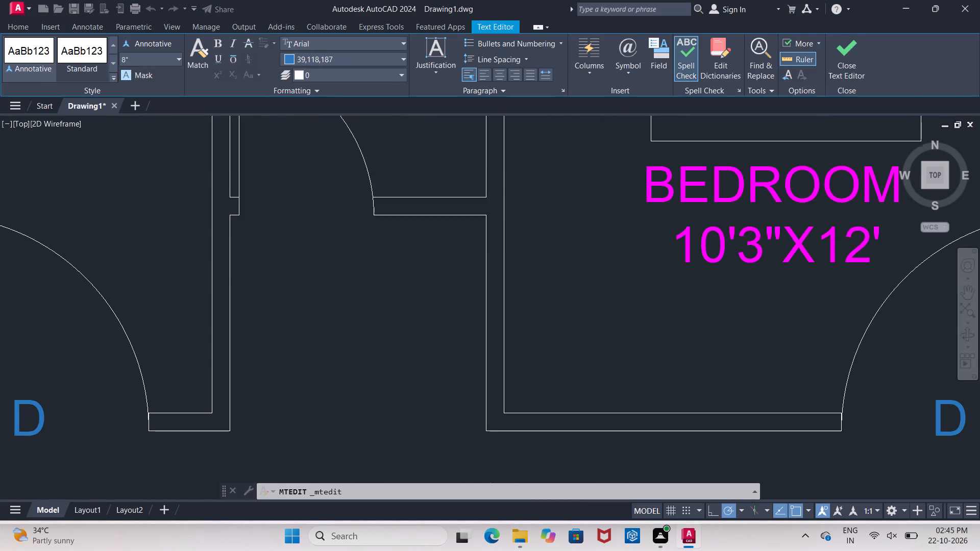
# Change the D label at the door of the 8'6"X5' toilet to D3.
pyautogui.scroll(-3, 304, 244)
pyautogui.scroll(-3, 374, 248)
pyautogui.scroll(3, 263, 292)
pyautogui.doubleClick(302, 236)
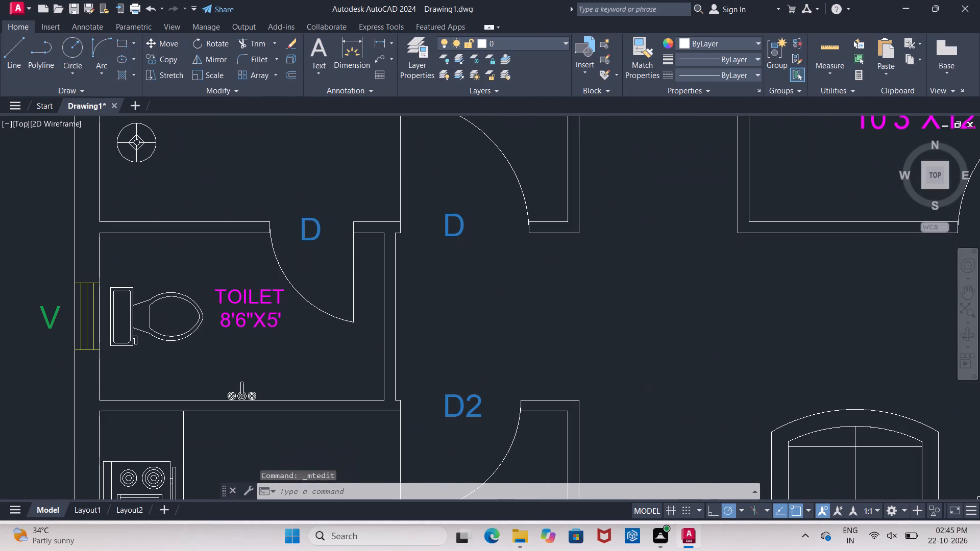
pyautogui.click(332, 236)
pyautogui.press('3')
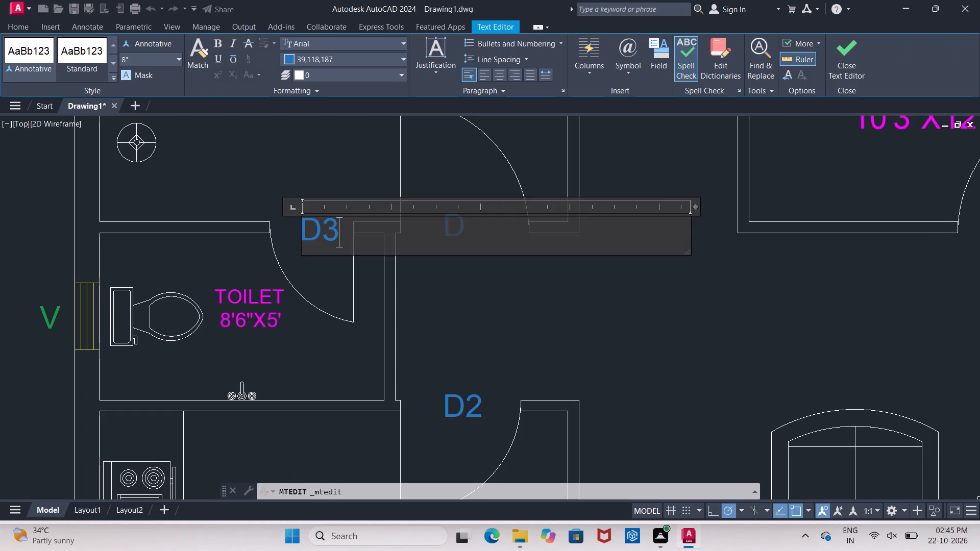
pyautogui.click(322, 263)
# Change the D label in the staircase area's door opening to D4.
pyautogui.scroll(-4, 286, 230)
pyautogui.scroll(1, 319, 266)
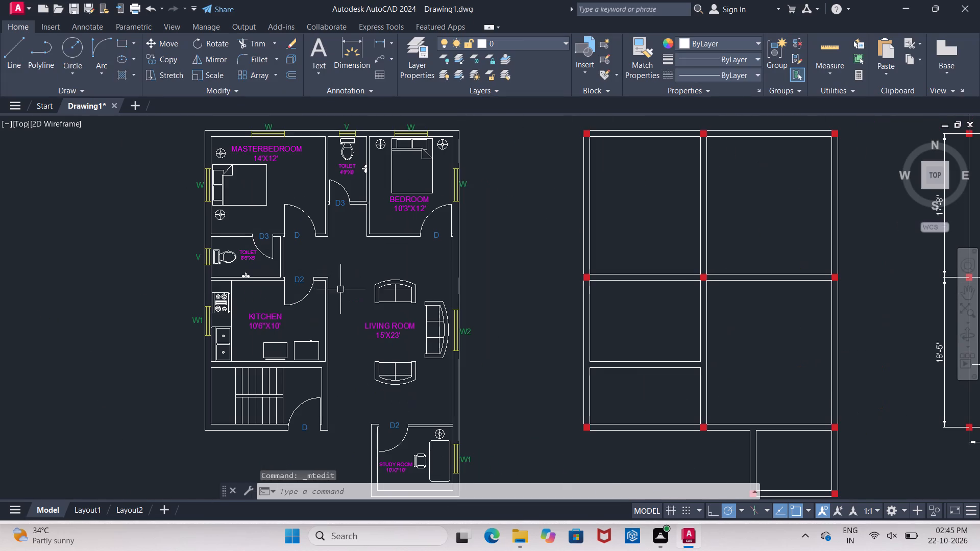
pyautogui.scroll(-2, 294, 283)
pyautogui.scroll(4, 296, 335)
pyautogui.doubleClick(307, 362)
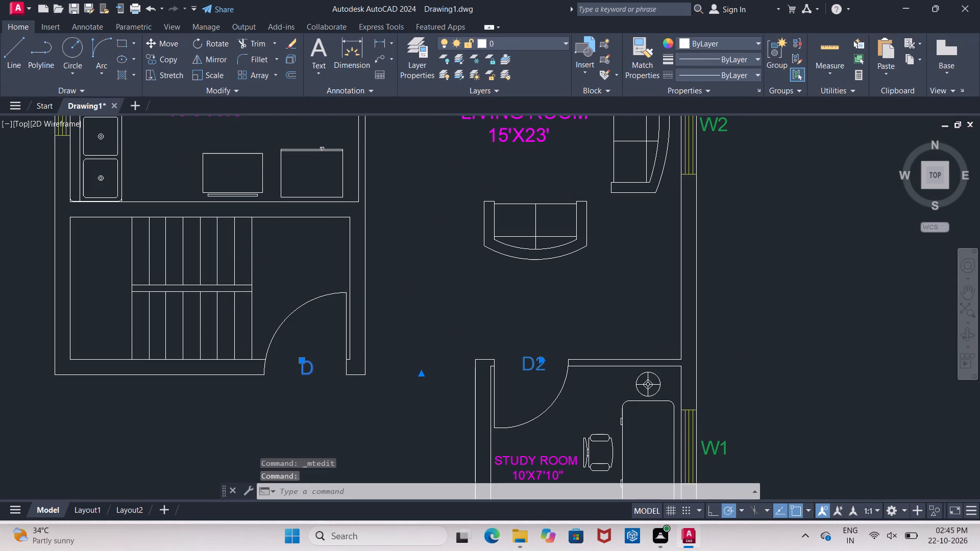
pyautogui.press('4')
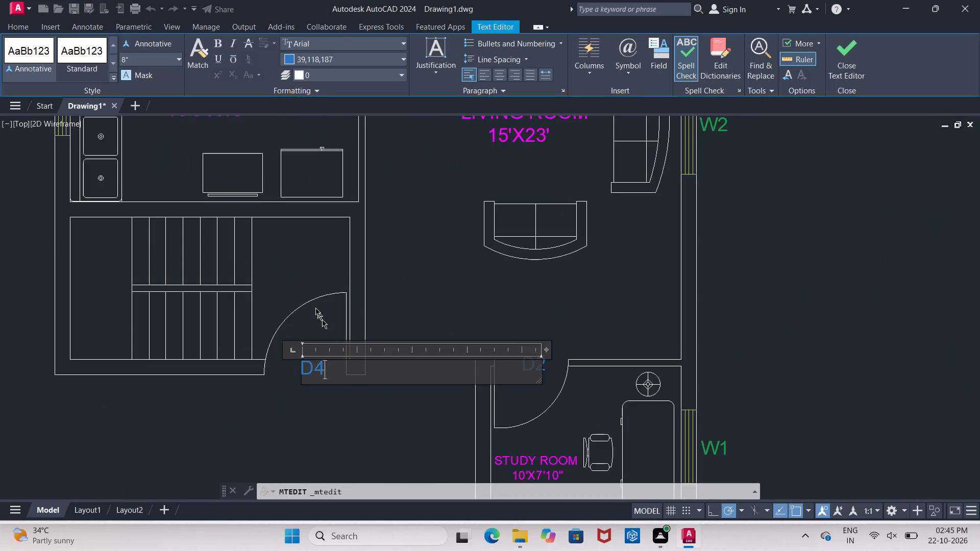
pyautogui.click(303, 278)
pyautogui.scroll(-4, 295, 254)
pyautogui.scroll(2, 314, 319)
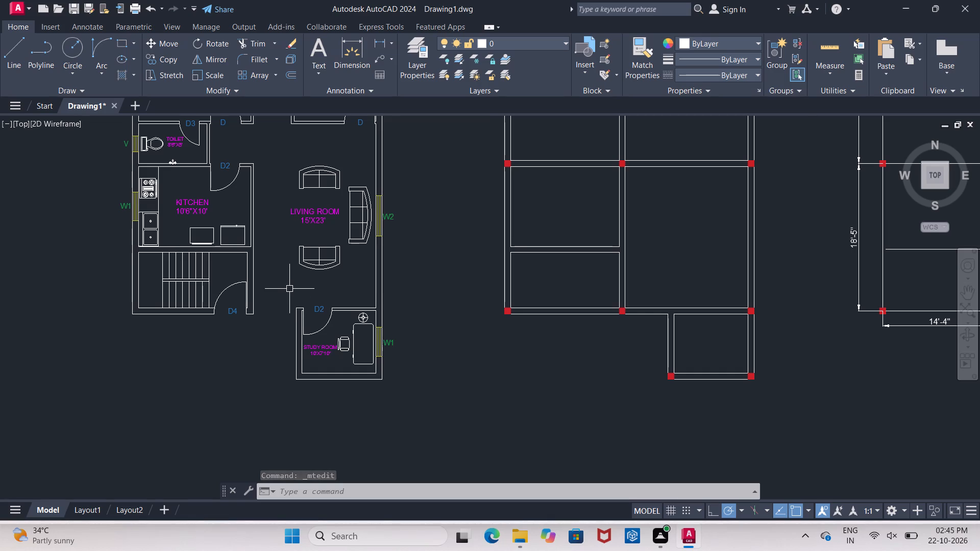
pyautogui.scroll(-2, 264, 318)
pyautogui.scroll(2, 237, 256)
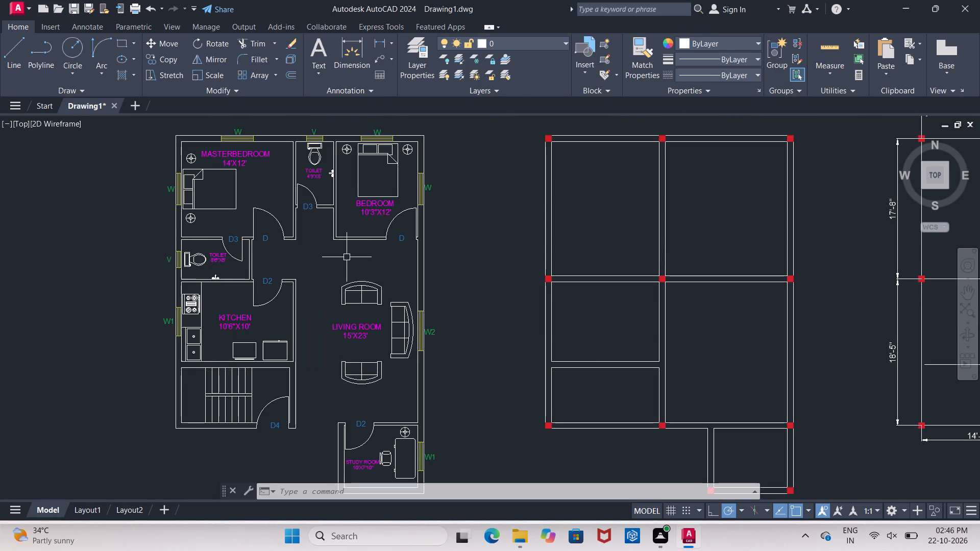
# With Ortho on, draw a U-shaped direction line through both stair flights, with about 8'-1 1/2" lower run and 3'-4" turn.
pyautogui.scroll(-2, 240, 264)
pyautogui.scroll(3, 229, 346)
pyautogui.scroll(2, 241, 159)
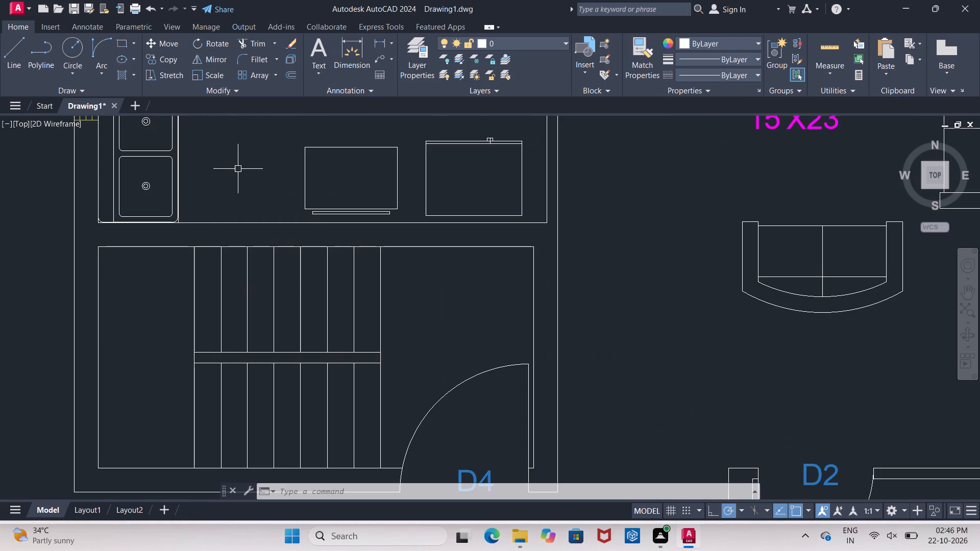
pyautogui.scroll(-2, 245, 189)
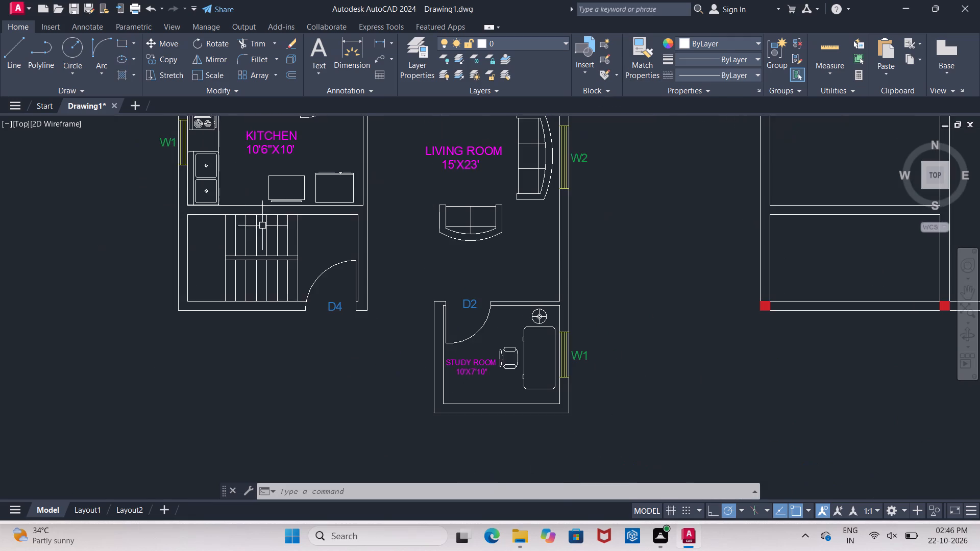
pyautogui.scroll(1, 280, 253)
pyautogui.press('l')
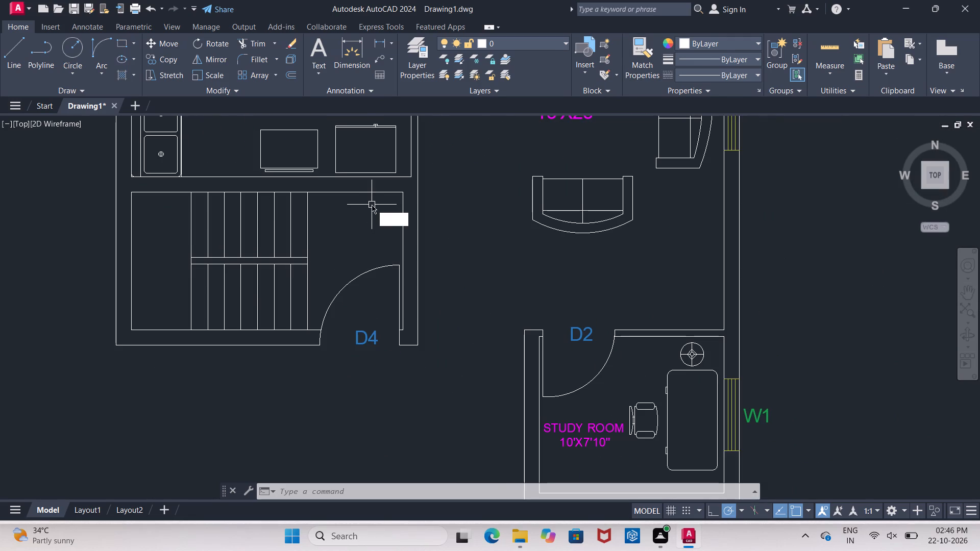
pyautogui.press('Return')
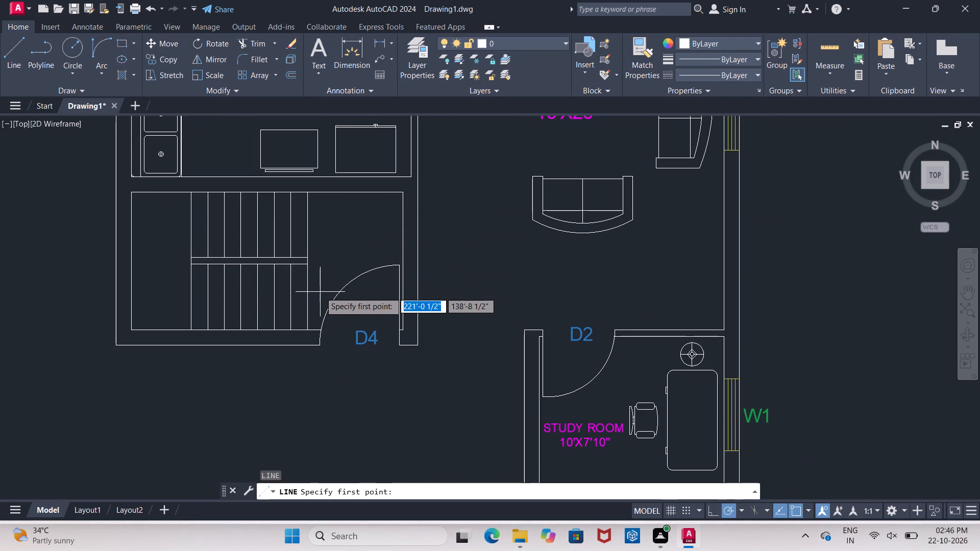
pyautogui.click(320, 292)
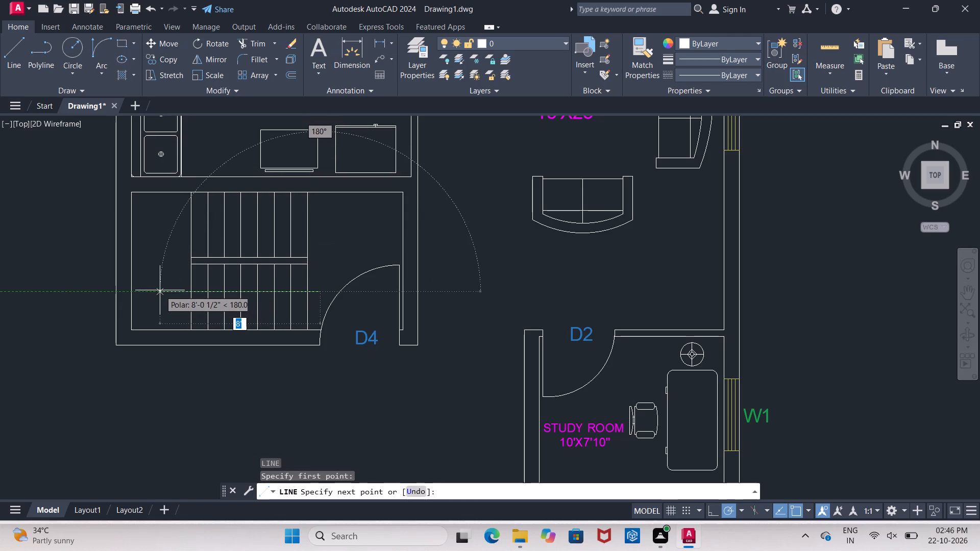
pyautogui.click(708, 512)
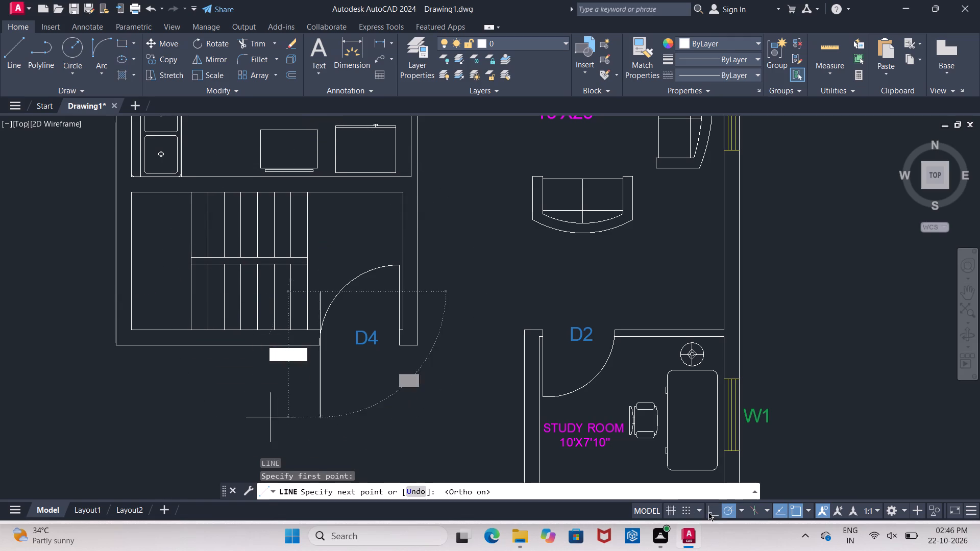
pyautogui.click(158, 289)
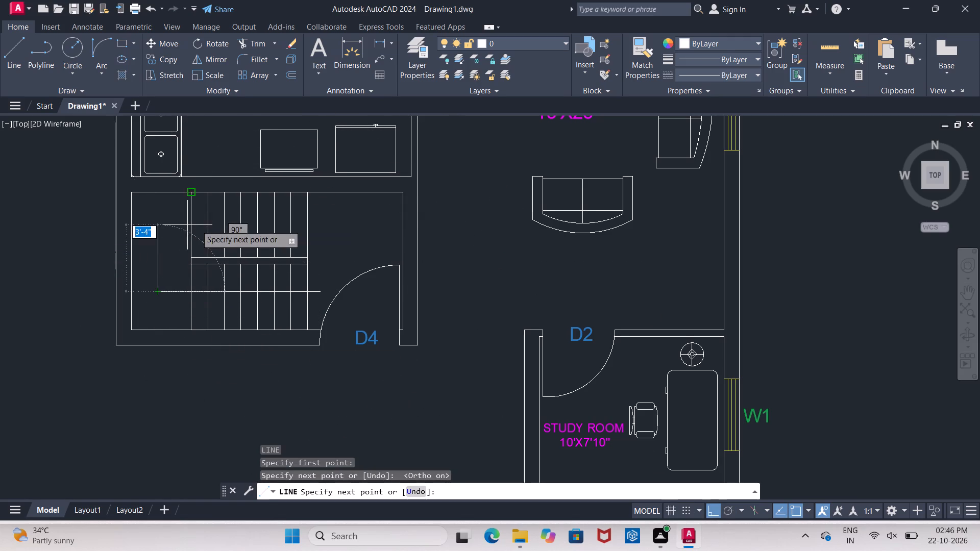
pyautogui.click(175, 224)
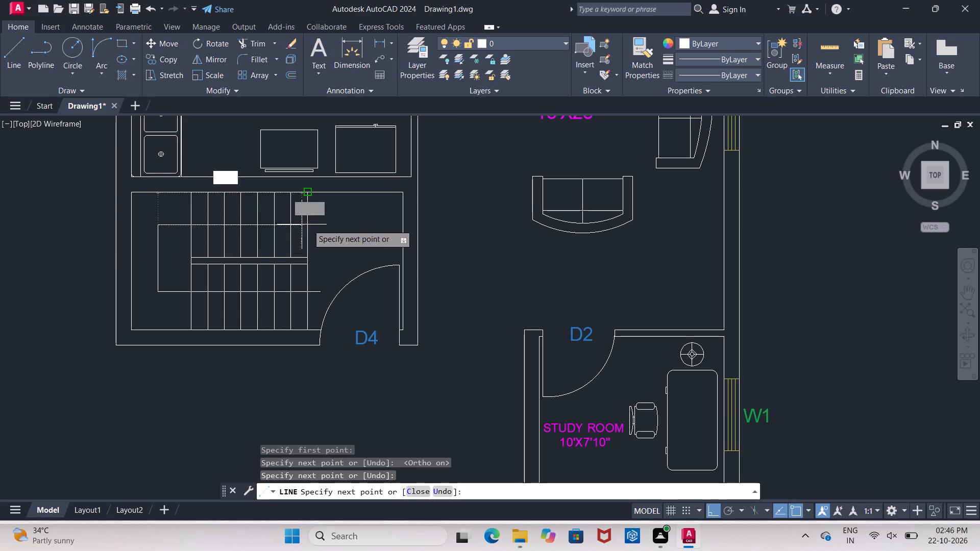
pyautogui.click(327, 227)
pyautogui.press('Return')
# Draw a 4" line straight up from the open end of the stair direction line's upper run.
pyautogui.scroll(2, 318, 220)
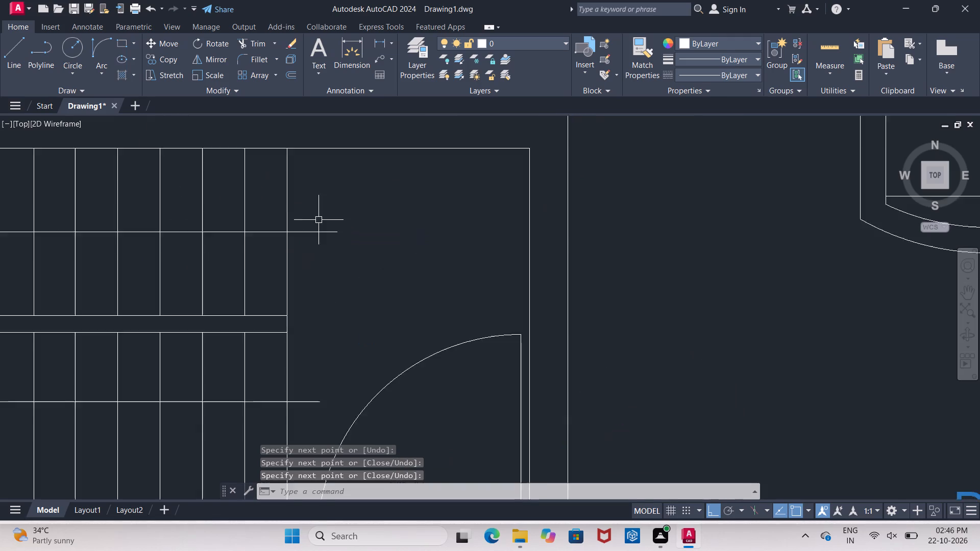
pyautogui.scroll(2, 318, 220)
pyautogui.press('l')
pyautogui.press('Return')
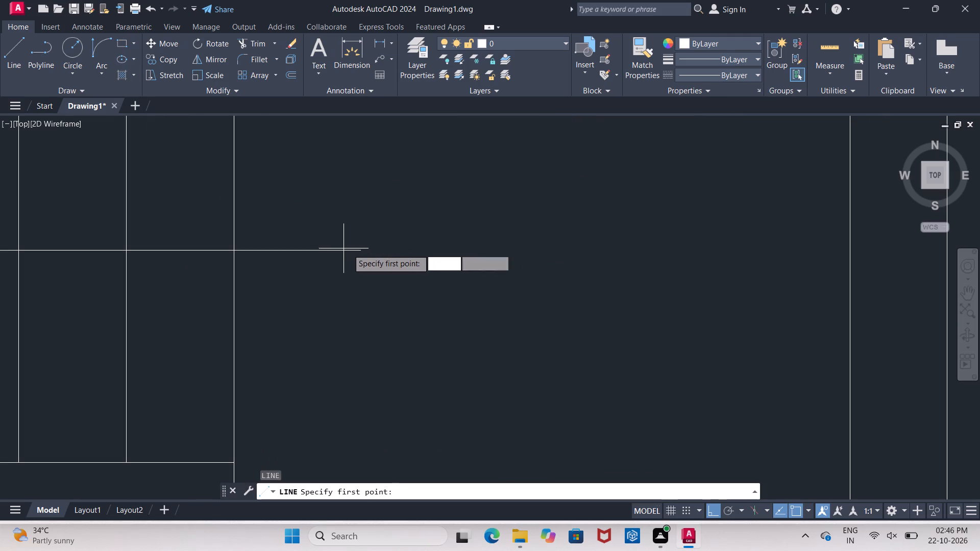
pyautogui.click(354, 249)
pyautogui.press('4')
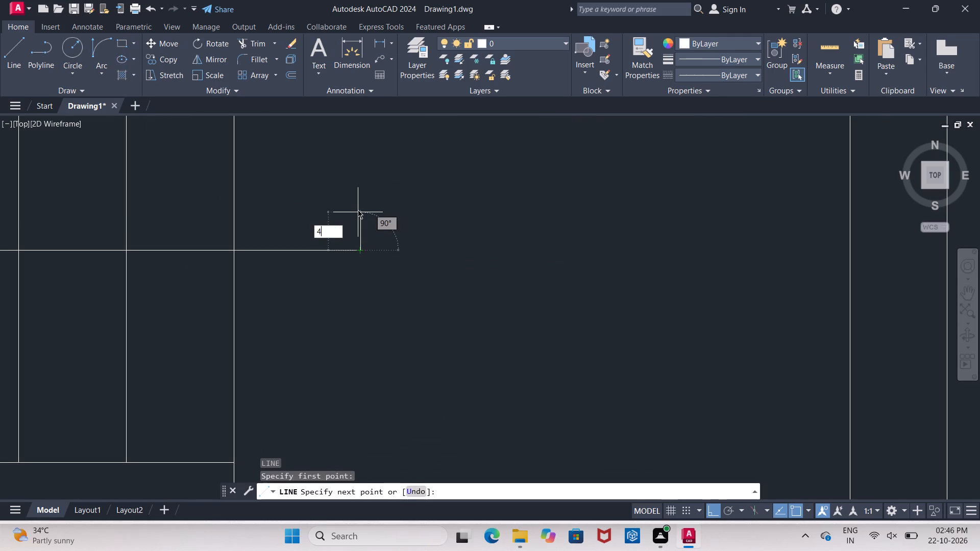
pyautogui.hotkey('shift', '"')
pyautogui.press('Return')
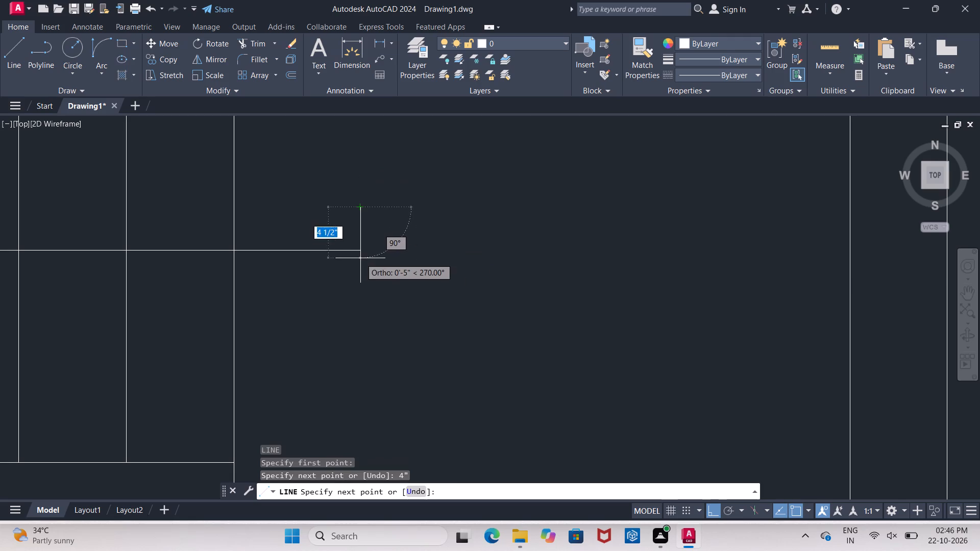
pyautogui.press('Return')
# From the same endpoint, draw lines 4" down, 5" outward, 8" up and back to the first line's top, closing a box.
pyautogui.press('Return')
pyautogui.click(361, 251)
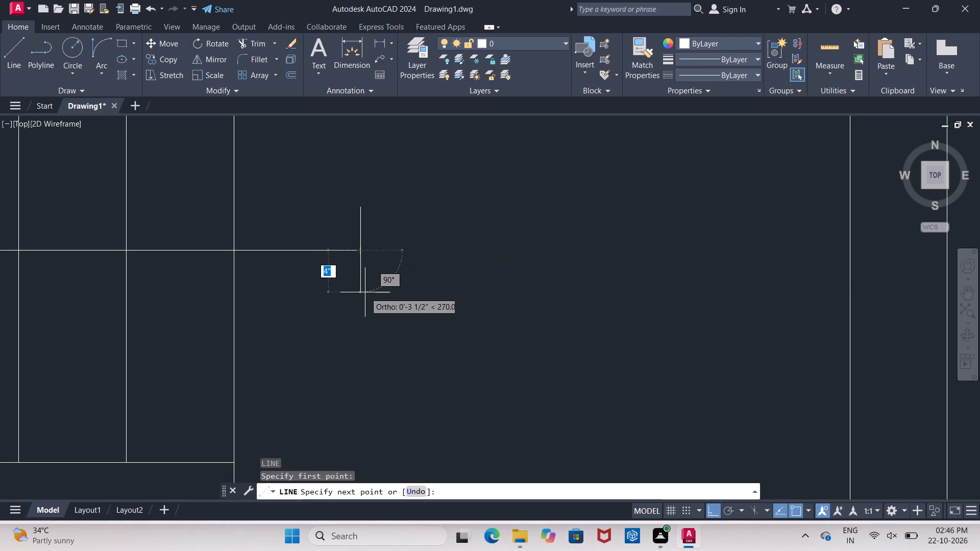
pyautogui.press('4')
pyautogui.hotkey('shift', '"')
pyautogui.press('Return')
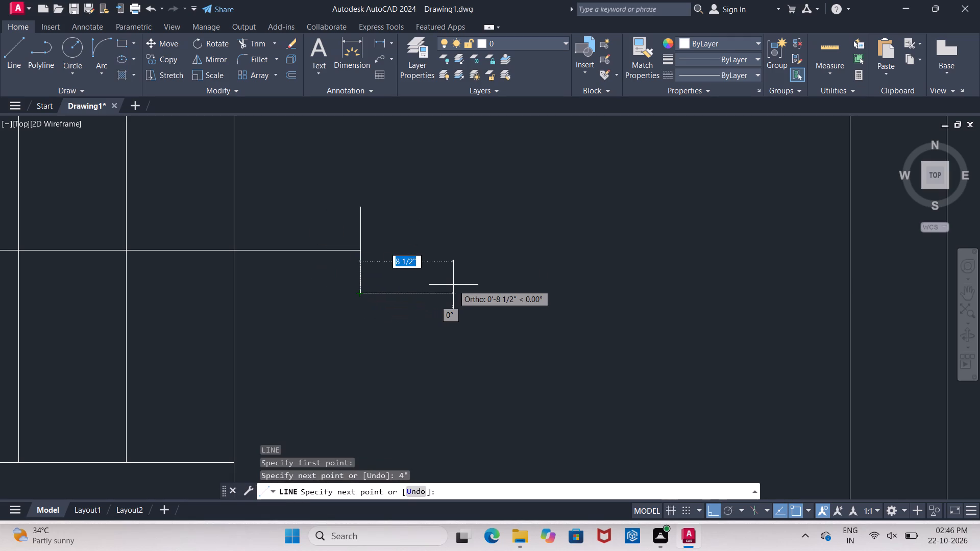
pyautogui.press('5')
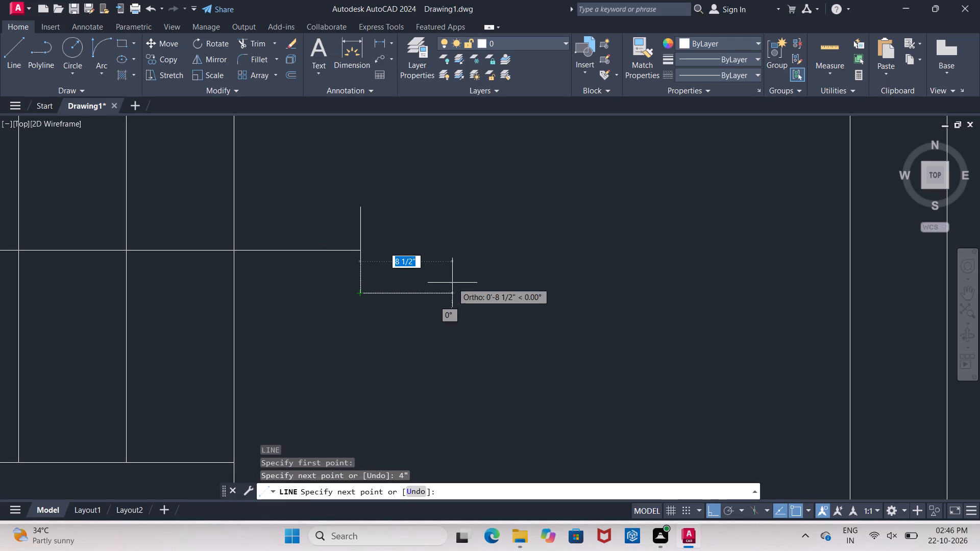
pyautogui.hotkey('shift', '"')
pyautogui.press('Return')
pyautogui.press('Escape')
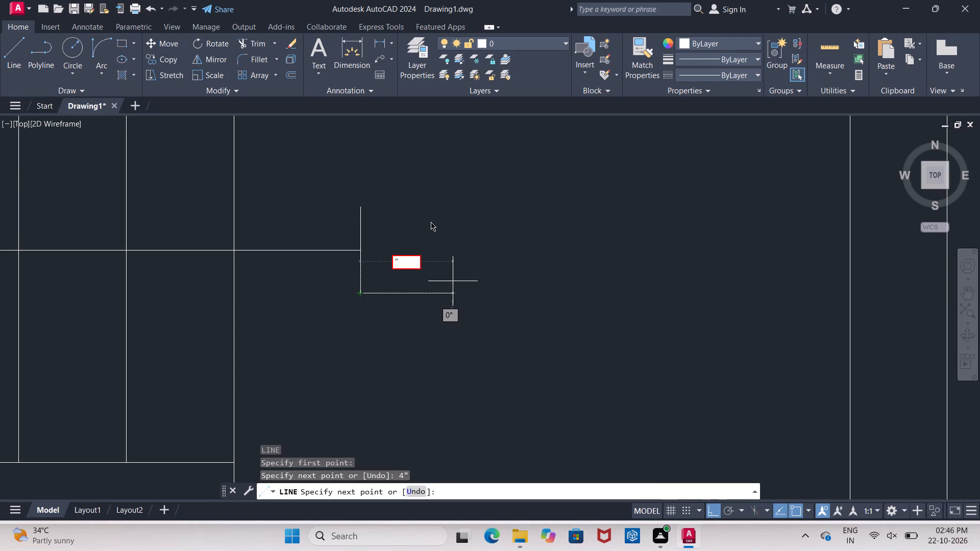
pyautogui.write('5"')
pyautogui.press('Return')
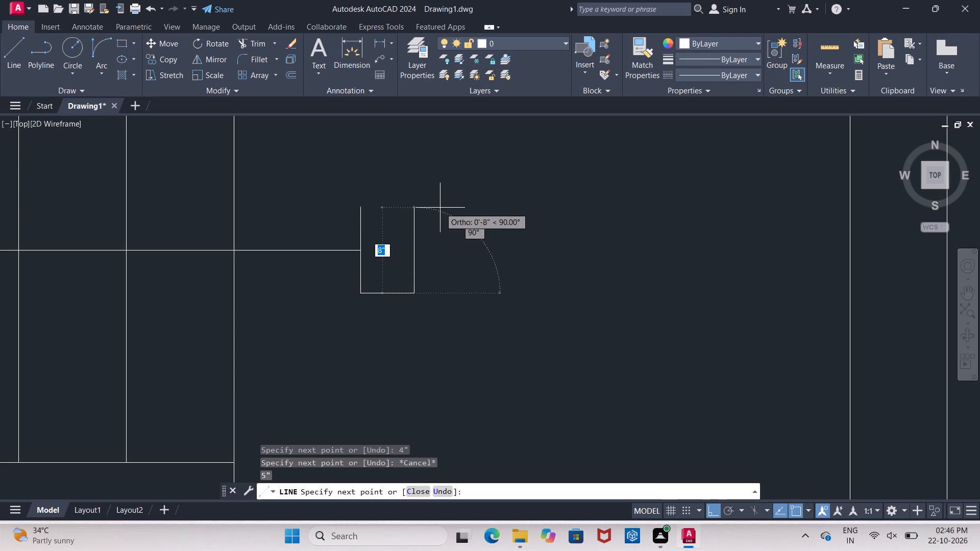
pyautogui.press('5')
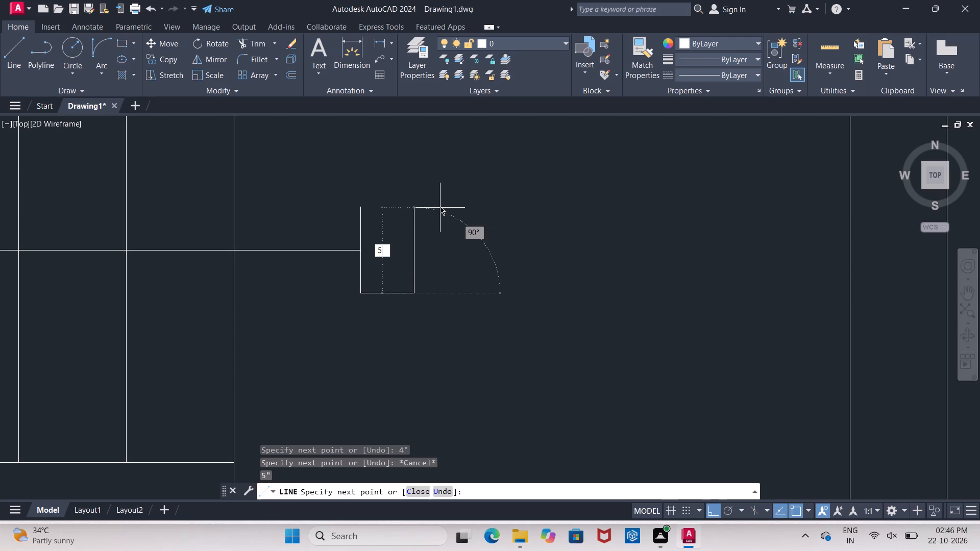
pyautogui.press('BackSpace')
pyautogui.press('8')
pyautogui.hotkey('shift', '"')
pyautogui.press('Return')
pyautogui.click(356, 214)
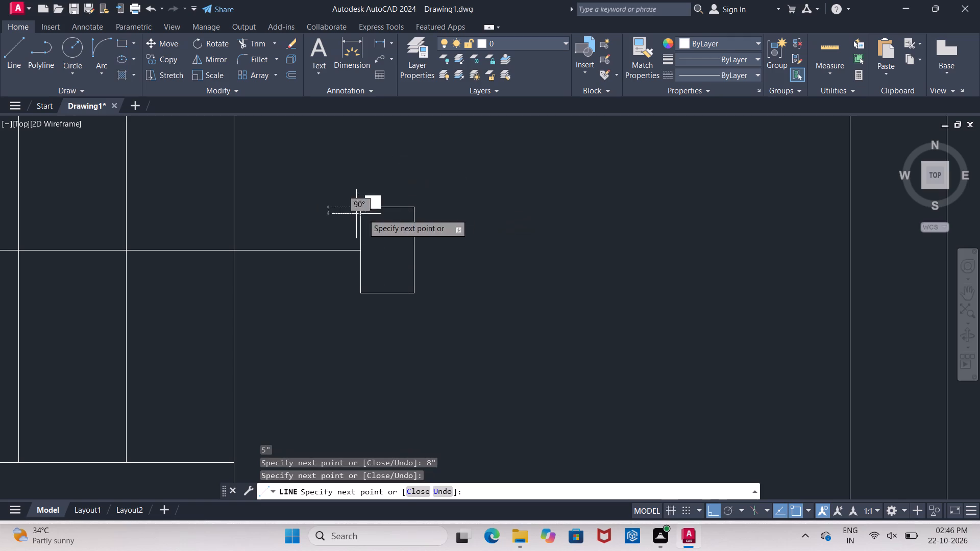
pyautogui.press('Escape')
# Draw two diagonals from the box's near-side corners, meeting at the midpoint of its far side to form an arrowhead.
pyautogui.press('l')
pyautogui.press('Return')
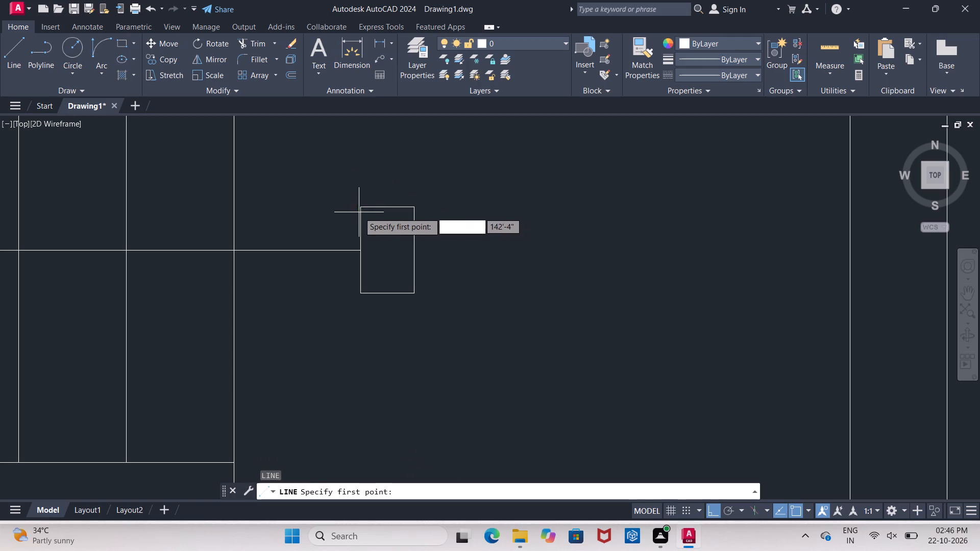
pyautogui.click(359, 212)
pyautogui.click(412, 246)
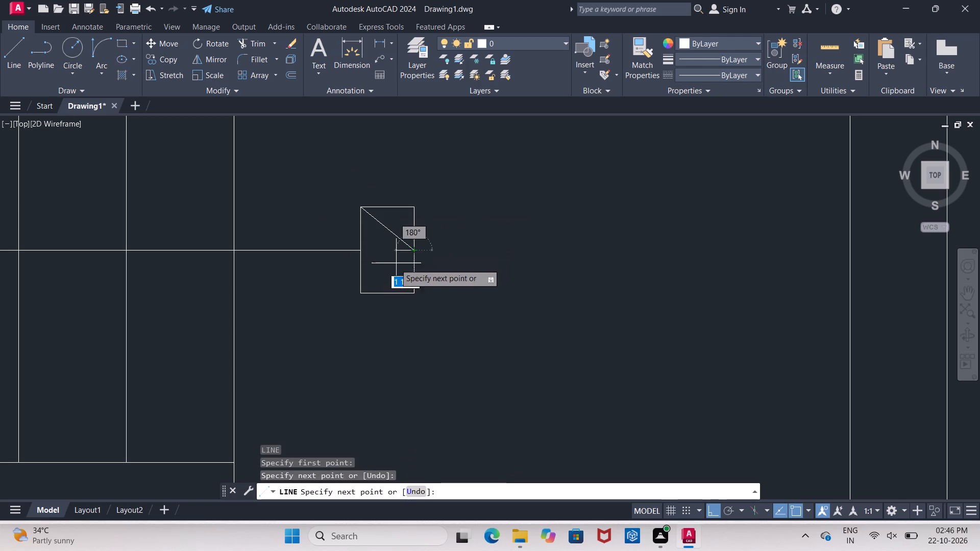
pyautogui.click(367, 293)
pyautogui.press('Escape')
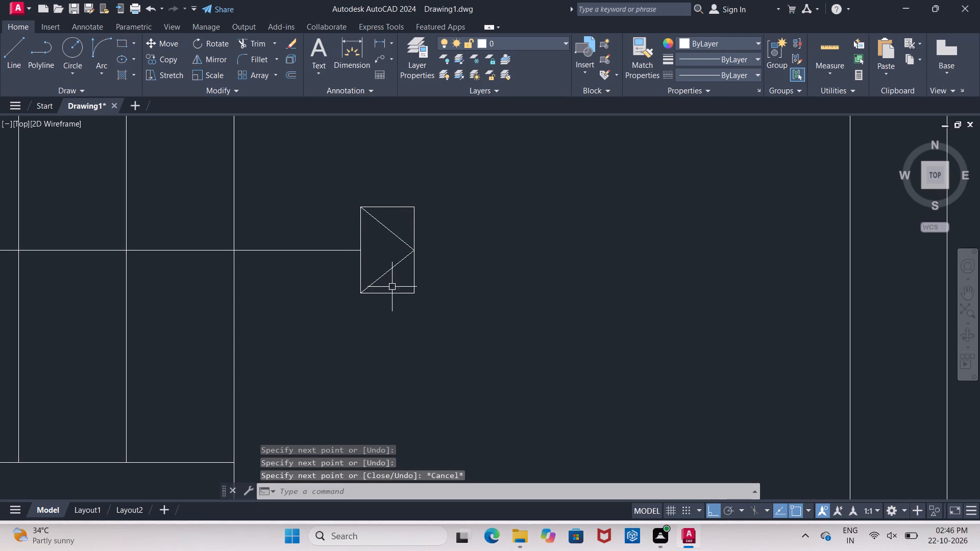
# Delete the box's top, bottom and far sides, keeping only the triangular arrowhead.
pyautogui.click(396, 293)
pyautogui.click(414, 279)
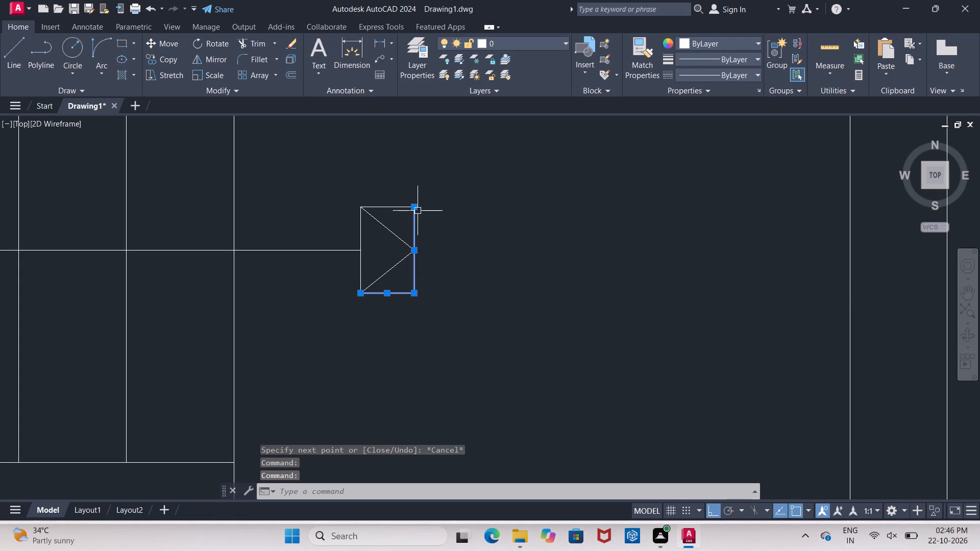
pyautogui.click(402, 204)
pyautogui.click(398, 208)
pyautogui.press('Delete')
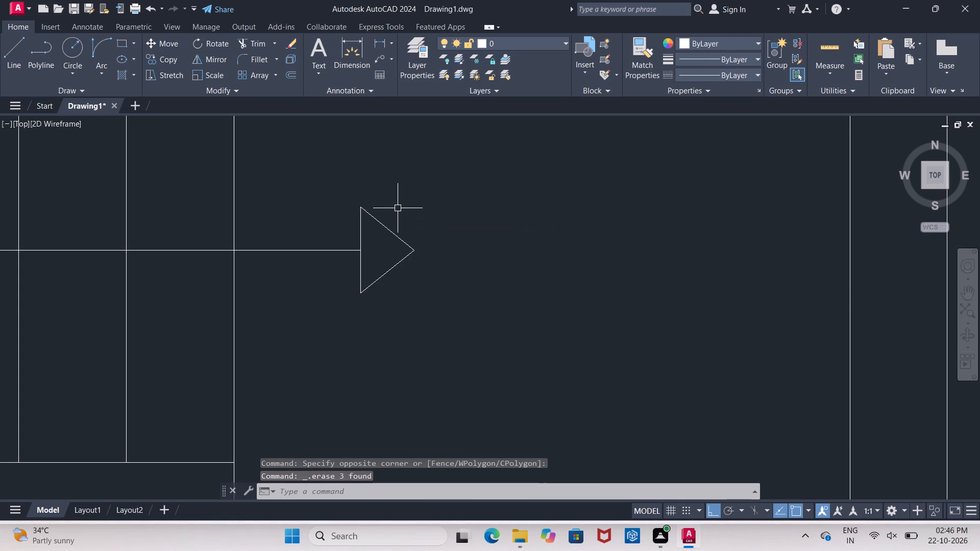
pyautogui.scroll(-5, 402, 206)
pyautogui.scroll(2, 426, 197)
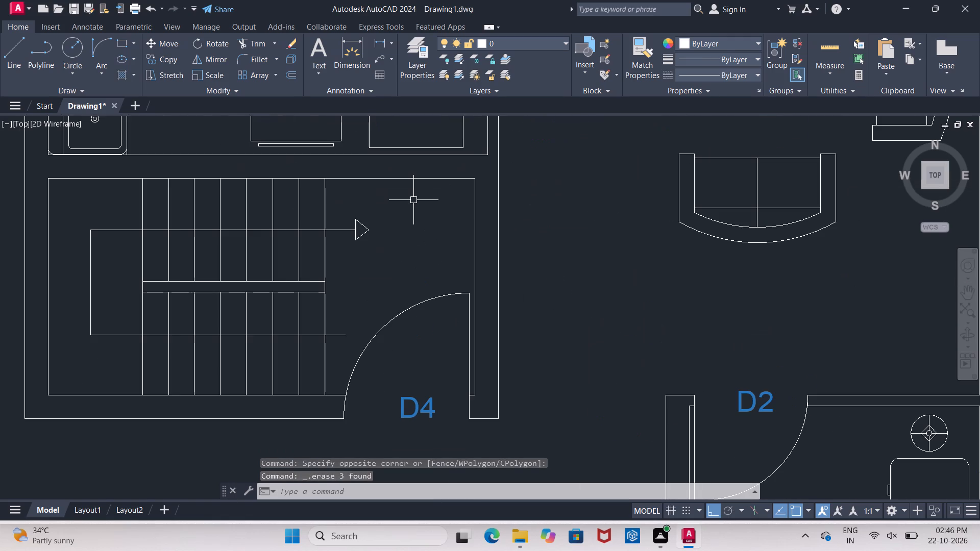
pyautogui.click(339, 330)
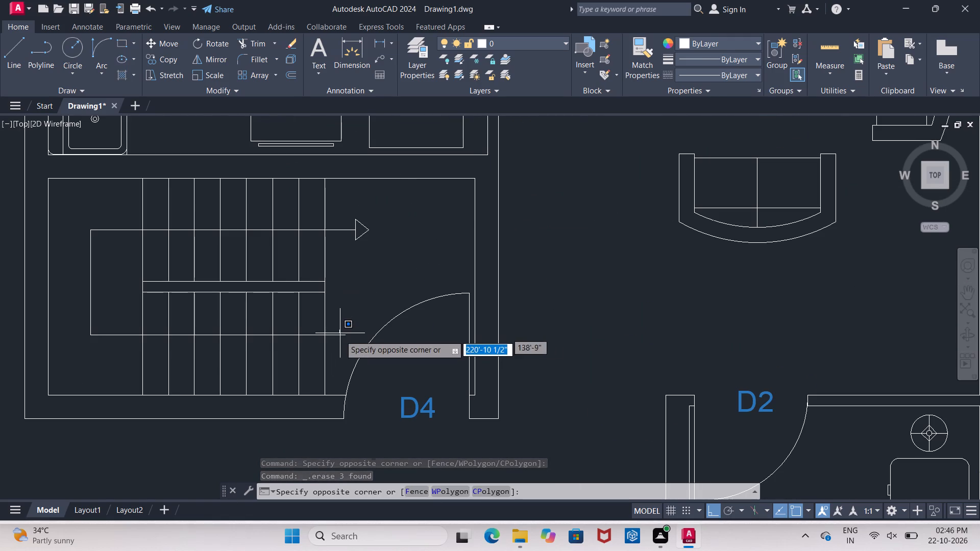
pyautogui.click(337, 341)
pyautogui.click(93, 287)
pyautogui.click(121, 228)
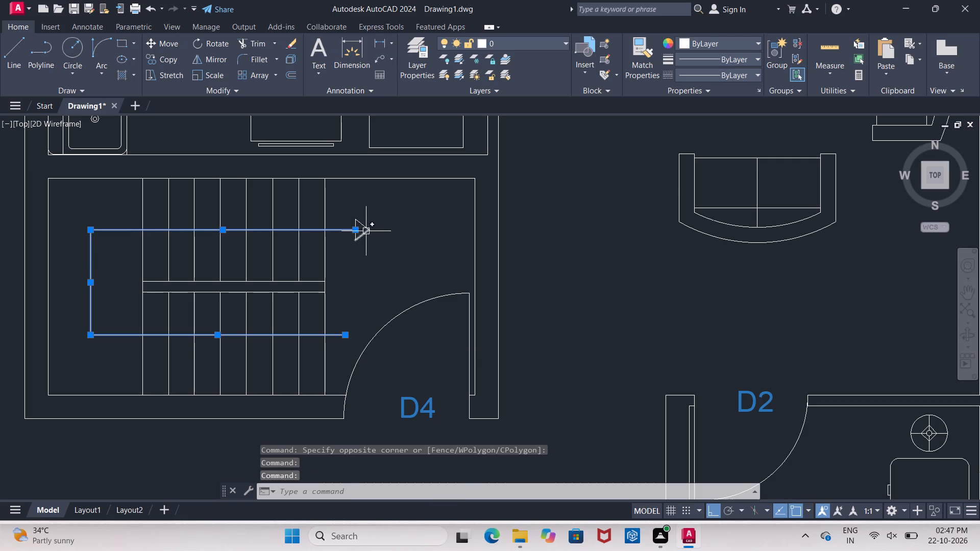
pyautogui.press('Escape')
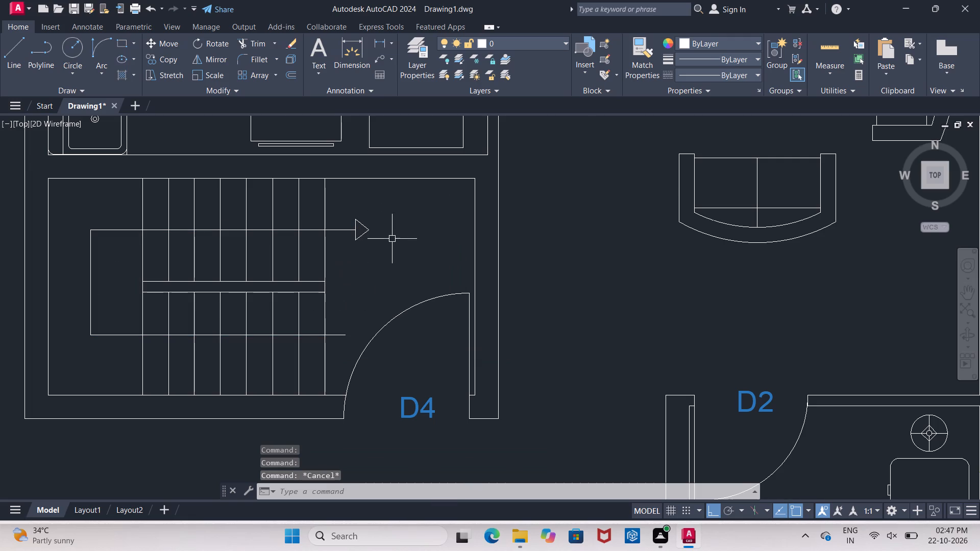
# Fill the stair arrowhead triangle with a solid green hatch.
pyautogui.click(125, 76)
pyautogui.click(364, 230)
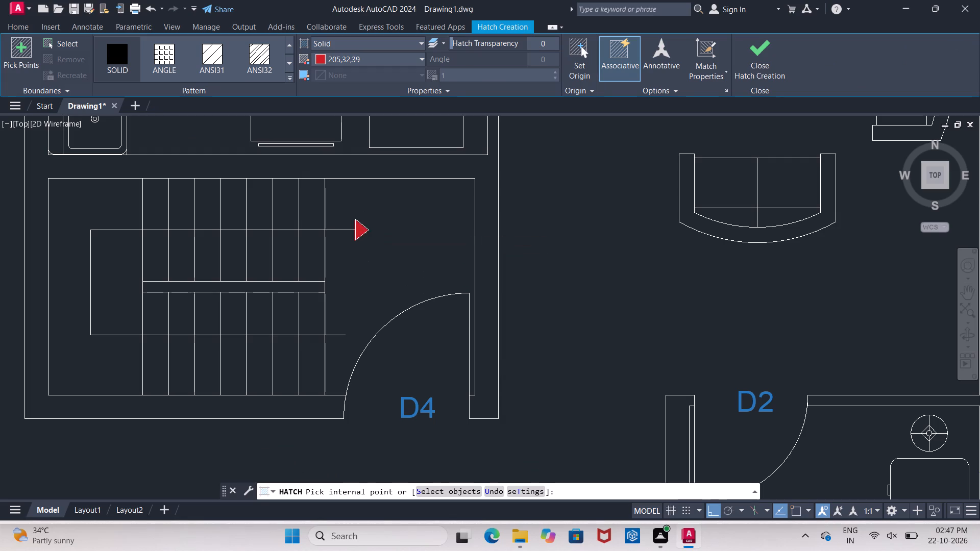
pyautogui.click(376, 62)
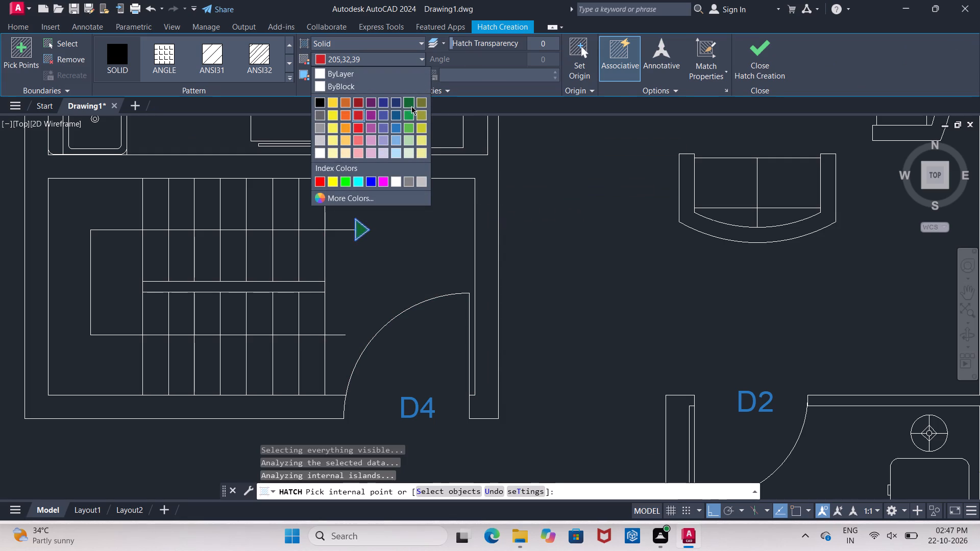
pyautogui.click(344, 180)
pyautogui.press('Escape')
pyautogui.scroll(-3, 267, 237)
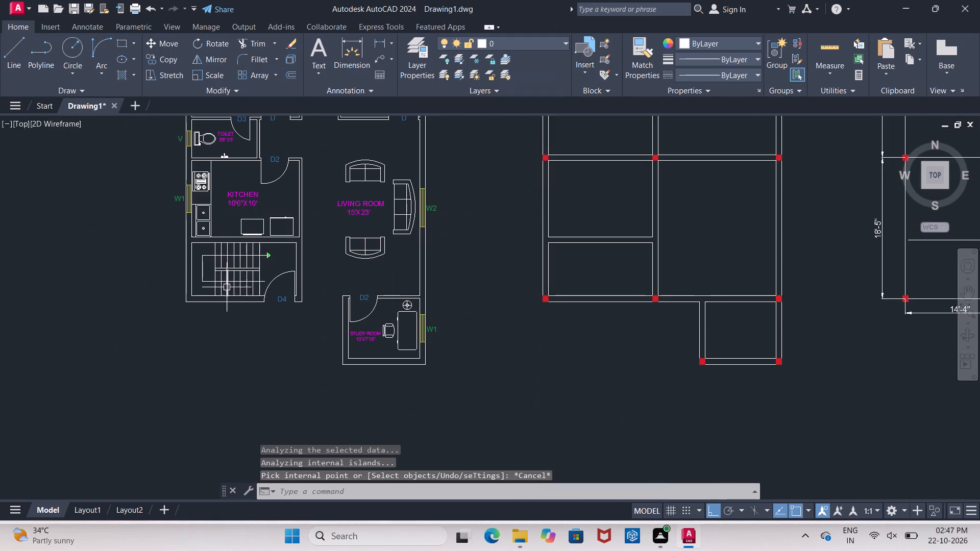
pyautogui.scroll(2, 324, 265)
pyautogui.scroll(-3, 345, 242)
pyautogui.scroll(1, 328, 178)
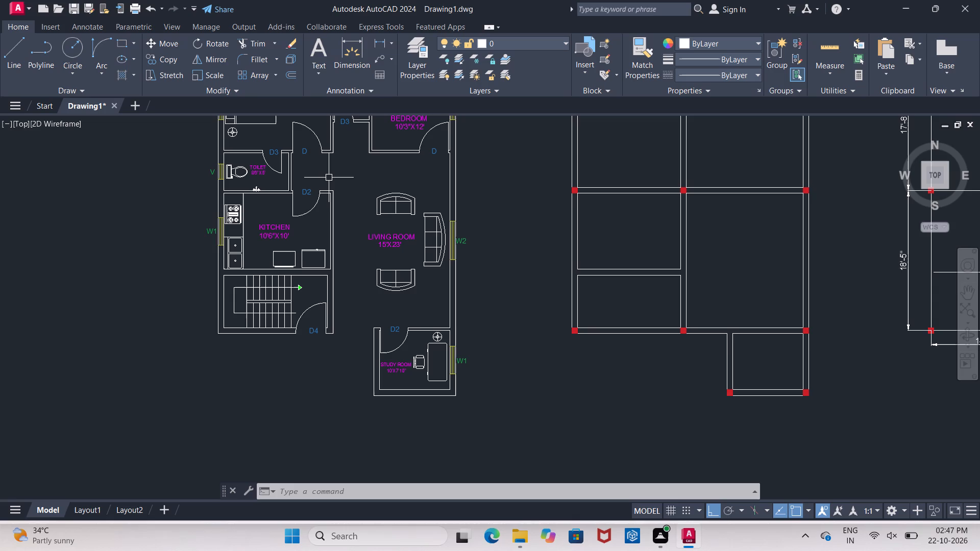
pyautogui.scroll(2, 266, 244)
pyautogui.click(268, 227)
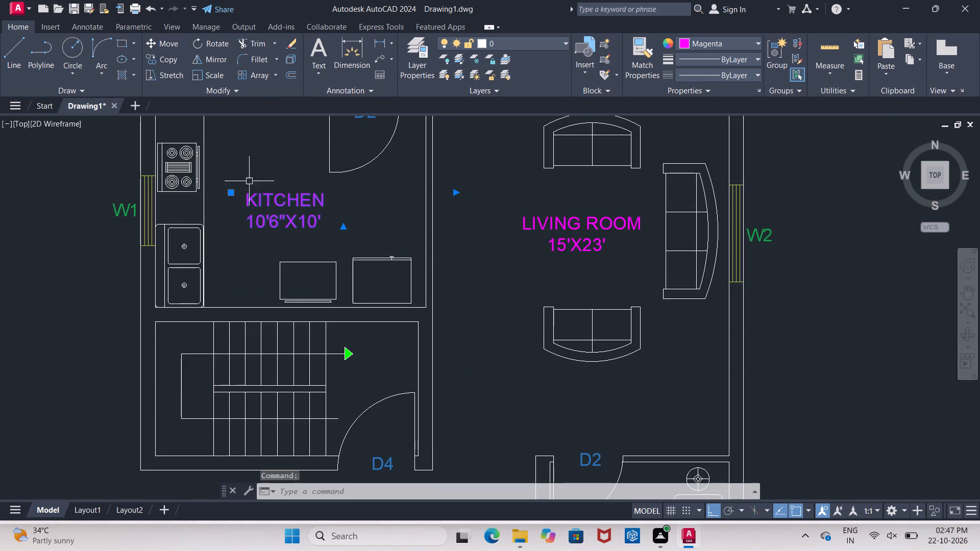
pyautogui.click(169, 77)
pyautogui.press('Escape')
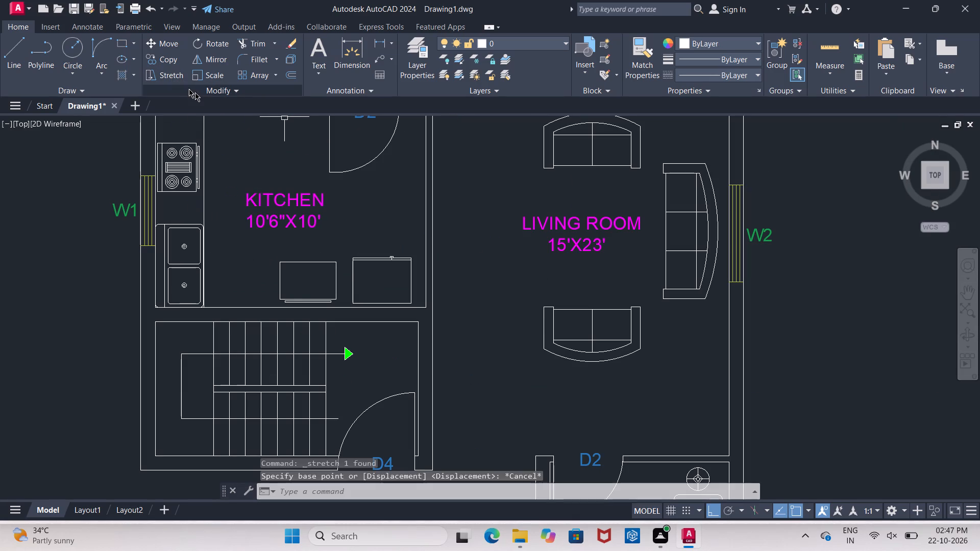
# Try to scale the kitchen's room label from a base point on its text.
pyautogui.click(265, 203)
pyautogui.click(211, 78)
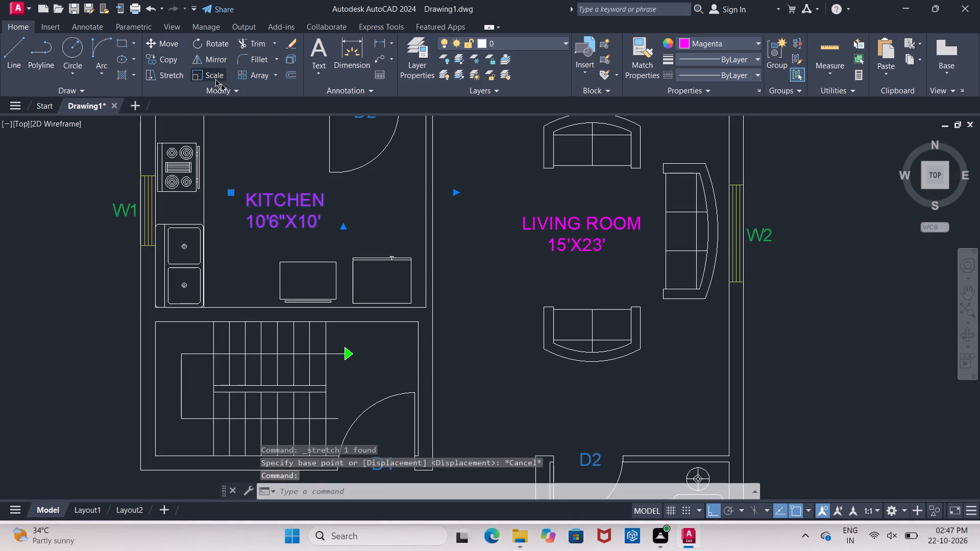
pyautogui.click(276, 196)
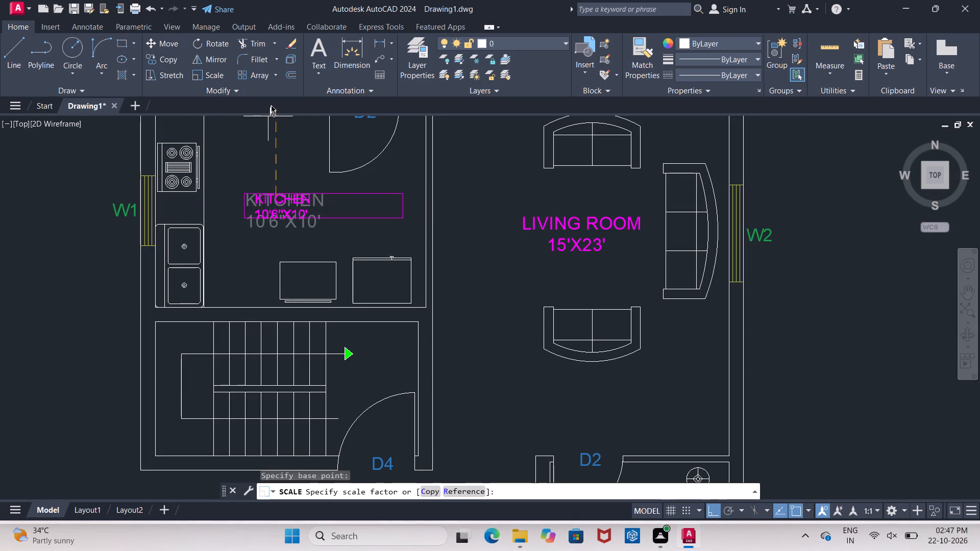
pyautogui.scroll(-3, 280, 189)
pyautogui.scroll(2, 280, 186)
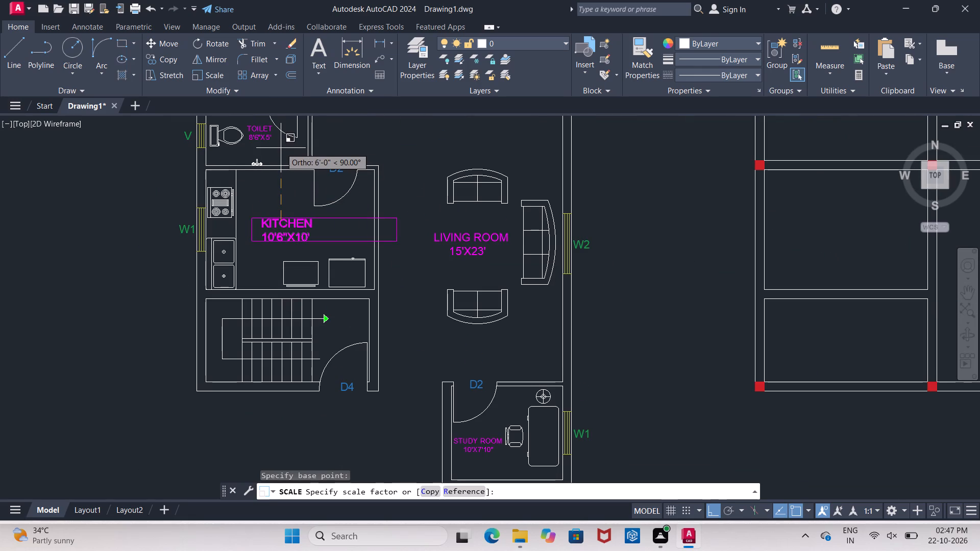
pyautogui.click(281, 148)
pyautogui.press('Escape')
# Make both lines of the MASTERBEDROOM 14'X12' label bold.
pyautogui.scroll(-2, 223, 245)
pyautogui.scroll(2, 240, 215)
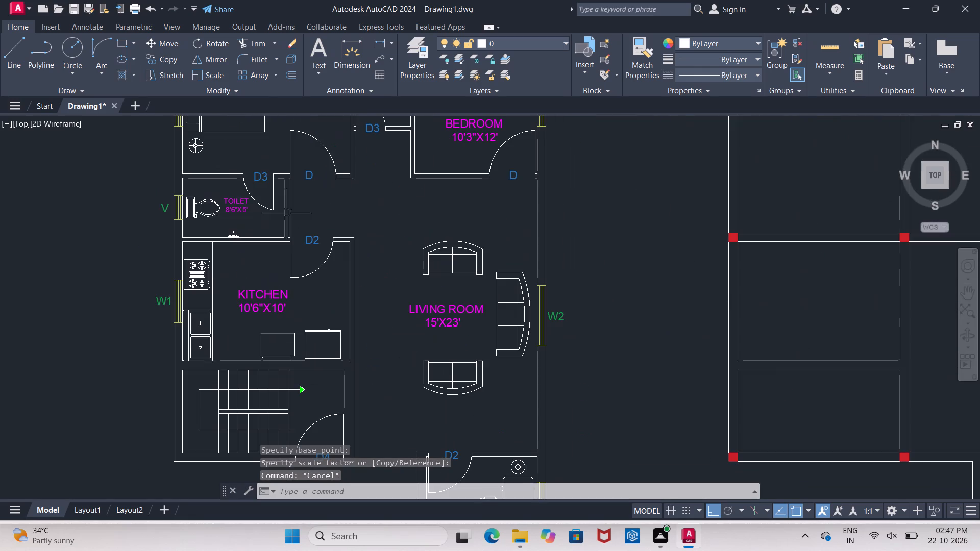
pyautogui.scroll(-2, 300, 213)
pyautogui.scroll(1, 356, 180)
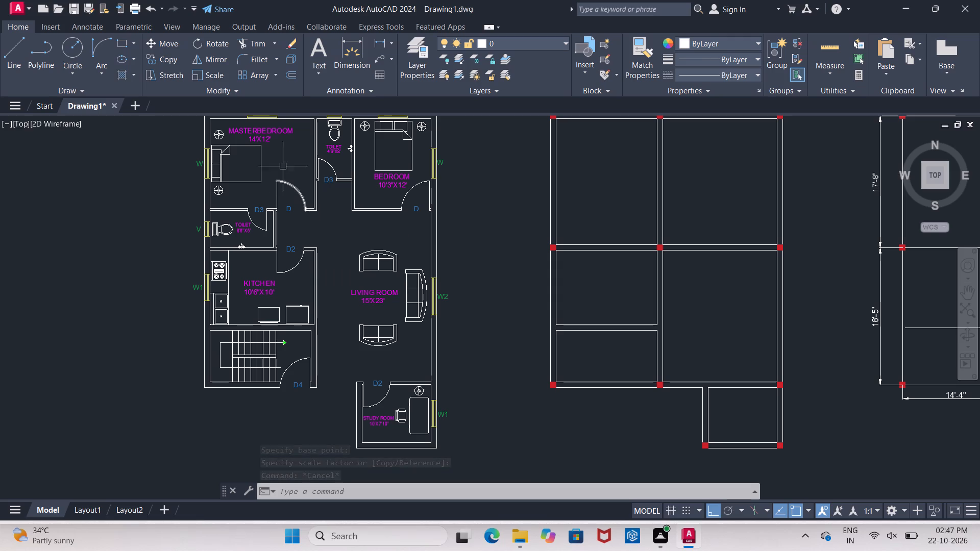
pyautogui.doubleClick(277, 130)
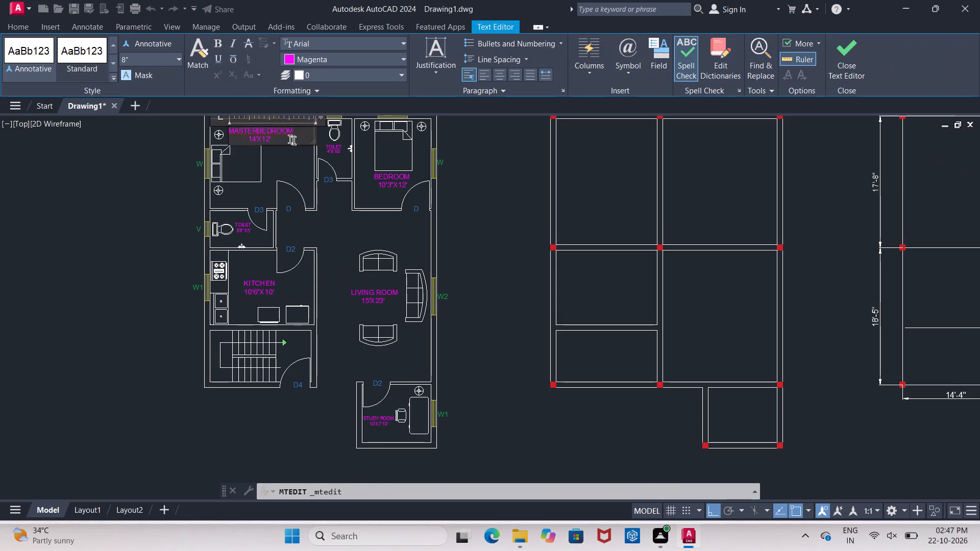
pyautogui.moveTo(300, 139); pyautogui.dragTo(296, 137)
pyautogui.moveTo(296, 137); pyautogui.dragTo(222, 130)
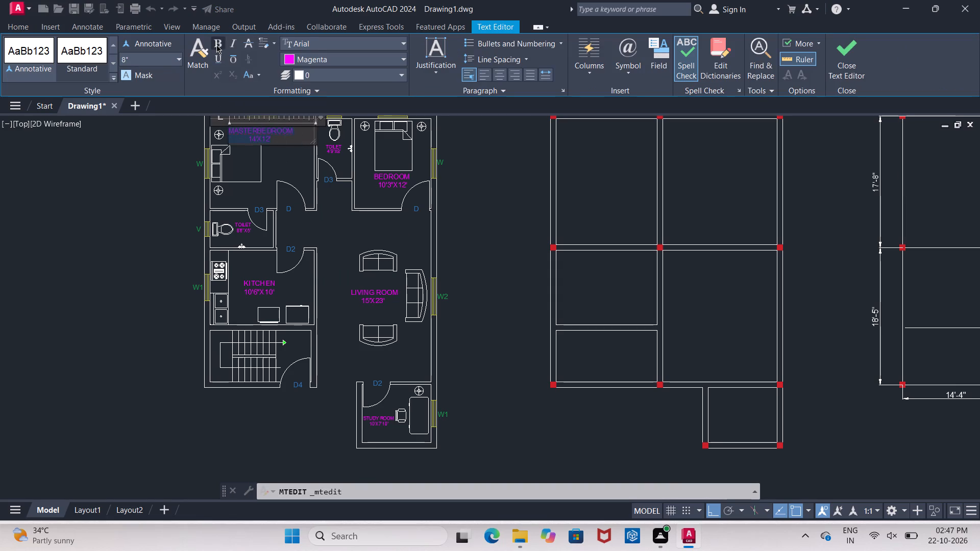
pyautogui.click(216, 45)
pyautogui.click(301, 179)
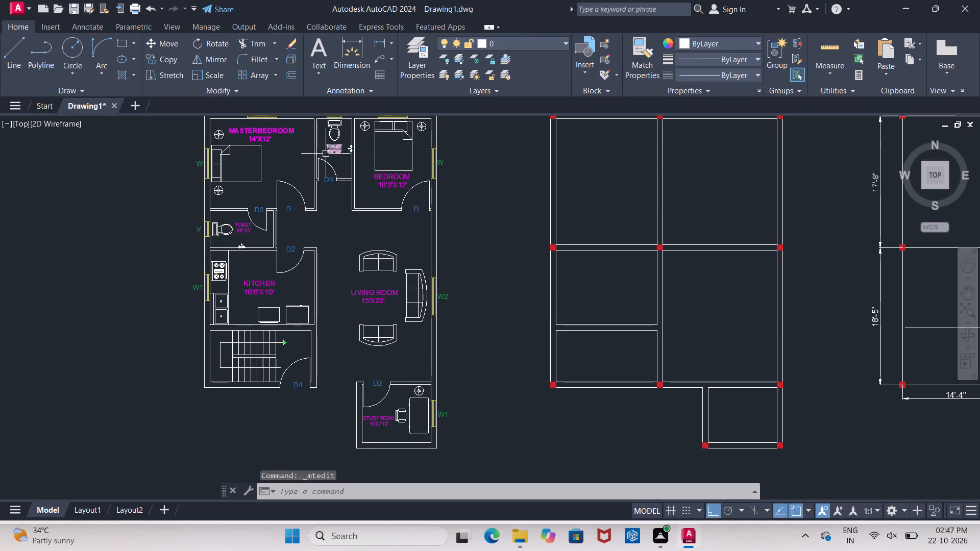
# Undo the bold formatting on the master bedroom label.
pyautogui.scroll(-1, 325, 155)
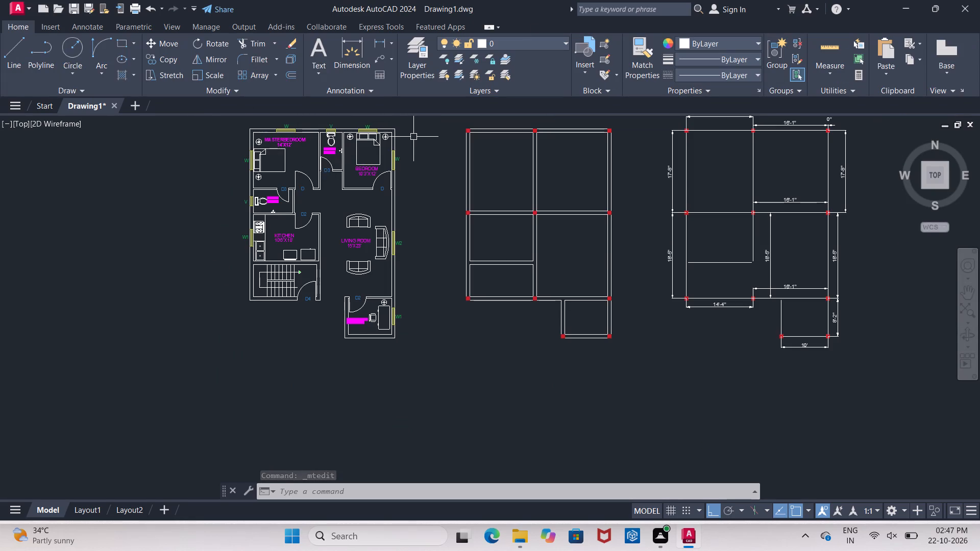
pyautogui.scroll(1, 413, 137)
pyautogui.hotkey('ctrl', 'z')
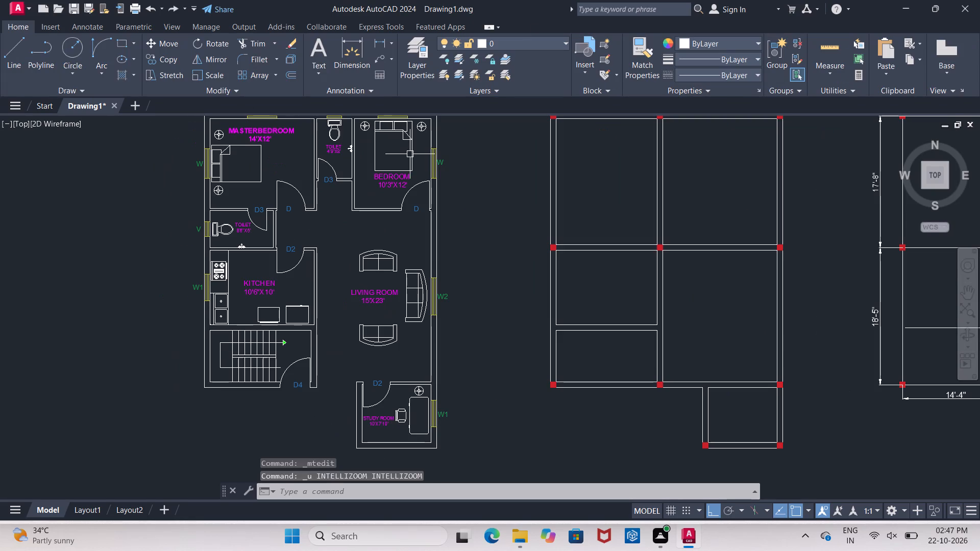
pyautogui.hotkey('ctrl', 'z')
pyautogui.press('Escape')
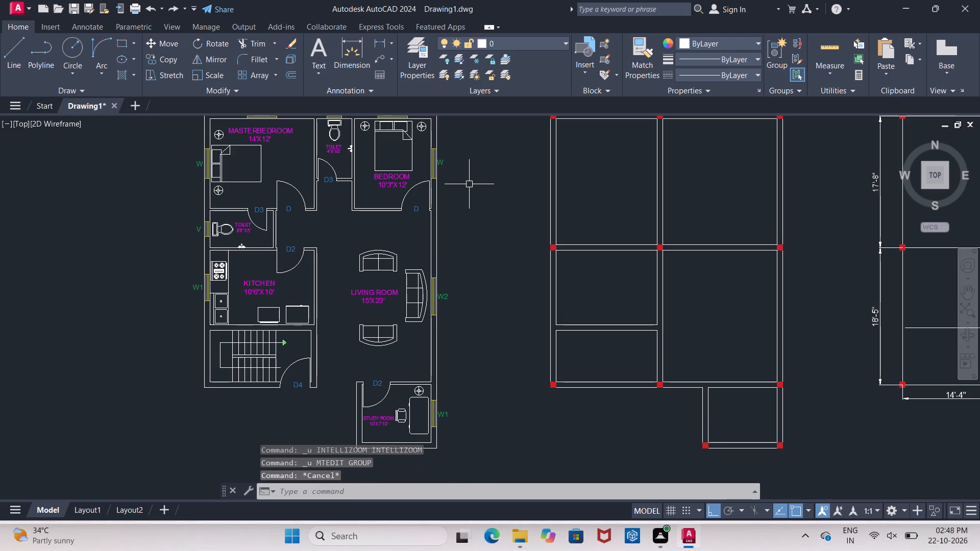
# Move the whole wall layout with red columns slightly closer to the furnished floor plan, keeping it level.
pyautogui.scroll(-2, 345, 211)
pyautogui.scroll(1, 573, 229)
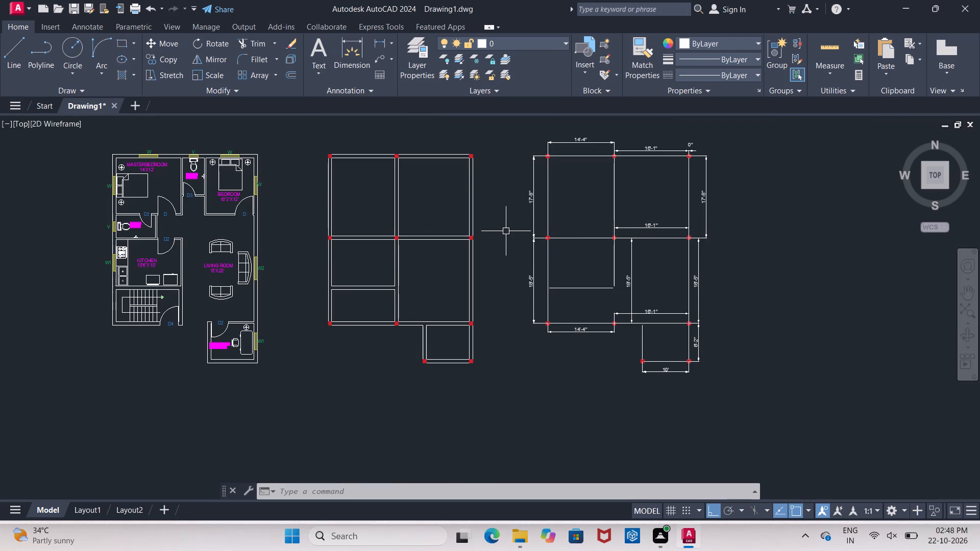
pyautogui.scroll(-1, 483, 259)
pyautogui.scroll(3, 287, 195)
pyautogui.scroll(-4, 243, 178)
pyautogui.scroll(2, 359, 227)
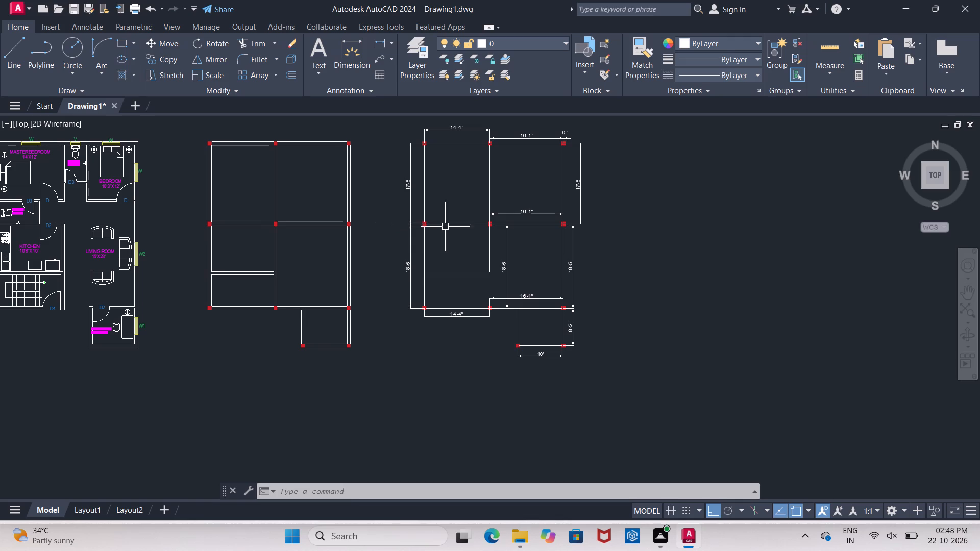
pyautogui.scroll(-2, 530, 259)
pyautogui.scroll(2, 443, 274)
pyautogui.click(323, 117)
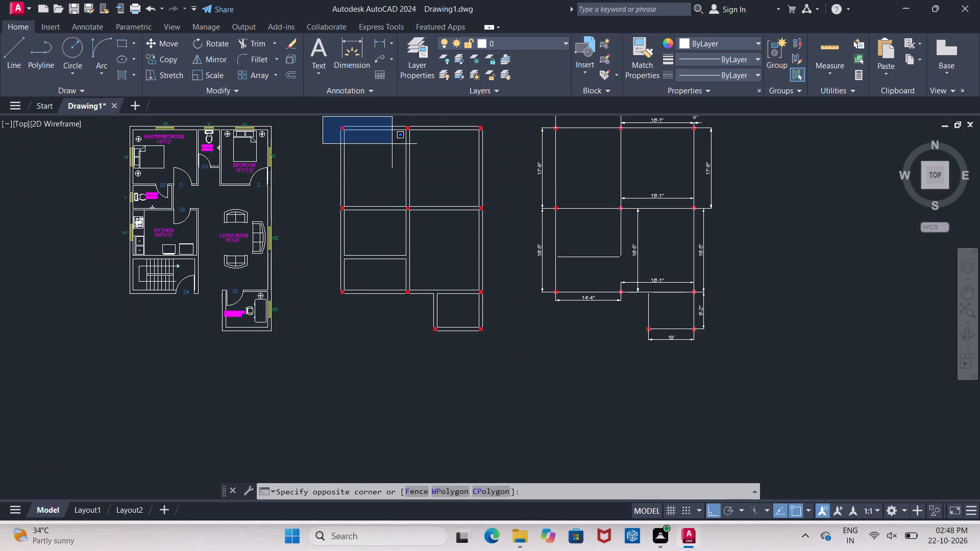
pyautogui.click(500, 353)
pyautogui.press('m')
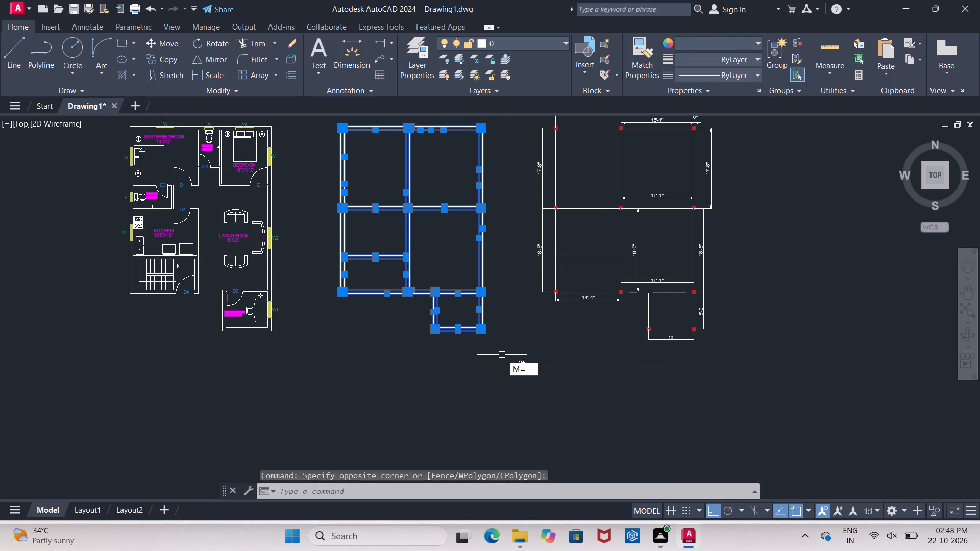
pyautogui.click(537, 382)
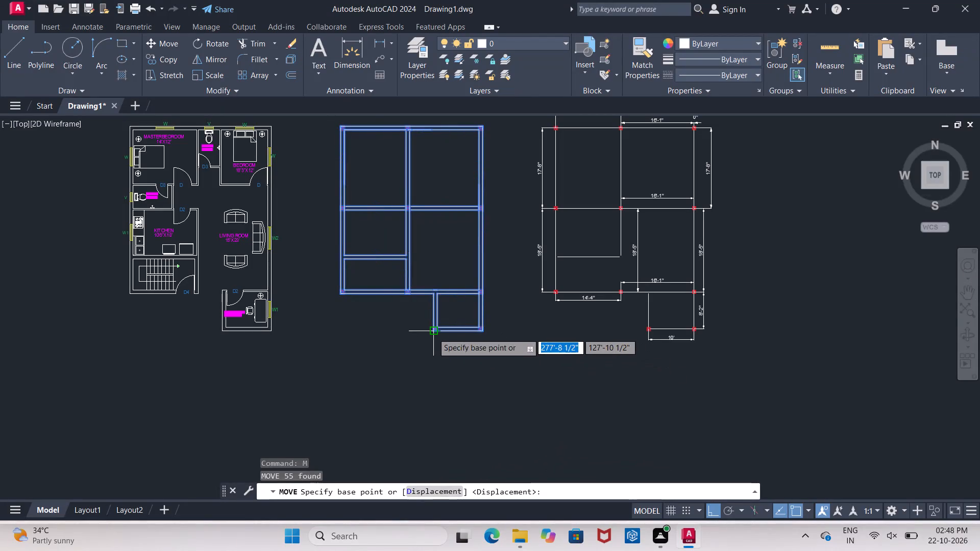
pyautogui.click(433, 333)
pyautogui.click(412, 332)
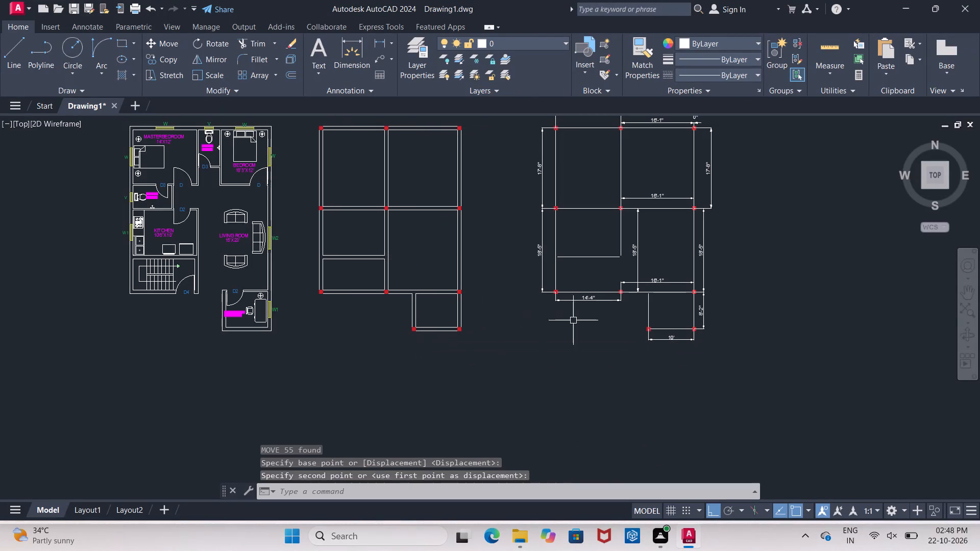
# Move the dimensioned column layout horizontally a short distance toward the wall layout.
pyautogui.scroll(-2, 486, 286)
pyautogui.click(493, 213)
pyautogui.click(587, 336)
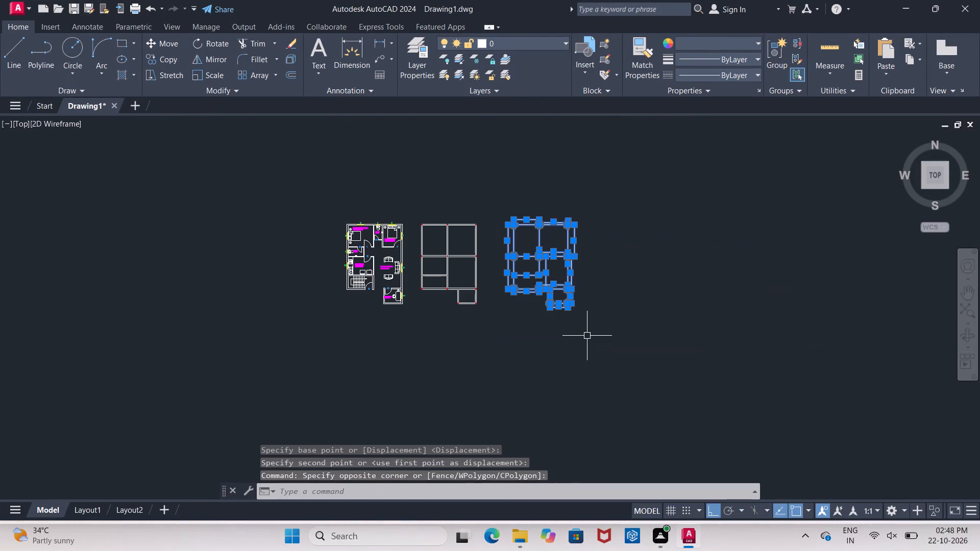
pyautogui.press('m')
pyautogui.scroll(1, 555, 311)
pyautogui.click(605, 343)
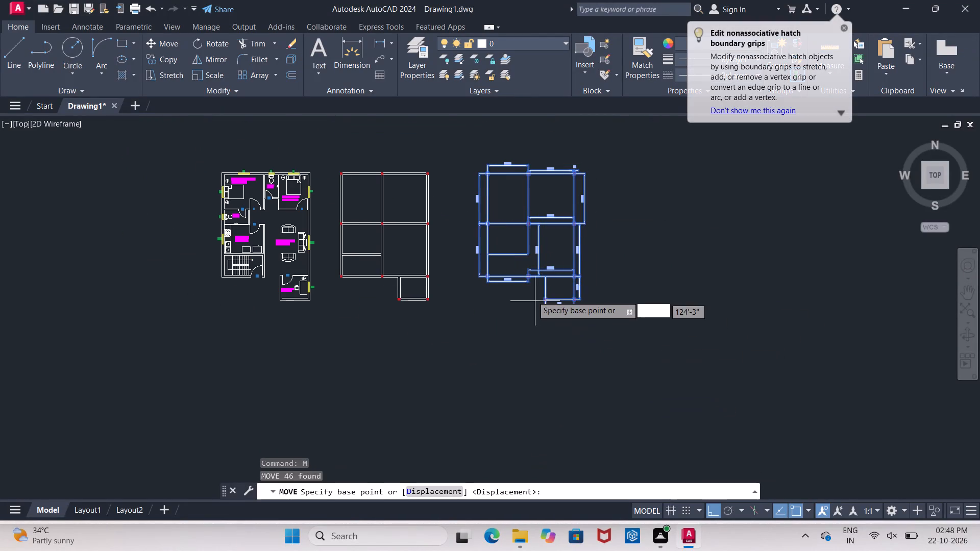
pyautogui.scroll(1, 531, 294)
pyautogui.click(554, 313)
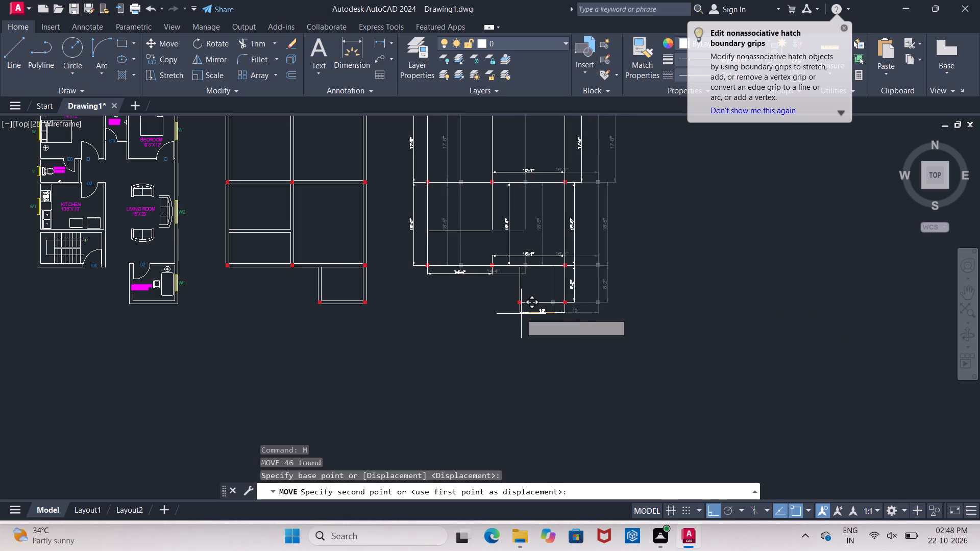
pyautogui.click(521, 314)
pyautogui.scroll(-2, 557, 325)
pyautogui.scroll(2, 512, 309)
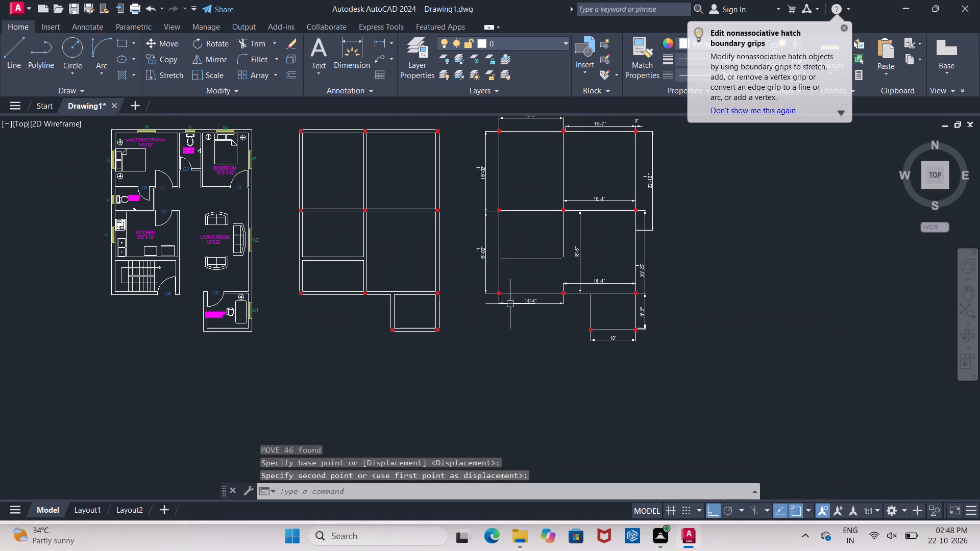
pyautogui.scroll(-1, 464, 340)
pyautogui.press('Escape')
# Add a bold multiline text title reading PLAN, 9" high, above the furnished floor plan.
pyautogui.scroll(3, 260, 174)
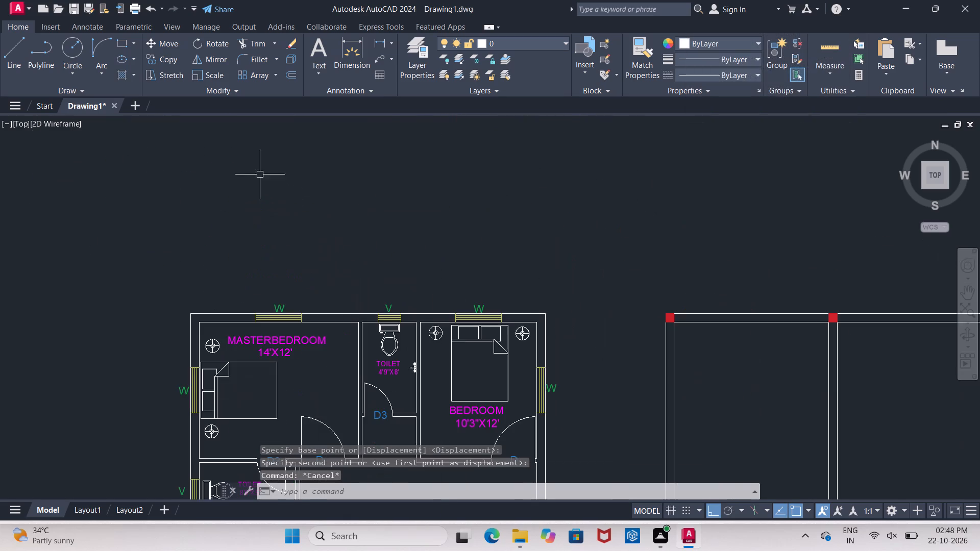
pyautogui.scroll(-2, 270, 174)
pyautogui.scroll(1, 264, 213)
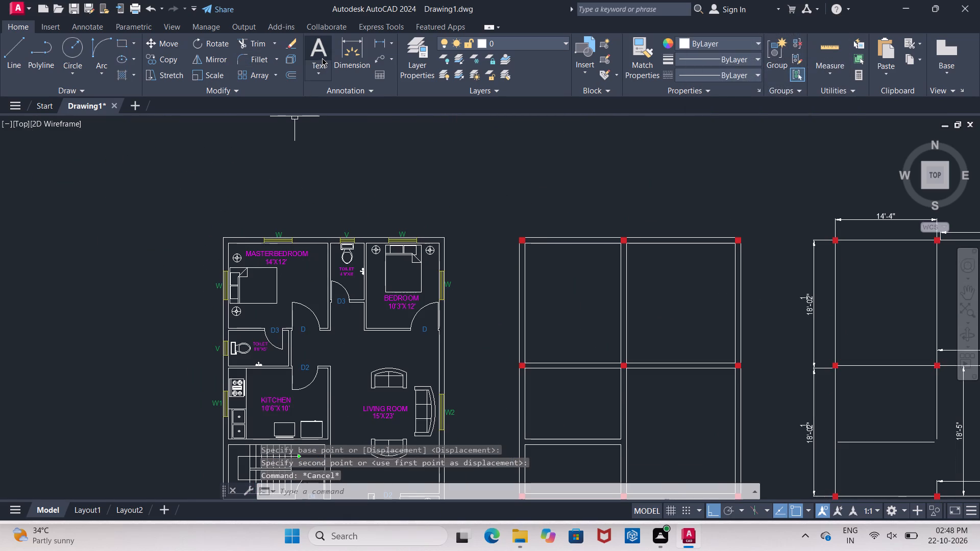
pyautogui.click(324, 52)
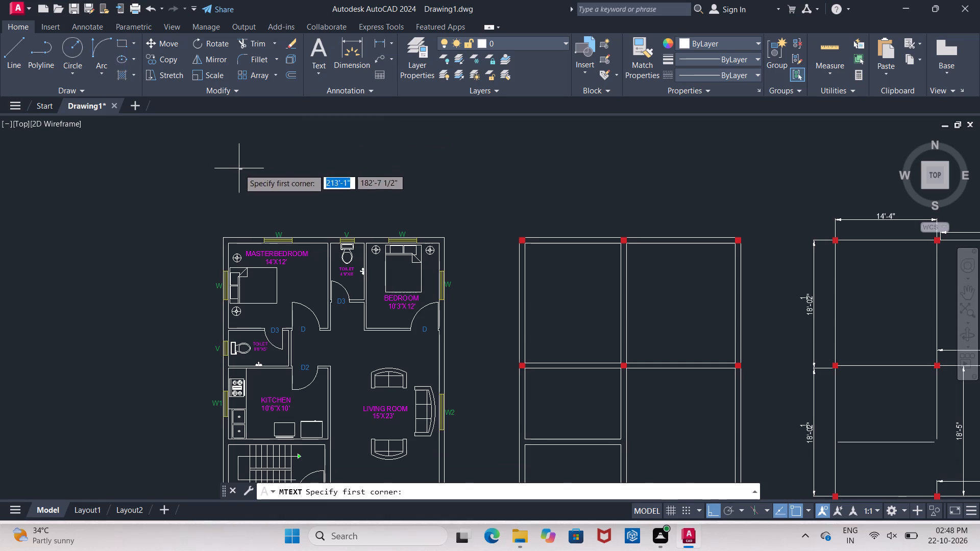
pyautogui.click(239, 169)
pyautogui.click(446, 216)
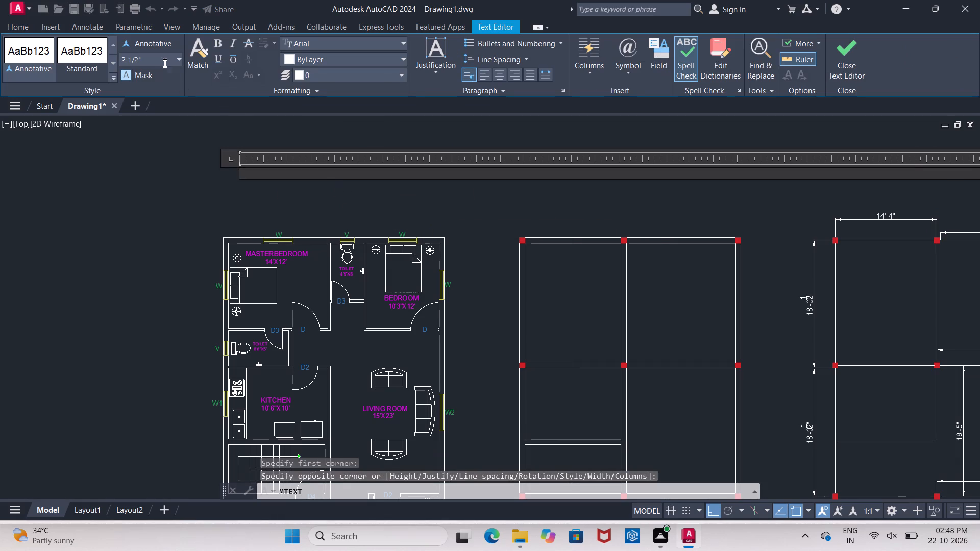
pyautogui.click(165, 62)
pyautogui.press('BackSpace')
pyautogui.press('9')
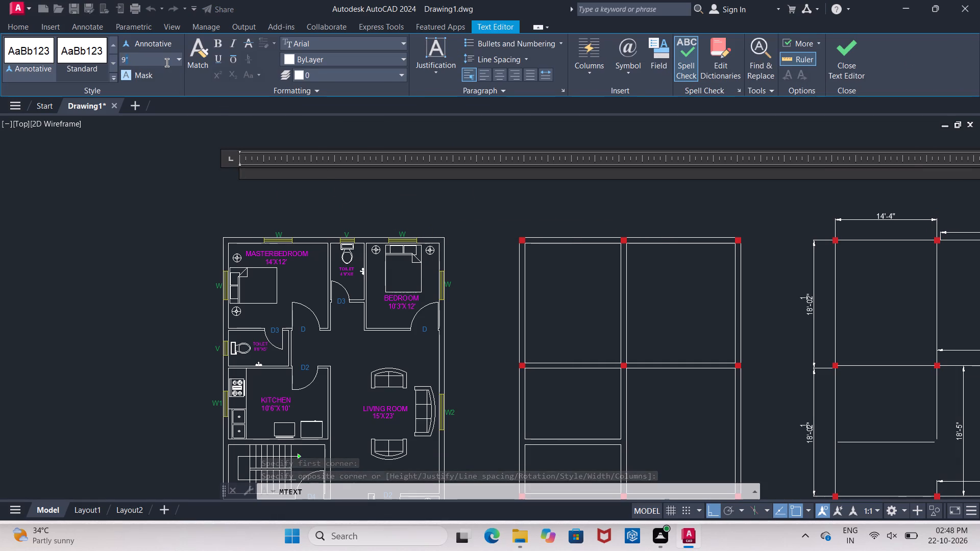
pyautogui.hotkey('shift', '"')
pyautogui.press('Return')
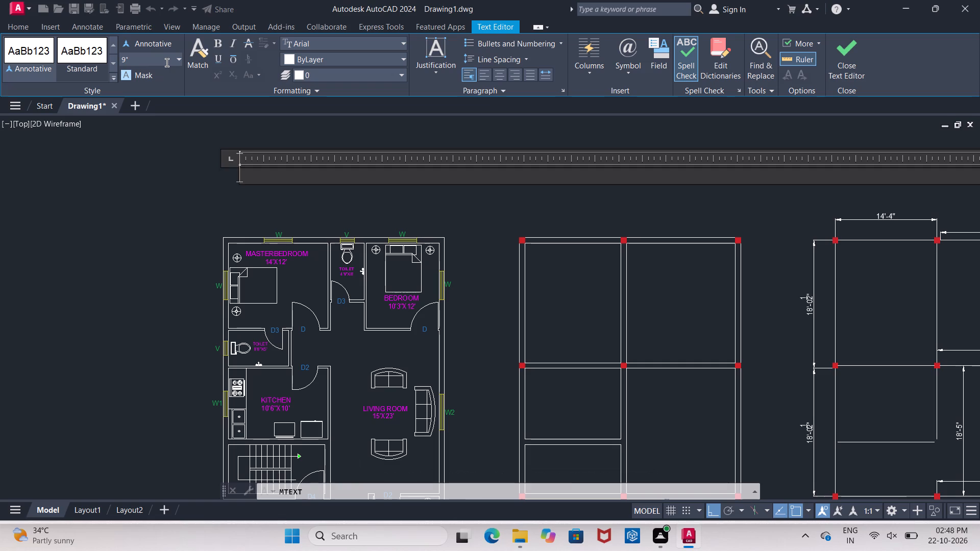
pyautogui.click(218, 44)
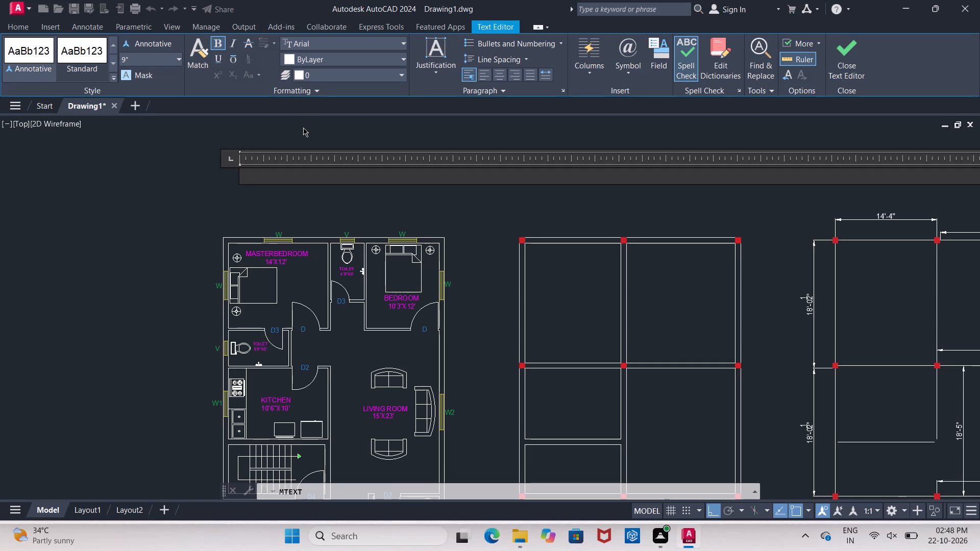
pyautogui.write('PLAN')
pyautogui.click(304, 135)
# Shift the PLAN title horizontally until it sits roughly centred above the furnished floor plan.
pyautogui.scroll(2, 261, 173)
pyautogui.click(257, 172)
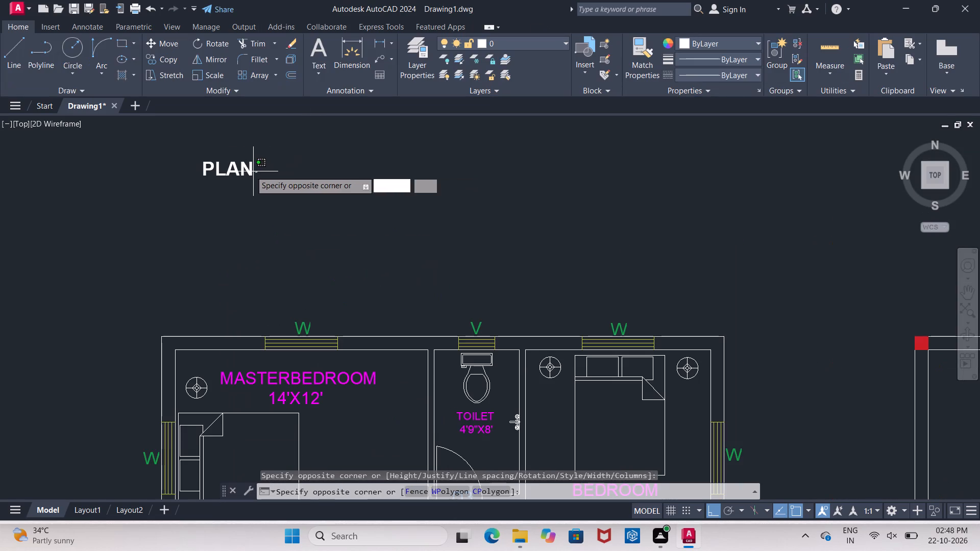
pyautogui.click(246, 171)
pyautogui.click(202, 160)
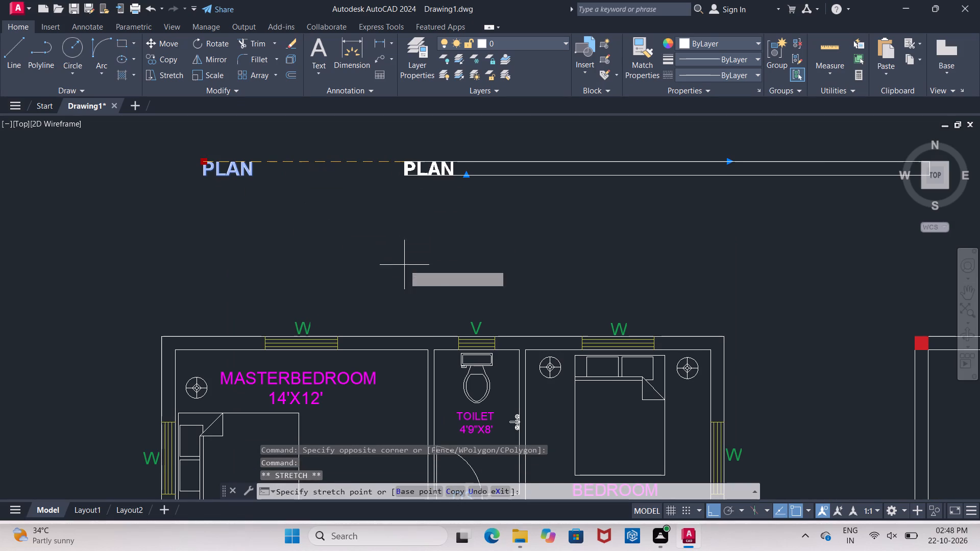
pyautogui.click(401, 266)
pyautogui.press('Escape')
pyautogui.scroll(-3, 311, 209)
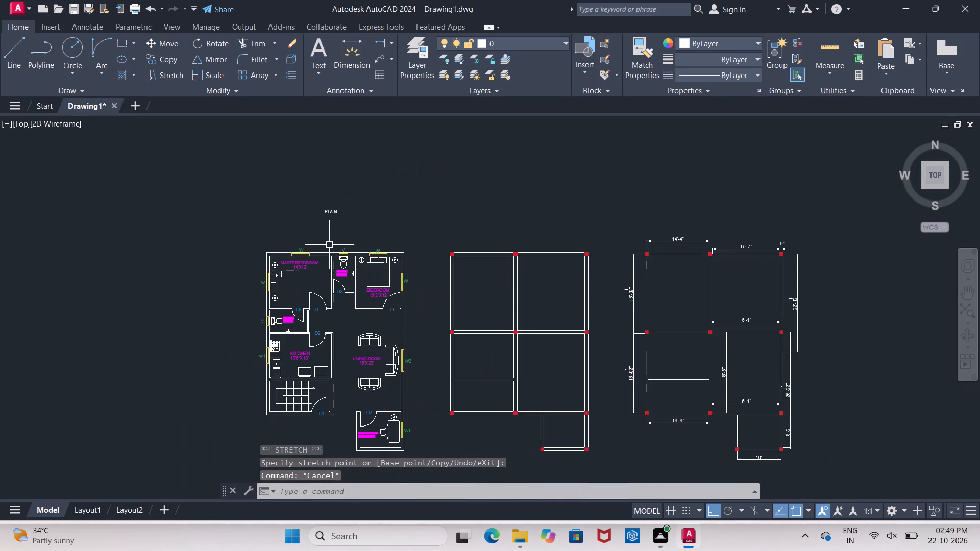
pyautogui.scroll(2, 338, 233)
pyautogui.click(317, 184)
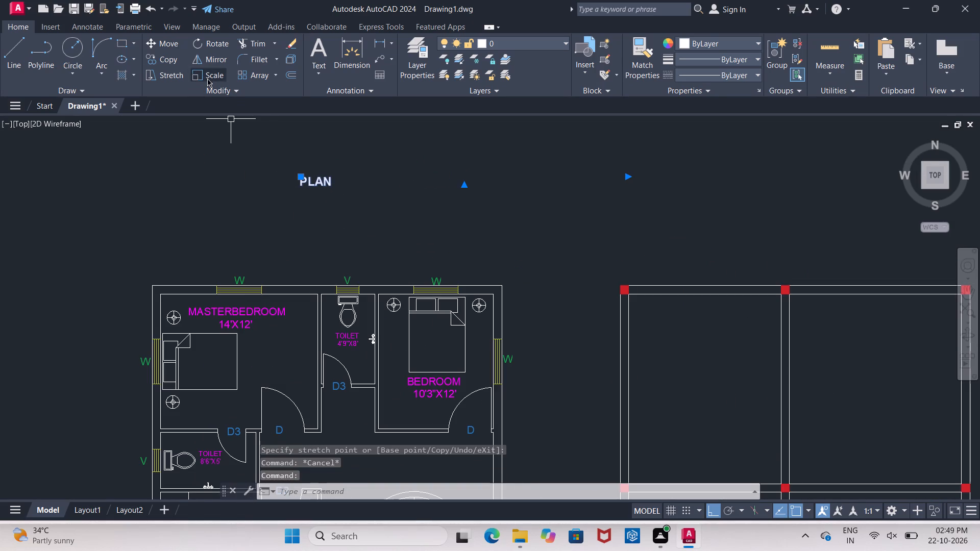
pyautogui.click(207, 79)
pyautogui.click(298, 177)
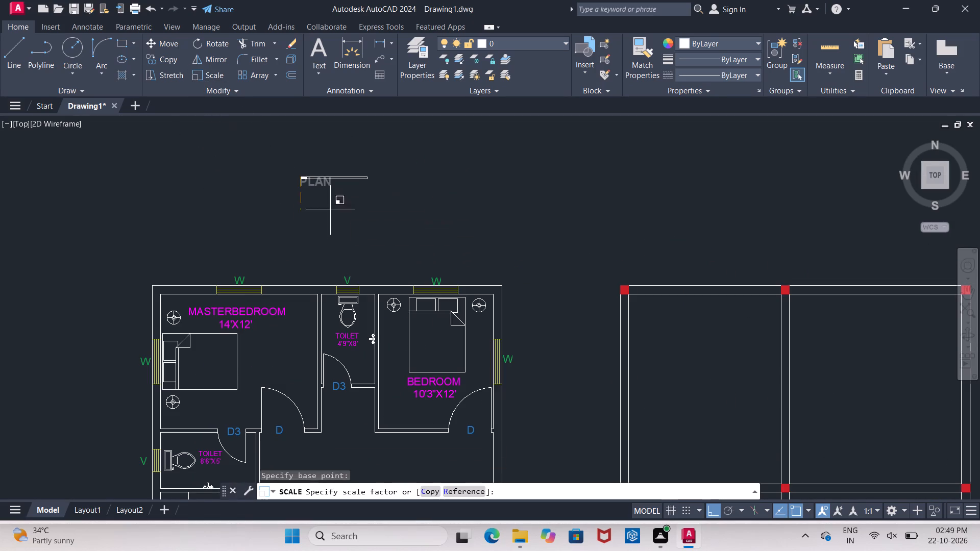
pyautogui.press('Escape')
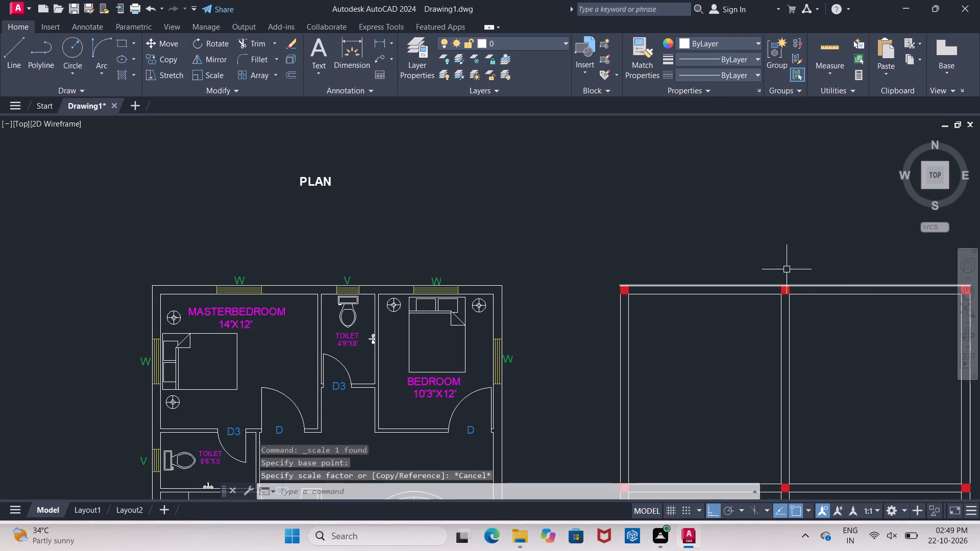
# Re-enter the PLAN title above the furnished floor plan with a text height of 1'.
pyautogui.doubleClick(304, 186)
pyautogui.moveTo(341, 186); pyautogui.dragTo(266, 180)
pyautogui.press('BackSpace')
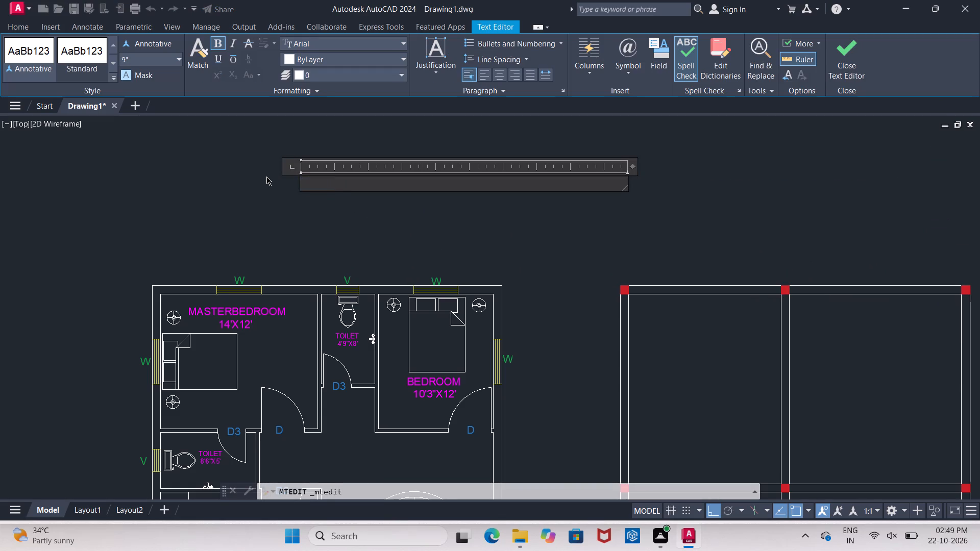
pyautogui.click(154, 62)
pyautogui.press('BackSpace')
pyautogui.write("1'")
pyautogui.press('Return')
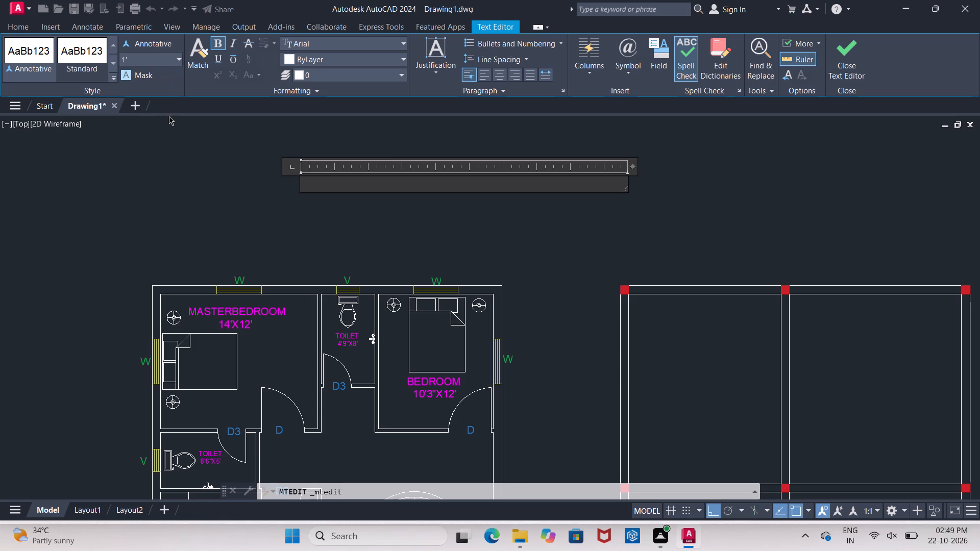
pyautogui.write('PLAN')
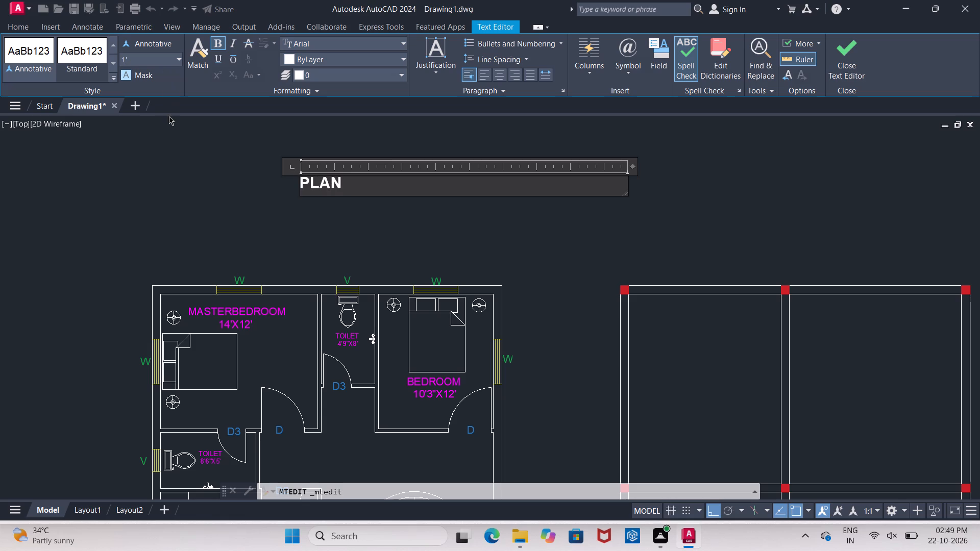
pyautogui.press('Return')
pyautogui.press('BackSpace')
pyautogui.click(158, 151)
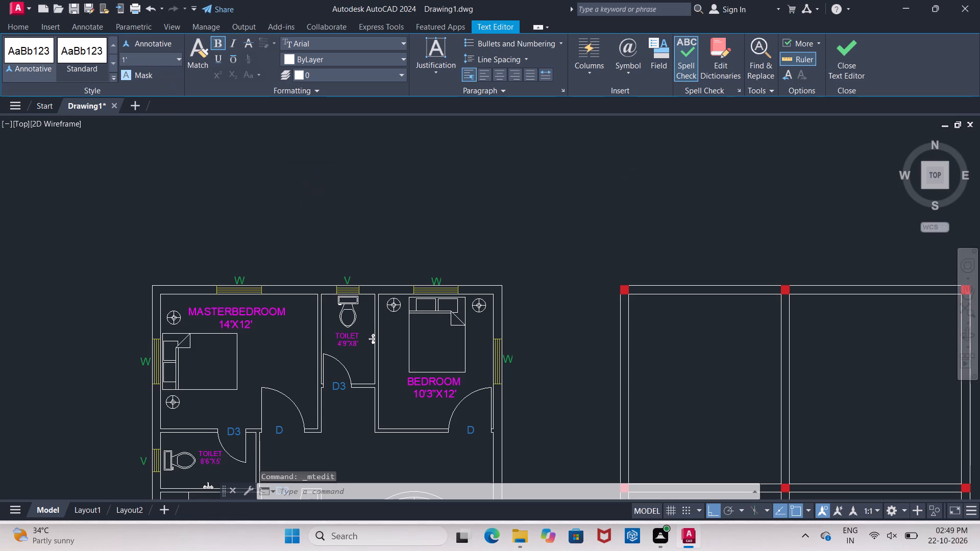
# Move the PLAN title straight down, closer to the top wall of the furnished floor plan.
pyautogui.click(327, 190)
pyautogui.click(299, 176)
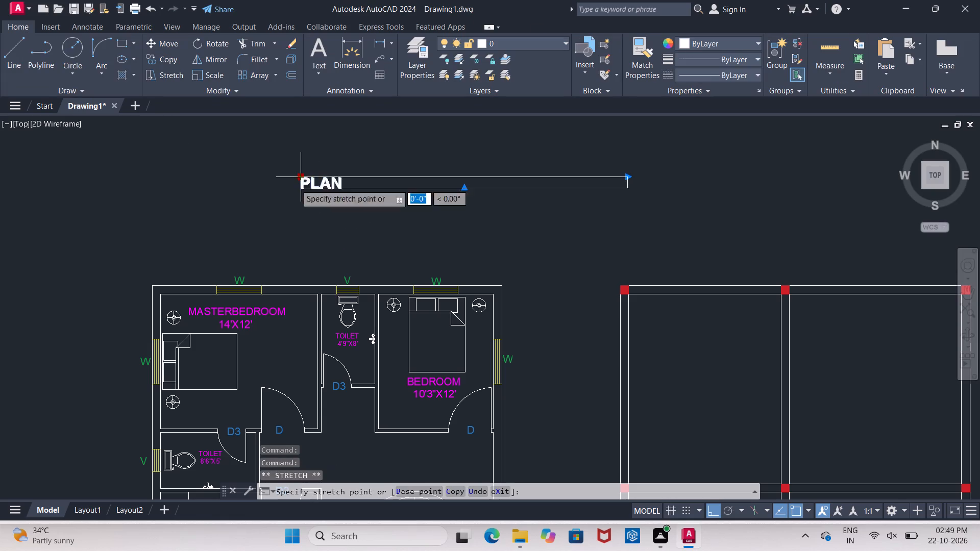
pyautogui.click(294, 226)
pyautogui.scroll(-2, 236, 168)
pyautogui.press('Escape')
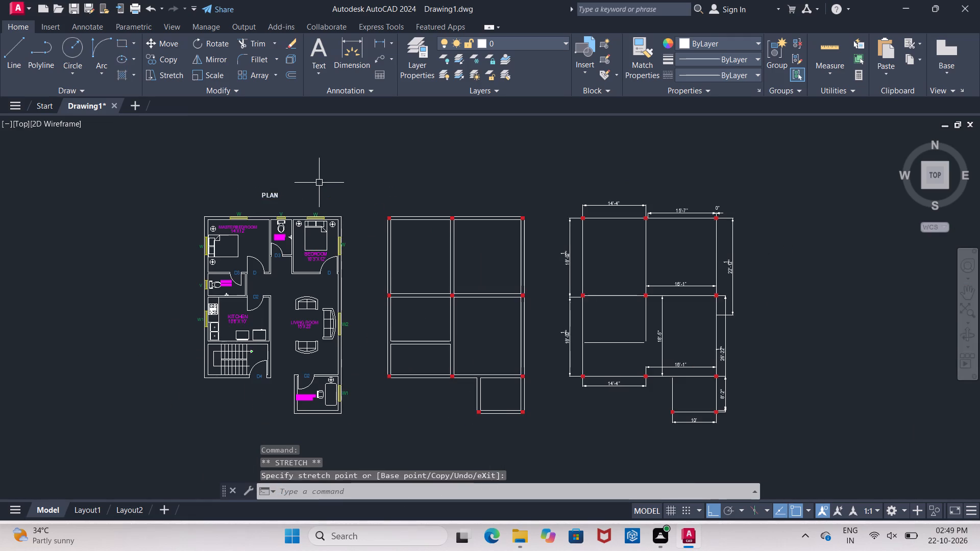
# Draw a horizontal line just beneath the PLAN title as an underline, extending slightly past both ends of the word.
pyautogui.scroll(2, 262, 175)
pyautogui.scroll(-1, 211, 205)
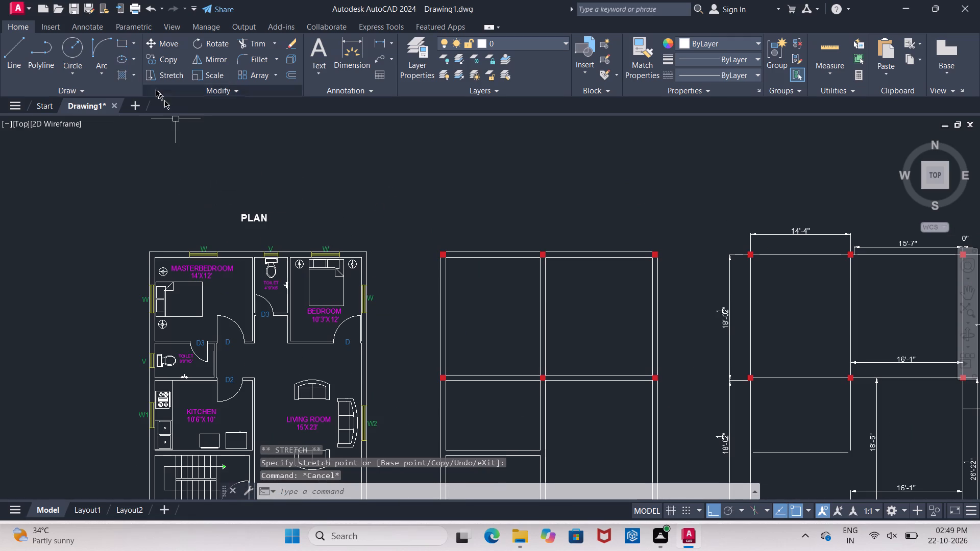
pyautogui.click(14, 59)
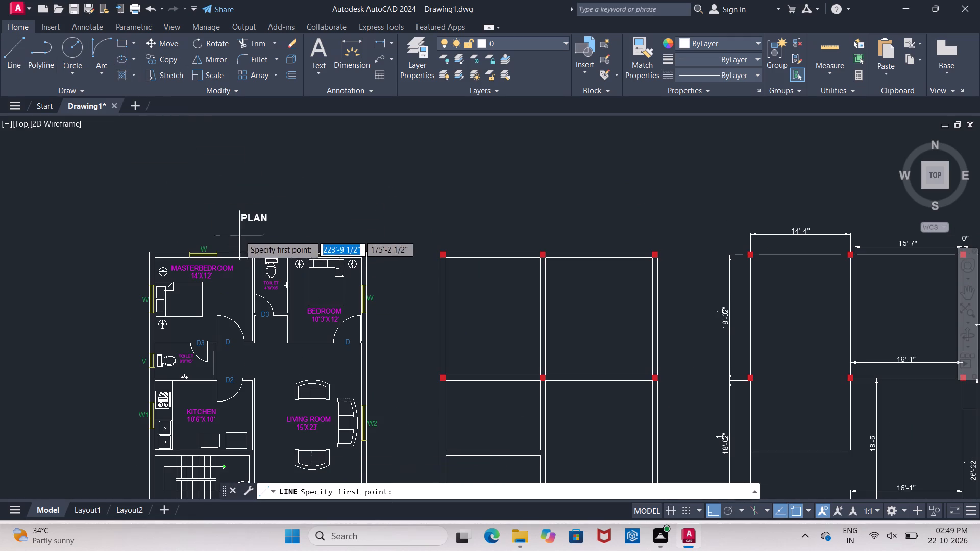
pyautogui.scroll(6, 238, 227)
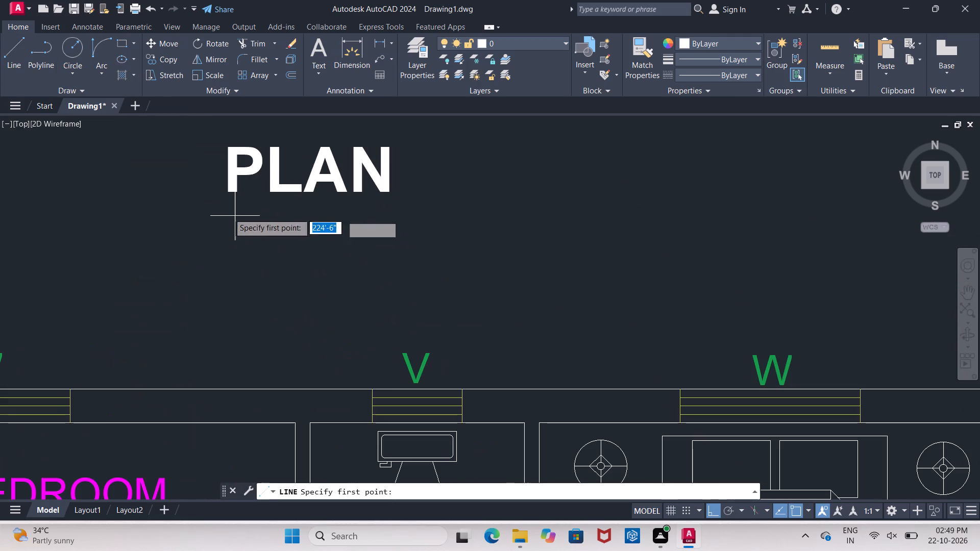
pyautogui.click(197, 202)
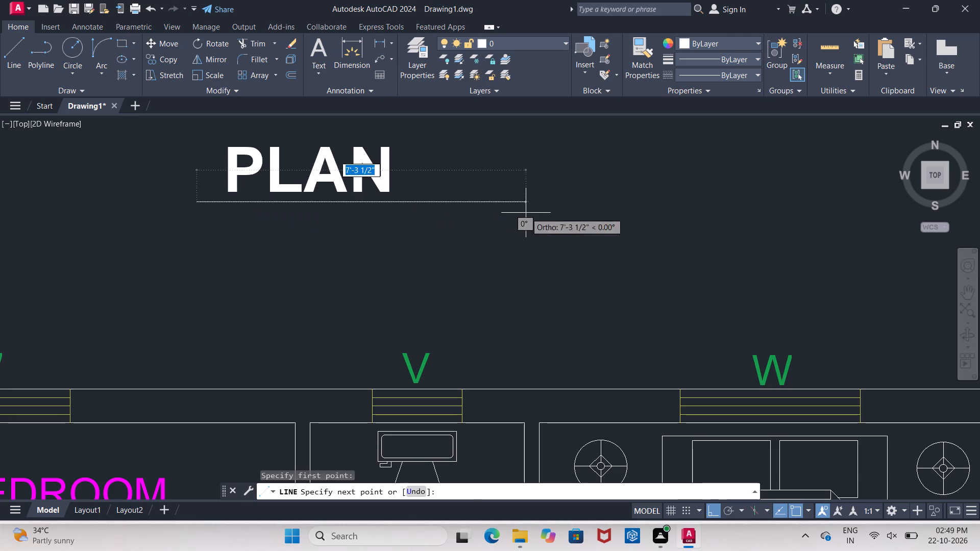
pyautogui.click(419, 208)
pyautogui.press('Escape')
# Copy the PLAN title text, without its underline, about 42' horizontally to above the wall layout with red columns.
pyautogui.scroll(-4, 376, 208)
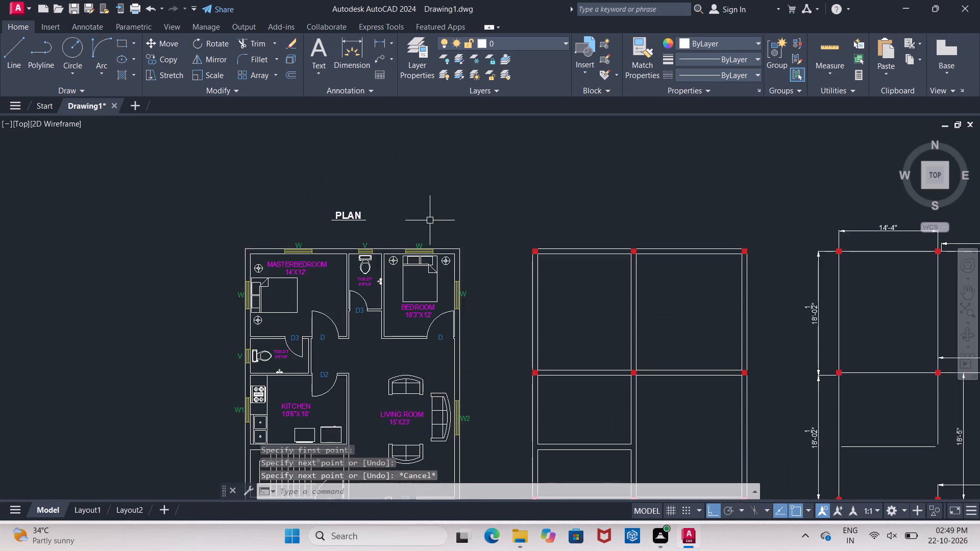
pyautogui.scroll(1, 434, 219)
pyautogui.click(276, 210)
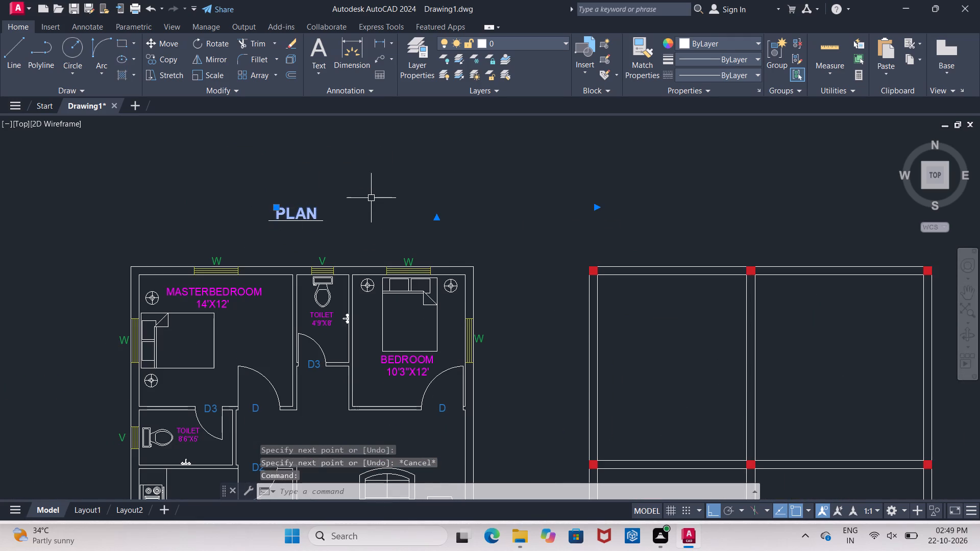
pyautogui.press('c')
pyautogui.click(420, 237)
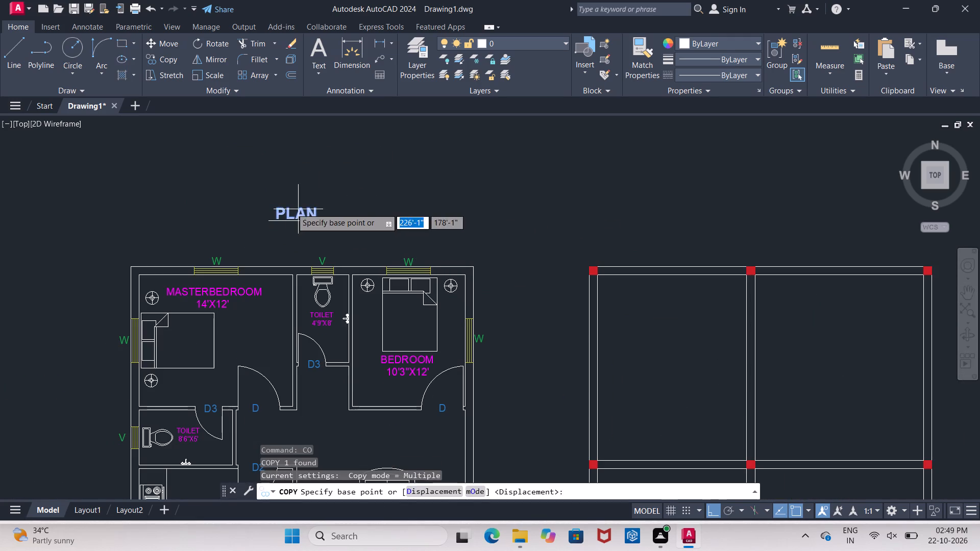
pyautogui.click(285, 209)
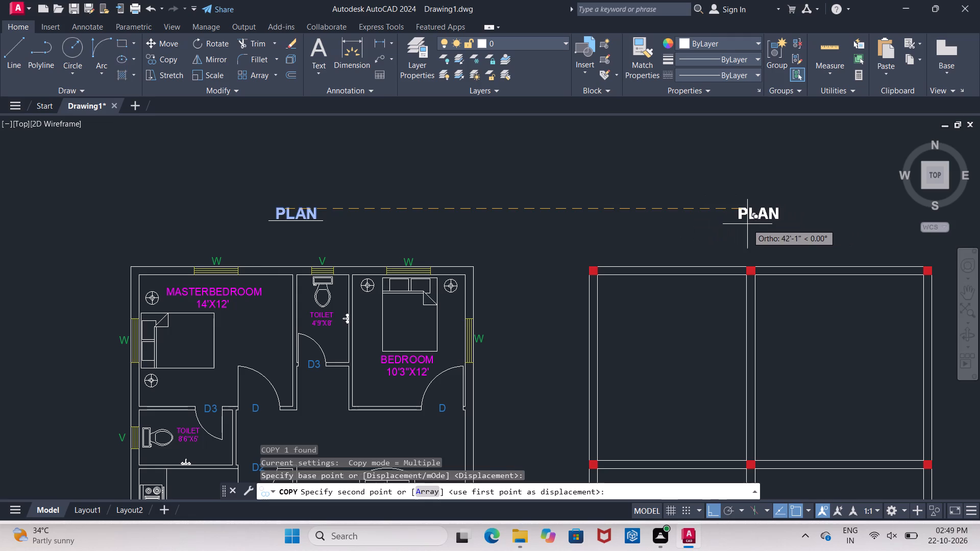
pyautogui.click(747, 224)
pyautogui.press('Escape')
# Copy the wall layout's PLAN title horizontally to above the dimensioned column layout.
pyautogui.scroll(-2, 435, 212)
pyautogui.scroll(3, 694, 214)
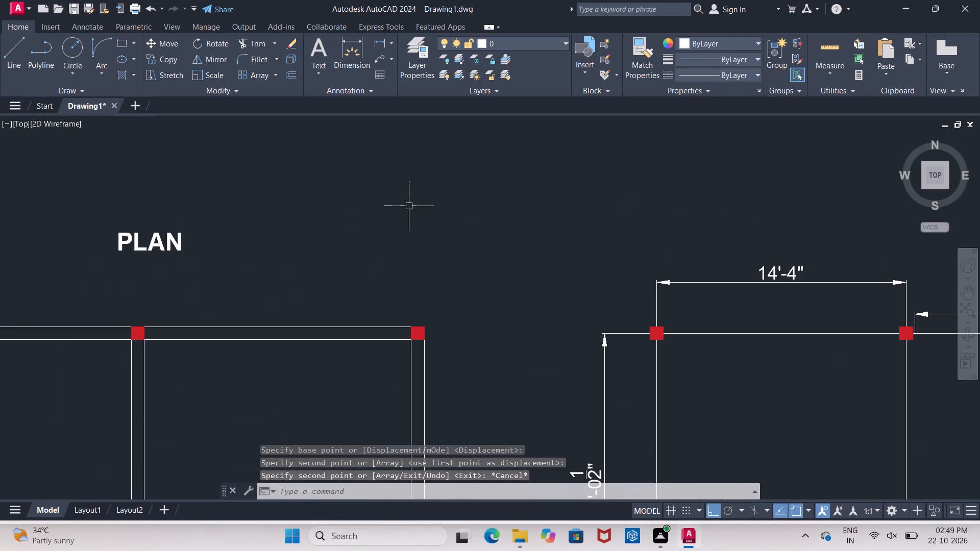
pyautogui.scroll(-2, 420, 208)
pyautogui.click(336, 222)
pyautogui.press('c')
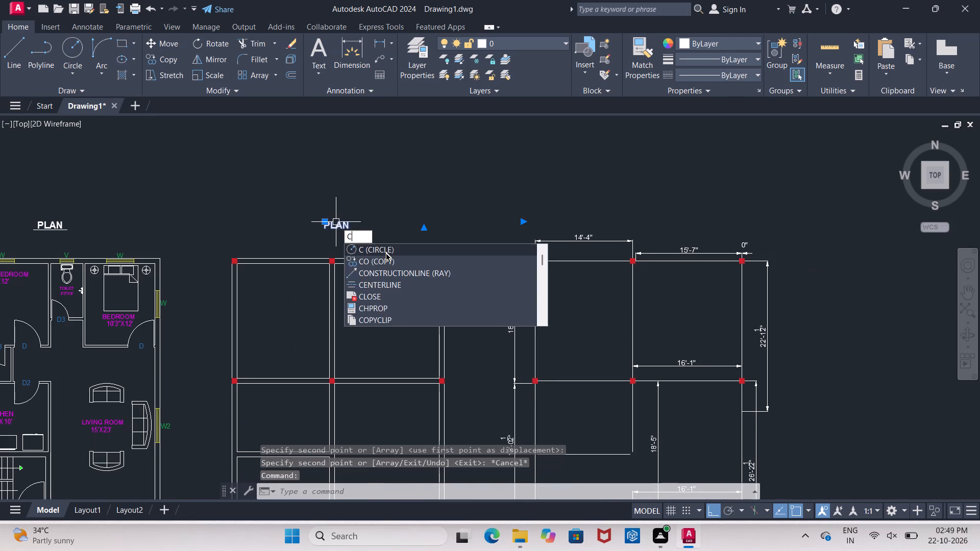
pyautogui.click(382, 264)
pyautogui.click(322, 217)
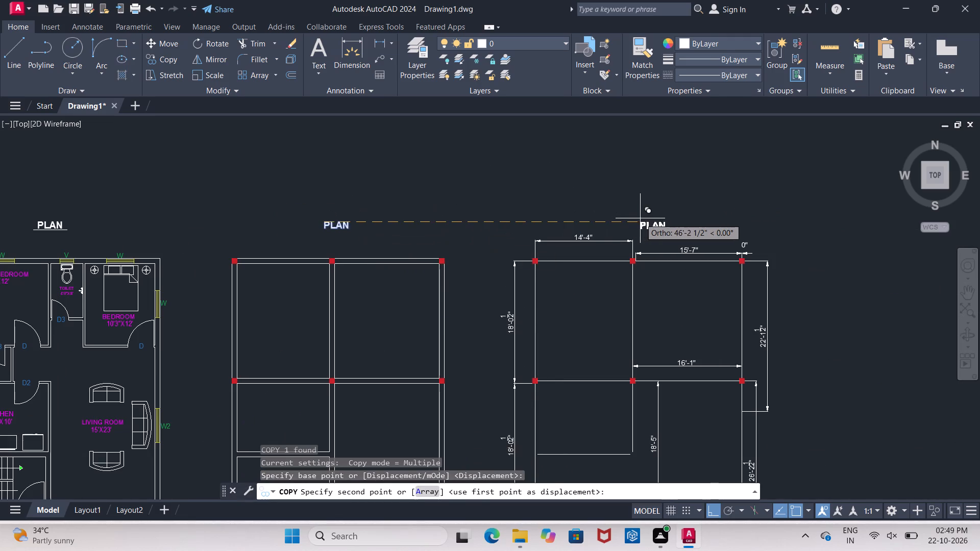
pyautogui.click(633, 218)
pyautogui.press('Escape')
# Change the title above the wall layout with red columns to BEAM LAYOUT.
pyautogui.doubleClick(330, 226)
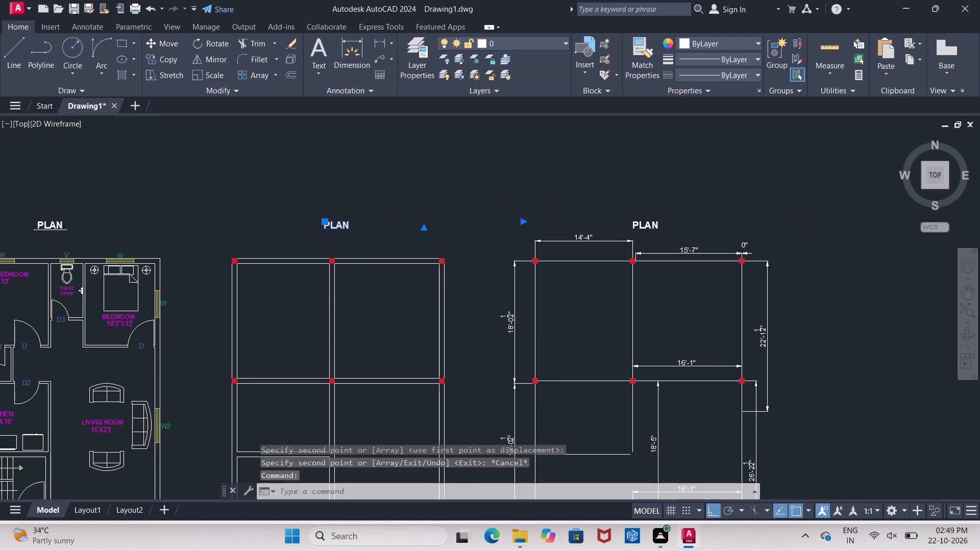
pyautogui.scroll(2, 330, 226)
pyautogui.click(403, 226)
pyautogui.press('BackSpace')
pyautogui.press('BackSpace')
pyautogui.press('BackSpace')
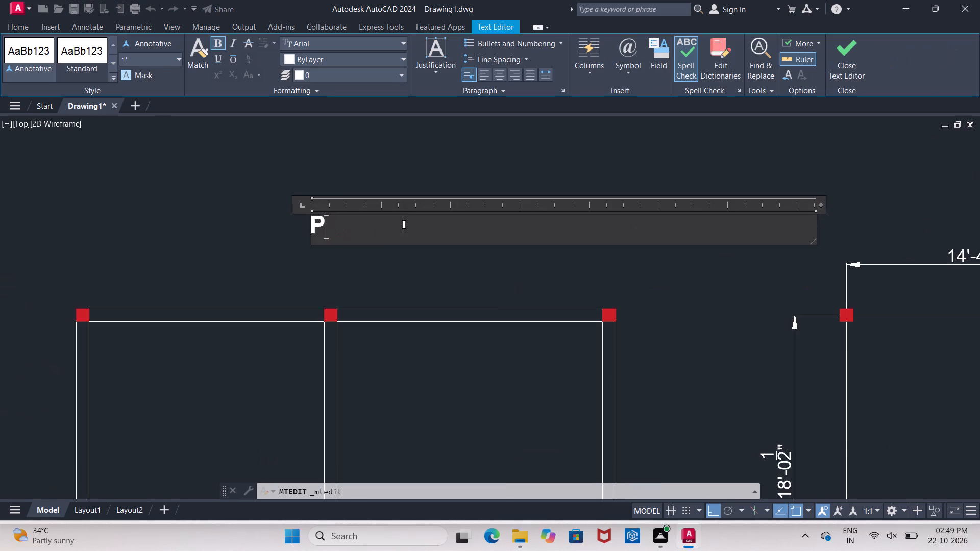
pyautogui.press('BackSpace')
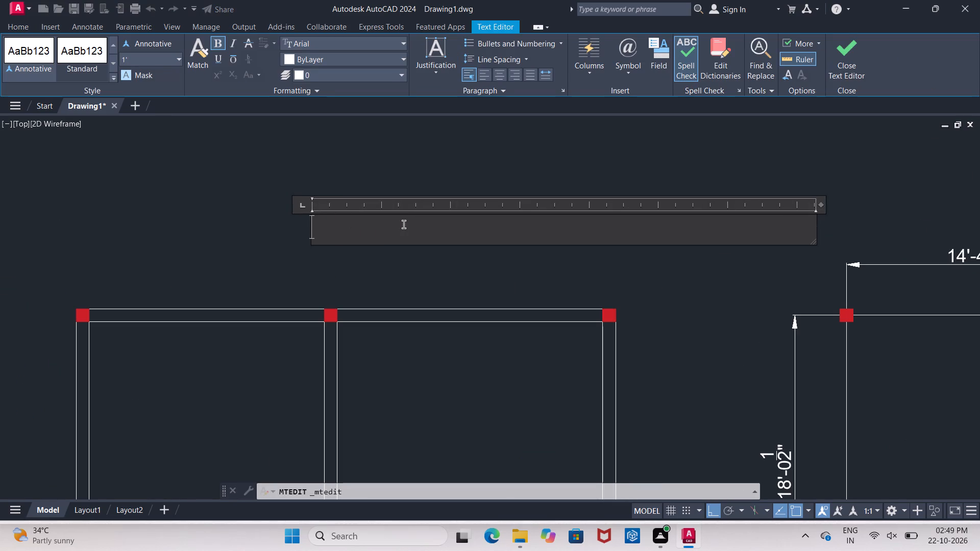
pyautogui.write('BEA')
pyautogui.press('m')
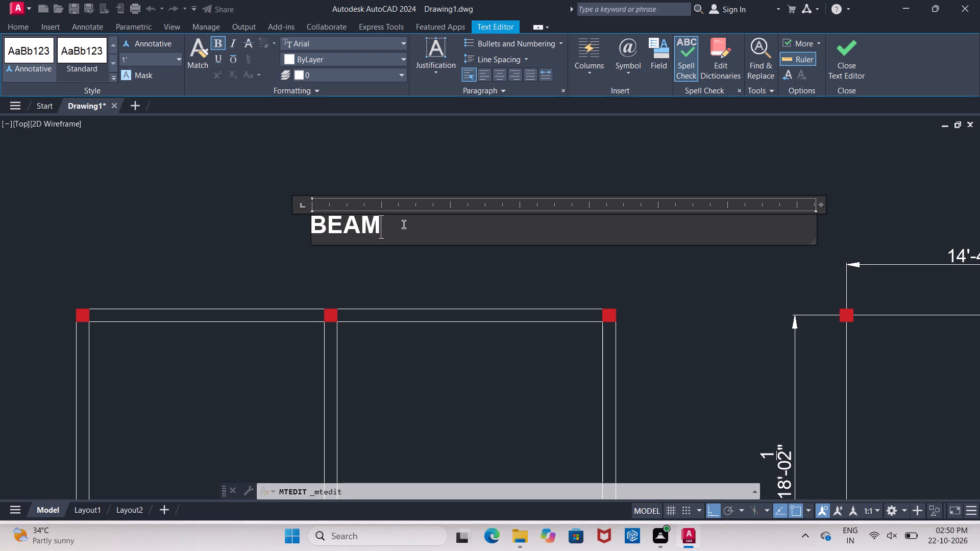
pyautogui.press('space')
pyautogui.write('LAYO')
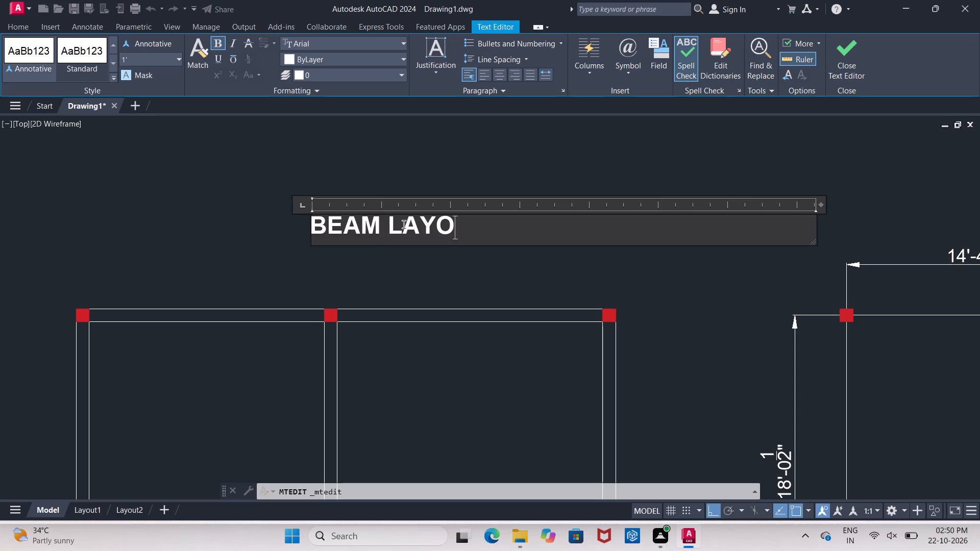
pyautogui.write('UT')
pyautogui.press('space')
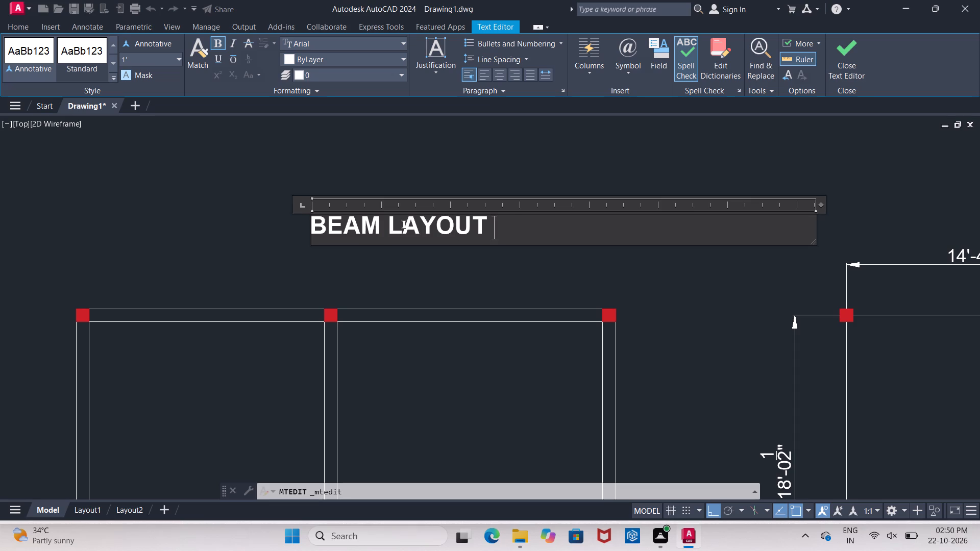
pyautogui.write('DR')
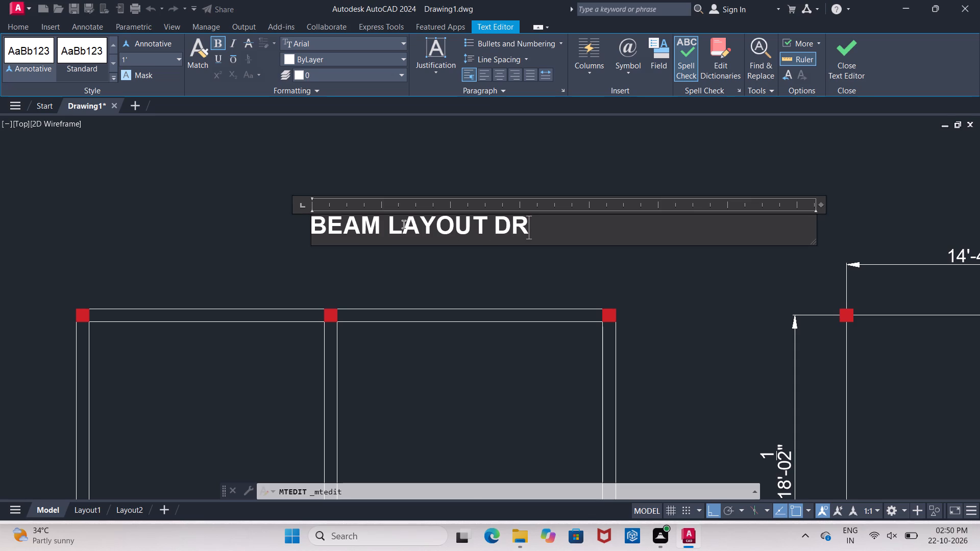
pyautogui.press('w')
pyautogui.press('BackSpace')
pyautogui.press('BackSpace')
pyautogui.press('BackSpace')
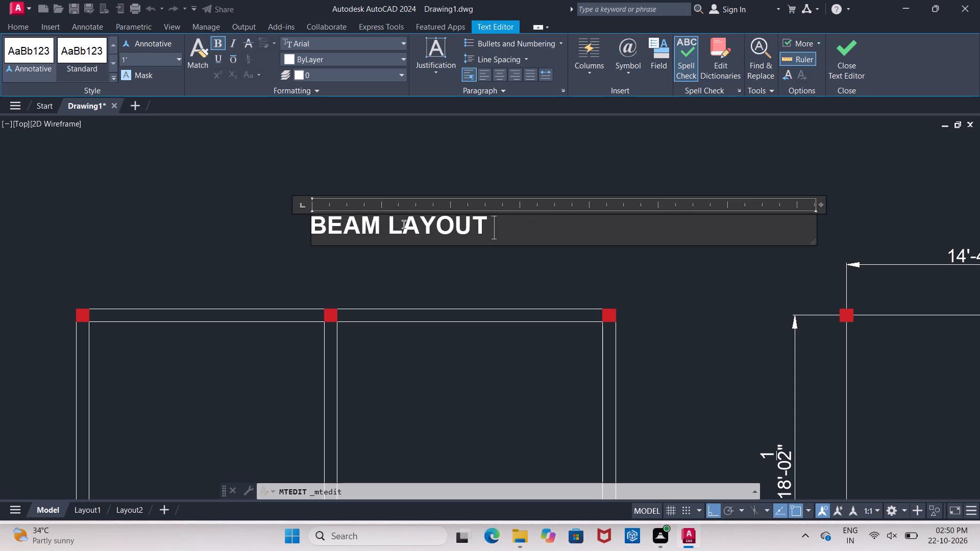
pyautogui.click(415, 274)
# Change the title above the dimensioned column layout to CENTER LINE LAYOUT.
pyautogui.scroll(-2, 211, 260)
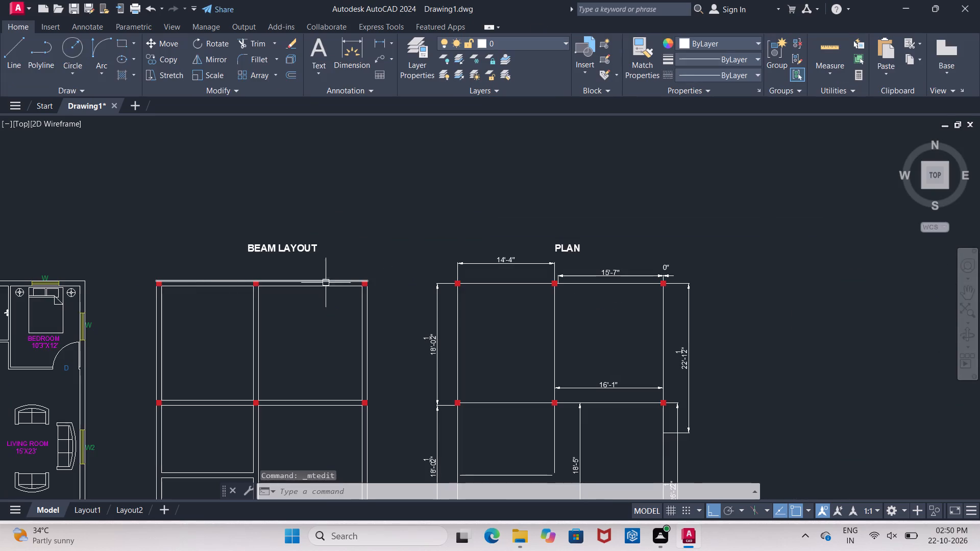
pyautogui.scroll(2, 610, 275)
pyautogui.click(553, 224)
pyautogui.tripleClick(512, 223)
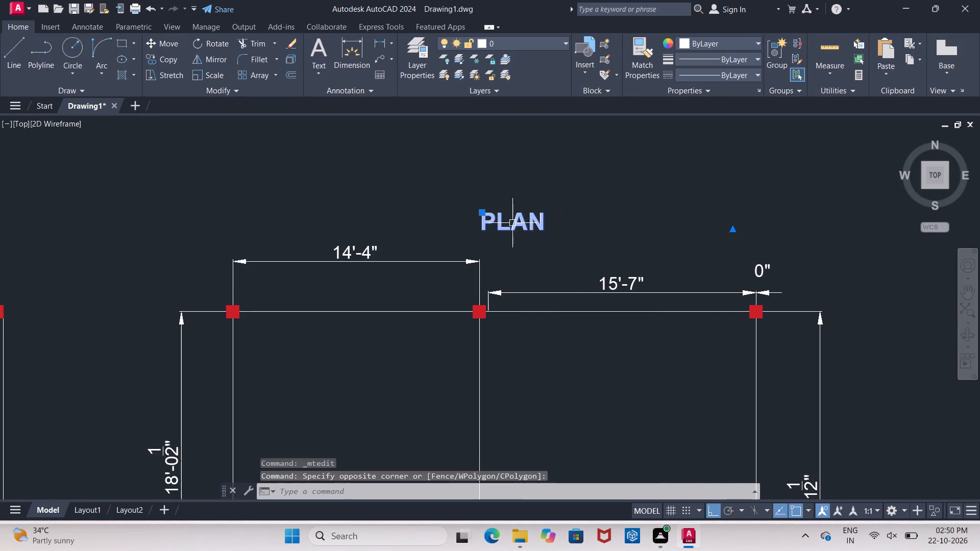
pyautogui.click(552, 222)
pyautogui.press('BackSpace')
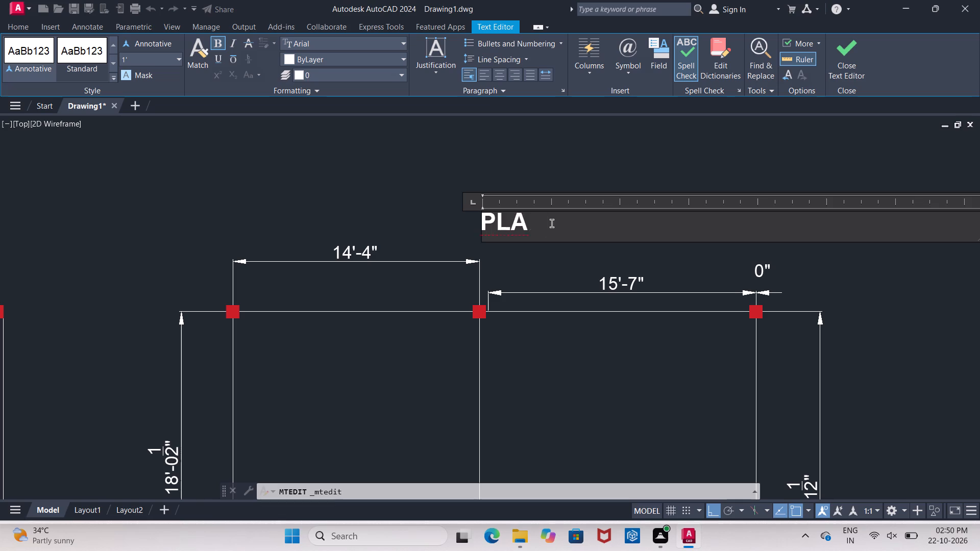
pyautogui.press('BackSpace')
pyautogui.press('BackSpace')
pyautogui.press('BackSpace')
pyautogui.press('c')
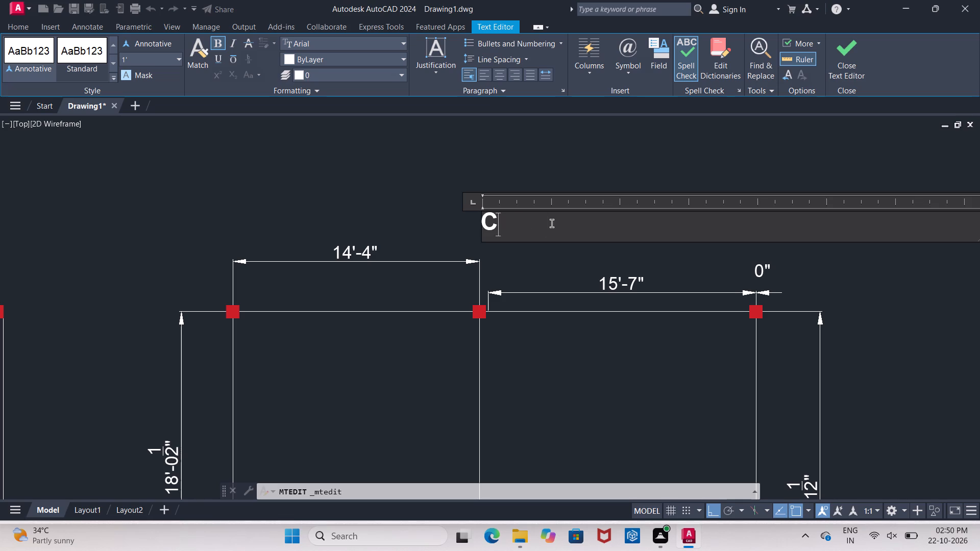
pyautogui.write('ENTER LINE')
pyautogui.press('space')
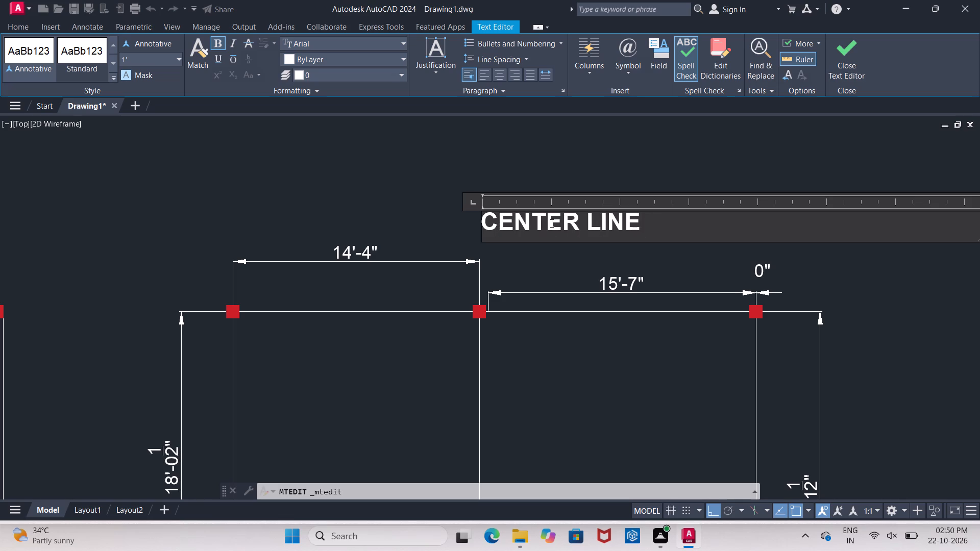
pyautogui.write('LAY')
pyautogui.write('OUT')
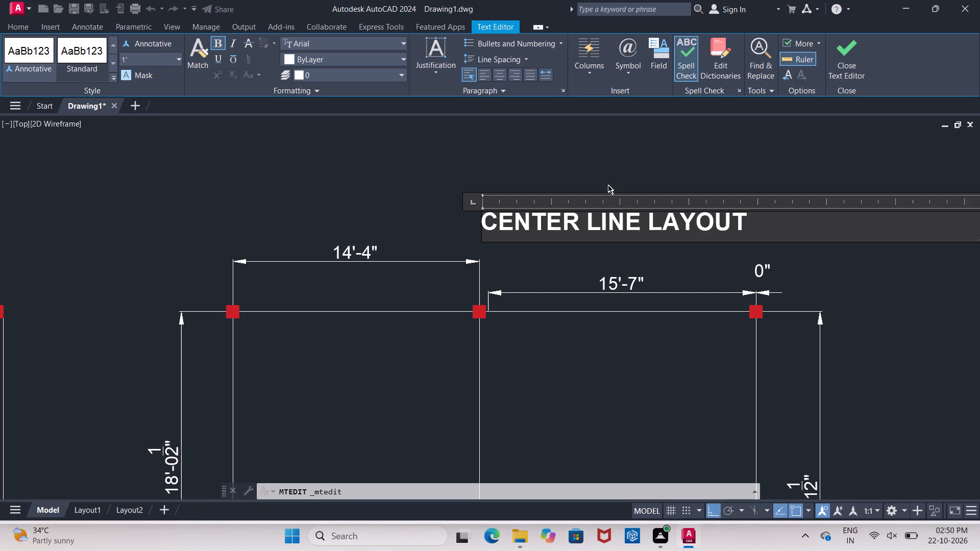
pyautogui.click(608, 185)
# Reposition the CENTER LINE LAYOUT title up and to the left so it sits clear above the column layout's top dimensions.
pyautogui.click(565, 224)
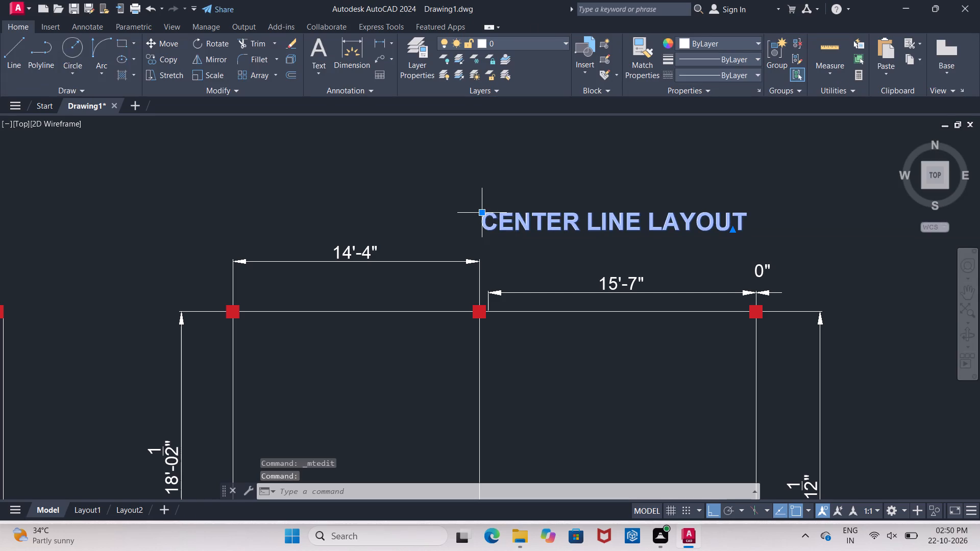
pyautogui.click(483, 212)
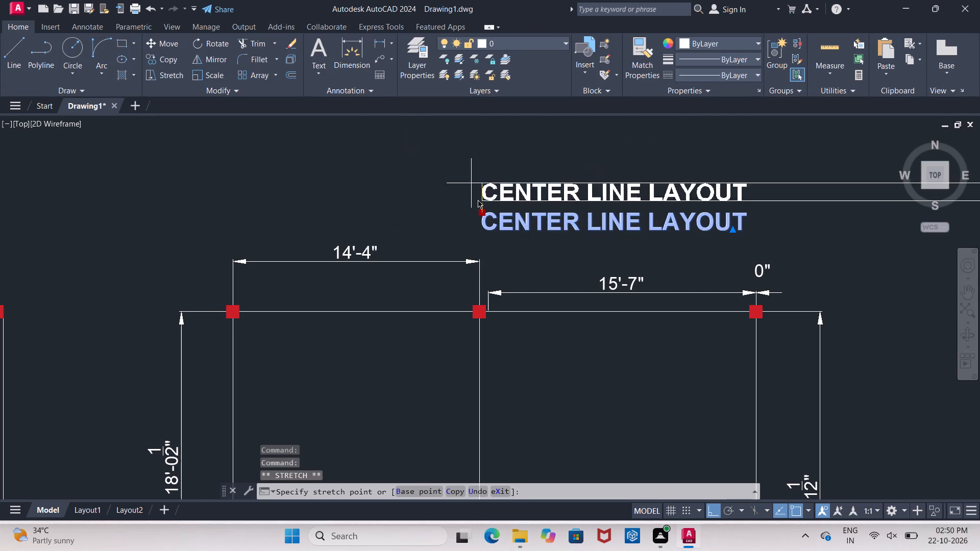
pyautogui.click(727, 510)
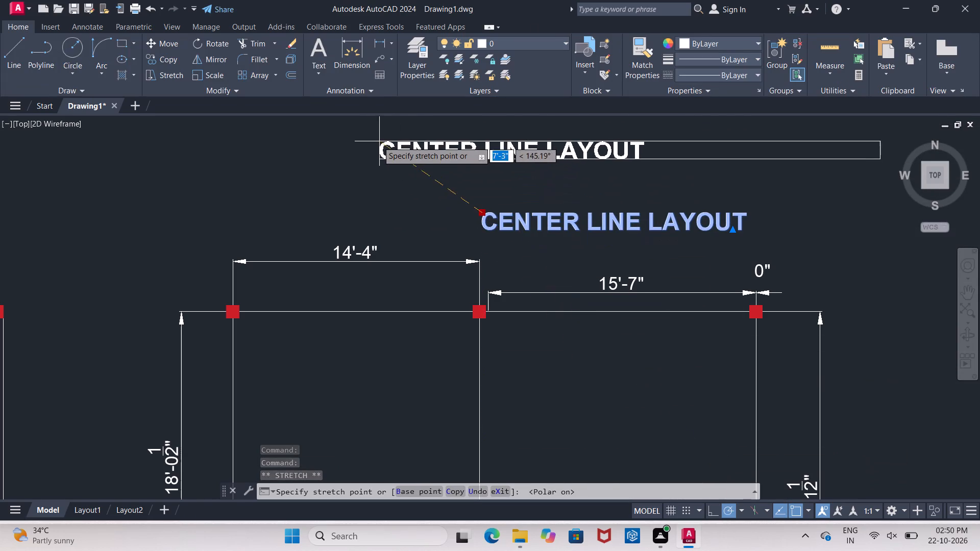
pyautogui.click(376, 150)
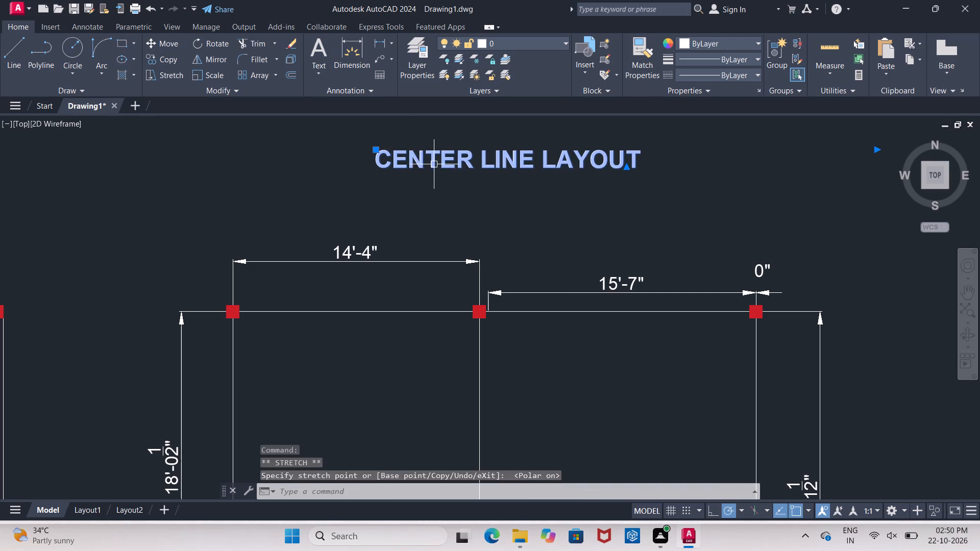
pyautogui.press('Escape')
pyautogui.scroll(-2, 431, 176)
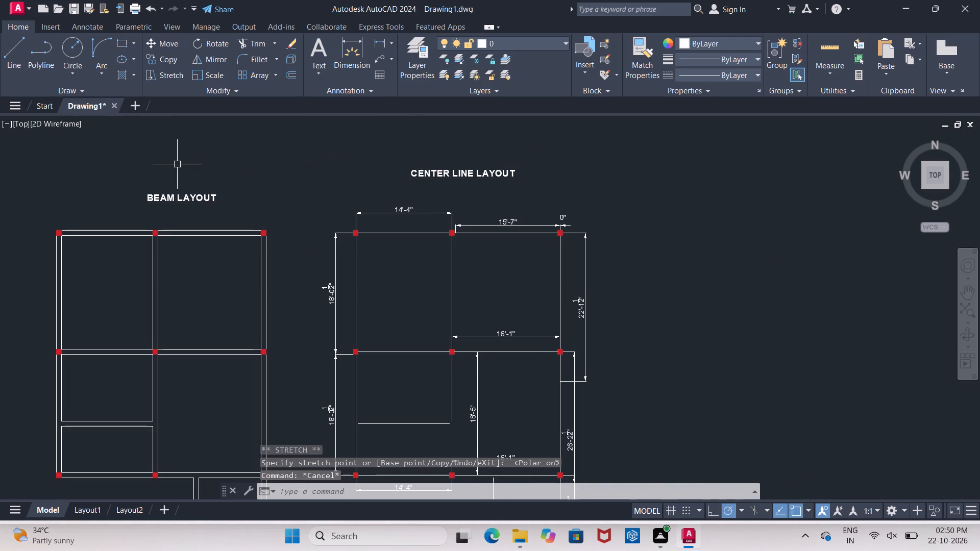
pyautogui.scroll(-2, 368, 192)
pyautogui.scroll(2, 278, 180)
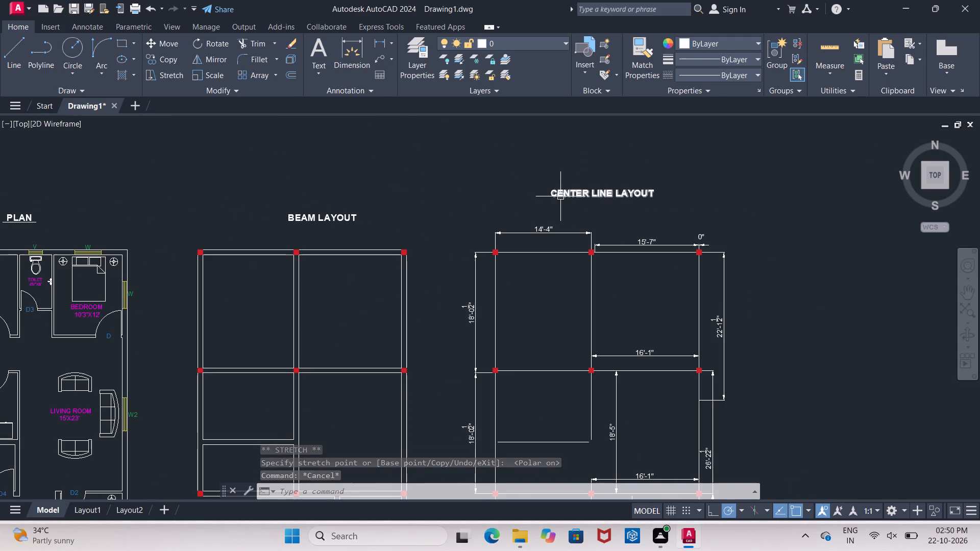
pyautogui.click(560, 196)
pyautogui.scroll(3, 551, 188)
pyautogui.click(549, 196)
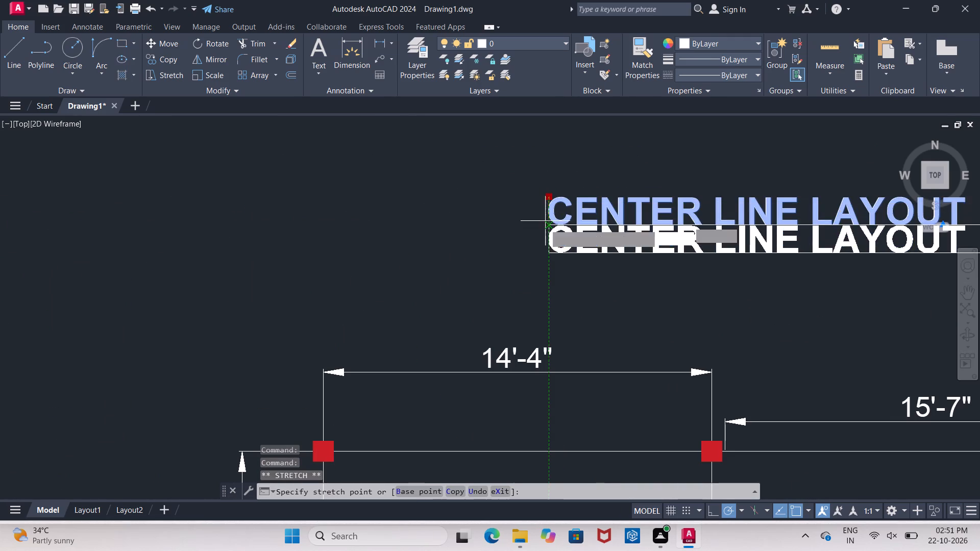
pyautogui.click(544, 230)
pyautogui.press('Escape')
pyautogui.scroll(-3, 478, 178)
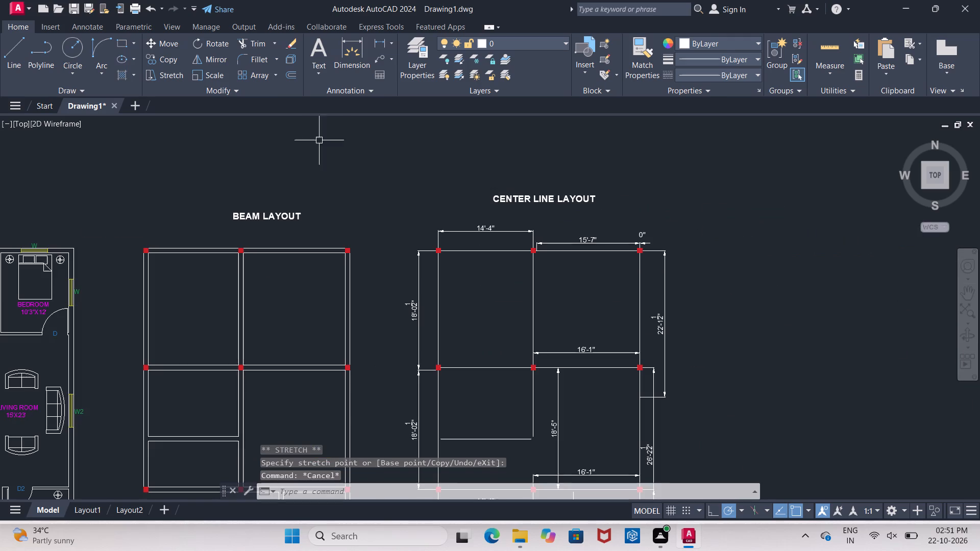
# Draw a horizontal underline about 17'-7" long beneath the CENTER LINE LAYOUT title.
pyautogui.click(711, 516)
pyautogui.click(23, 57)
pyautogui.scroll(1, 442, 197)
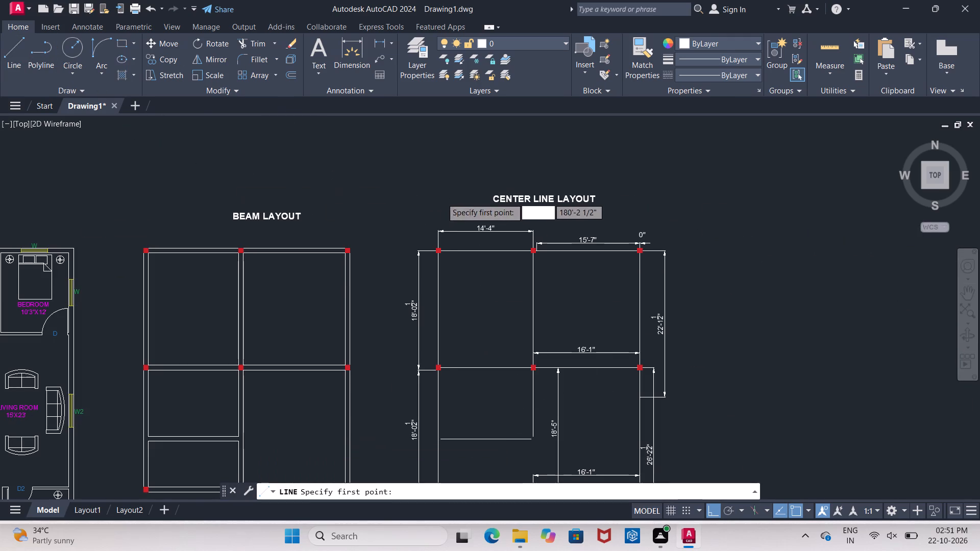
pyautogui.scroll(2, 442, 197)
pyautogui.scroll(-2, 216, 231)
pyautogui.scroll(2, 408, 236)
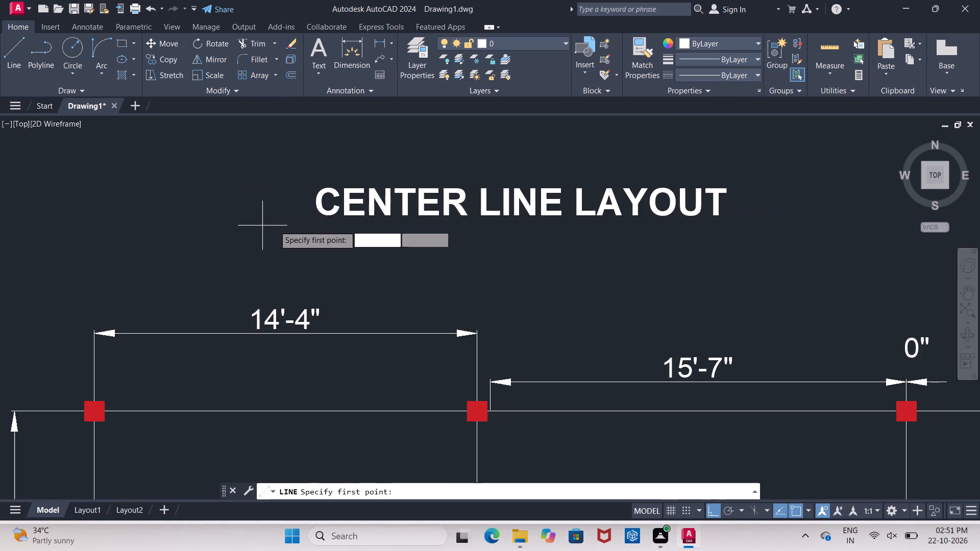
pyautogui.click(291, 223)
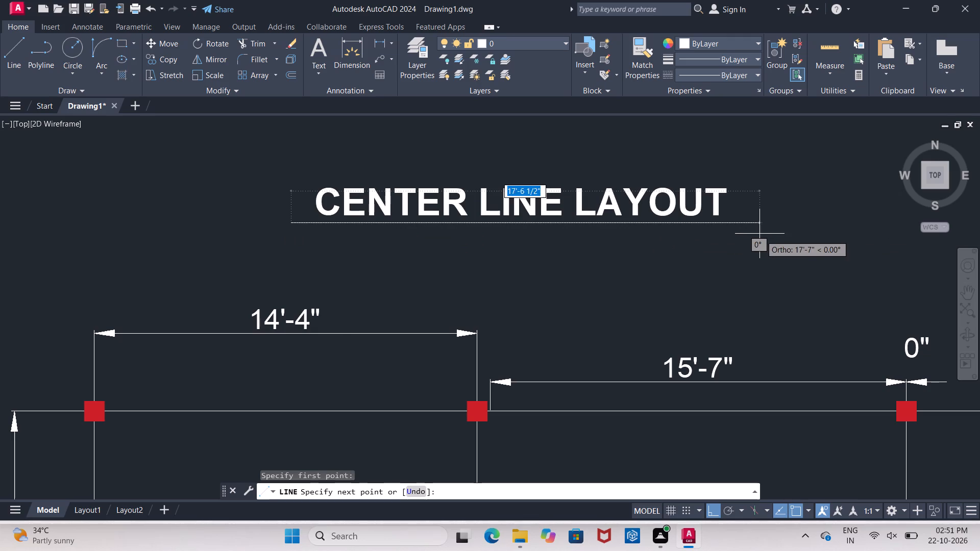
pyautogui.click(758, 223)
pyautogui.press('Escape')
# Draw a horizontal underline about 12'-2" long beneath the BEAM LAYOUT title.
pyautogui.scroll(-4, 758, 223)
pyautogui.scroll(2, 681, 244)
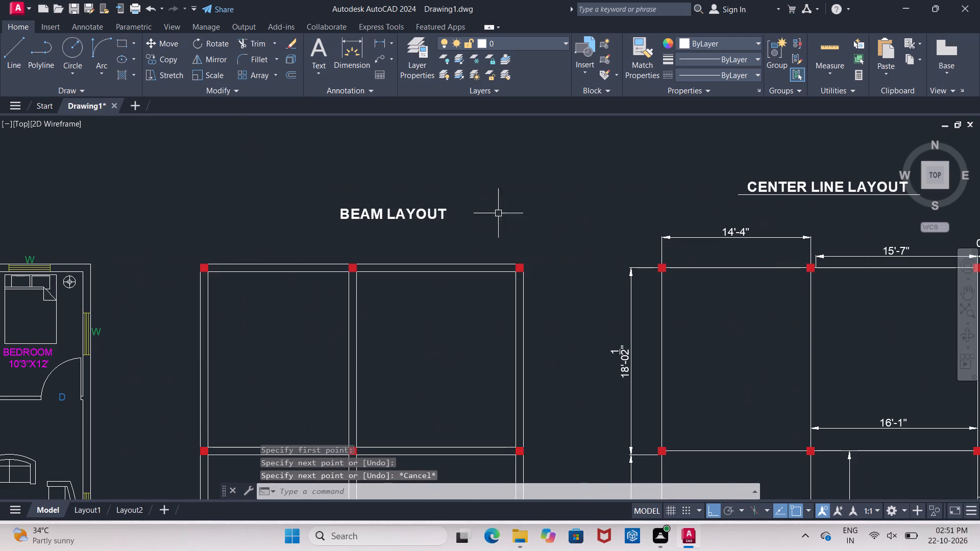
pyautogui.click(6, 69)
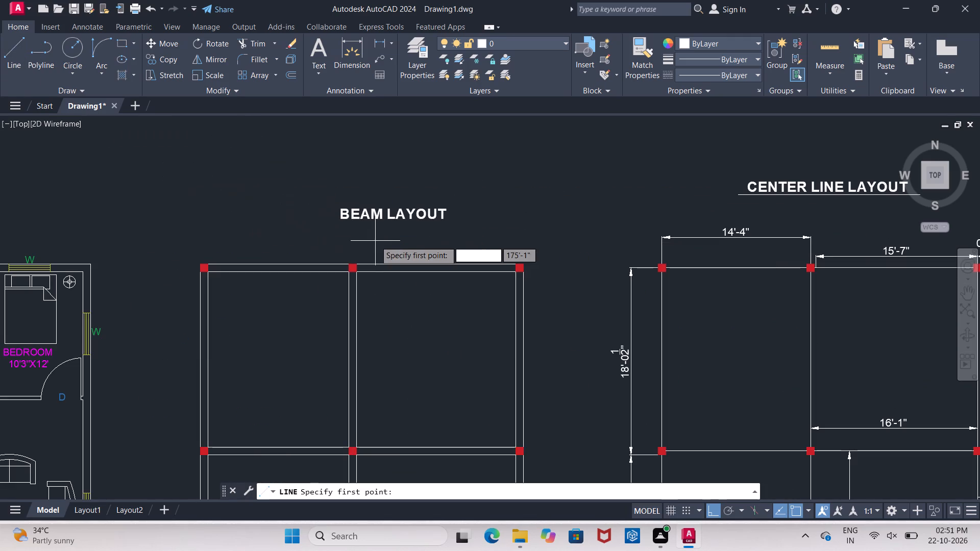
pyautogui.scroll(1, 376, 241)
pyautogui.click(300, 211)
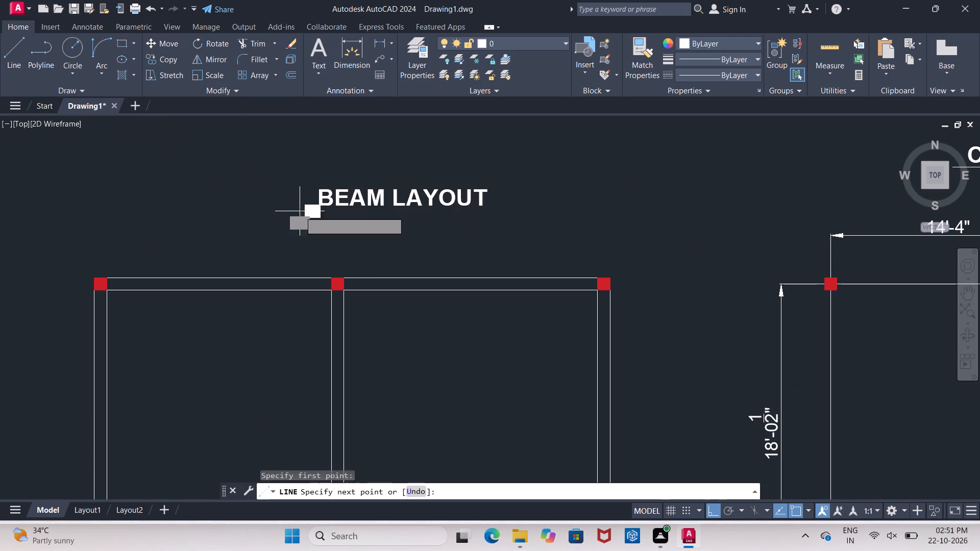
pyautogui.click(504, 211)
pyautogui.press('Escape')
# Move the BEAM LAYOUT title and its underline about 3' horizontally left to centre them above the beam layout.
pyautogui.scroll(-2, 509, 204)
pyautogui.click(406, 172)
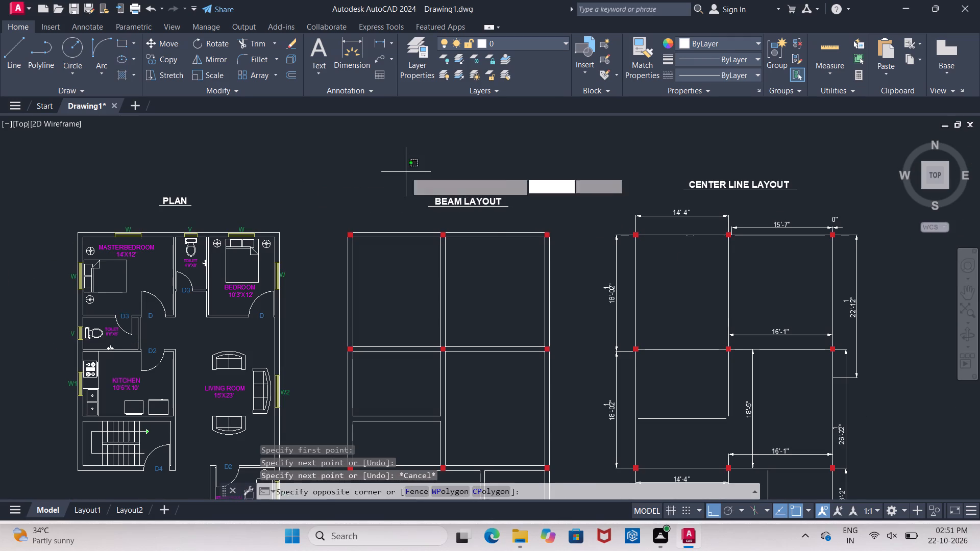
pyautogui.click(525, 216)
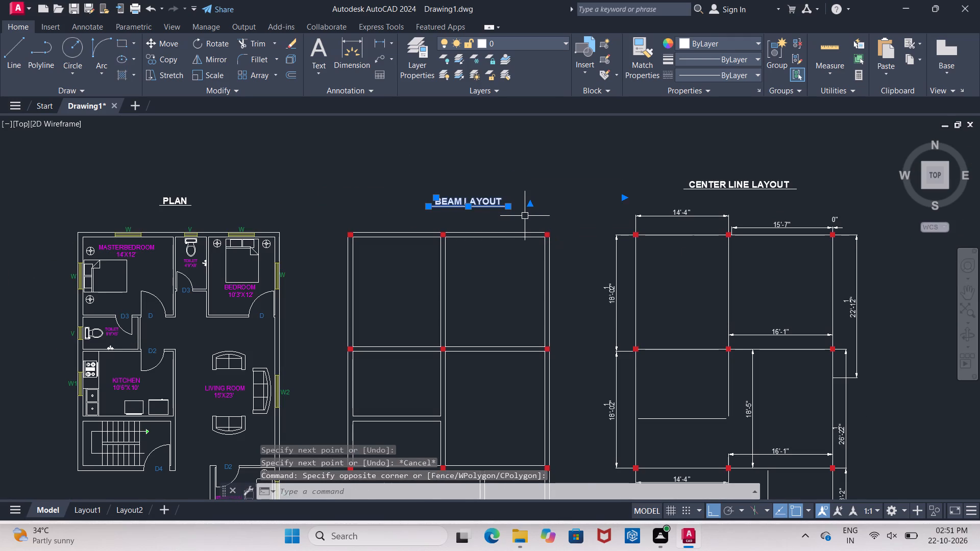
pyautogui.press('m')
pyautogui.click(568, 245)
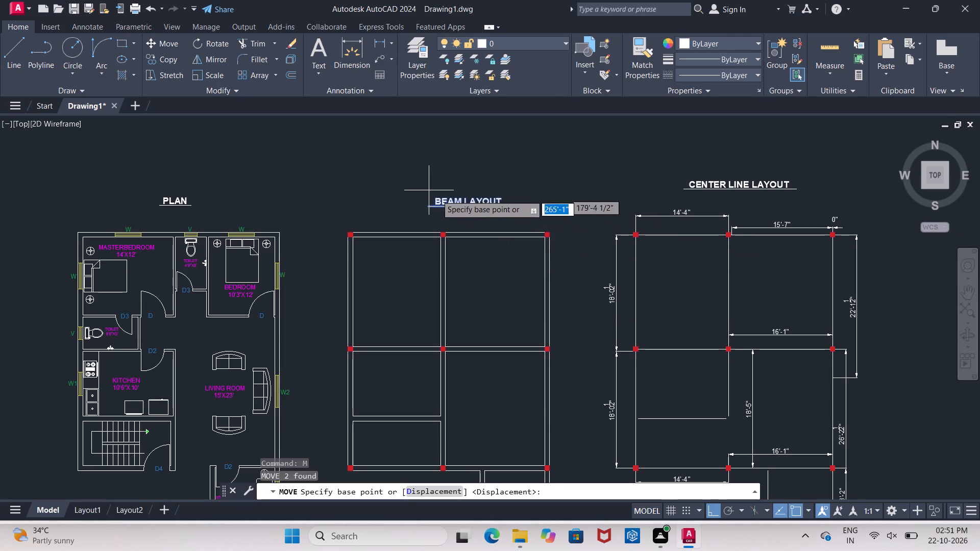
pyautogui.click(436, 195)
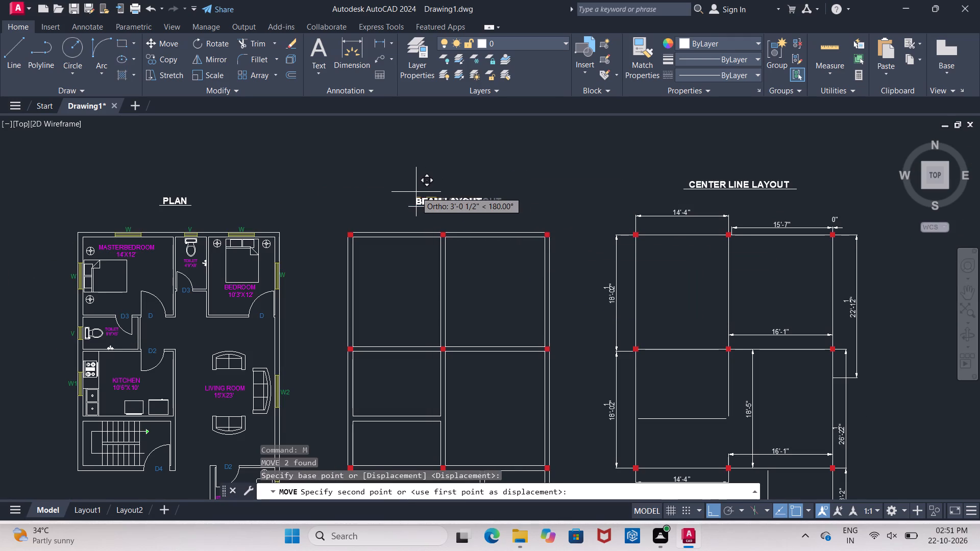
pyautogui.click(416, 192)
pyautogui.press('Escape')
# Review the floor plan, beam layout and center line layout together with their headings and dimensions.
pyautogui.scroll(-1, 345, 178)
pyautogui.scroll(1, 411, 249)
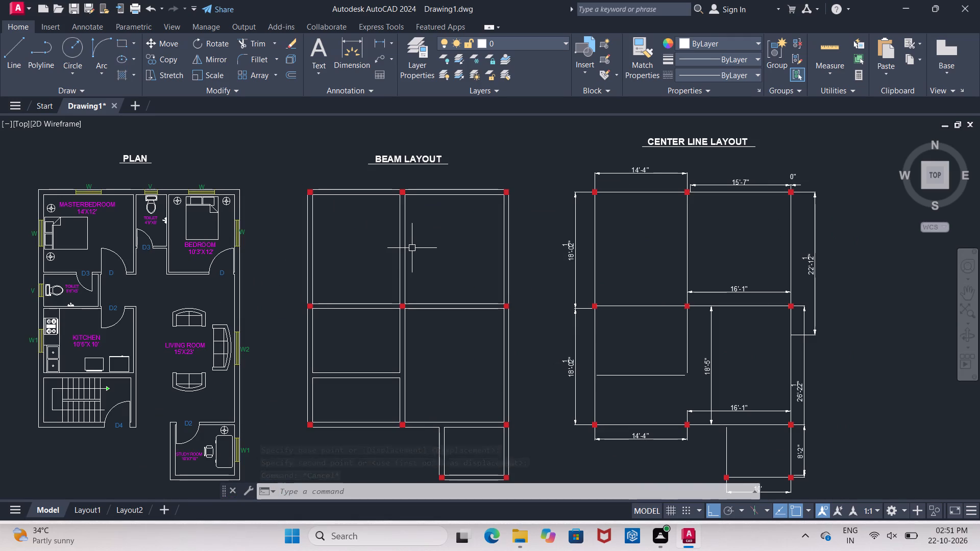
pyautogui.scroll(-3, 306, 205)
pyautogui.scroll(2, 312, 265)
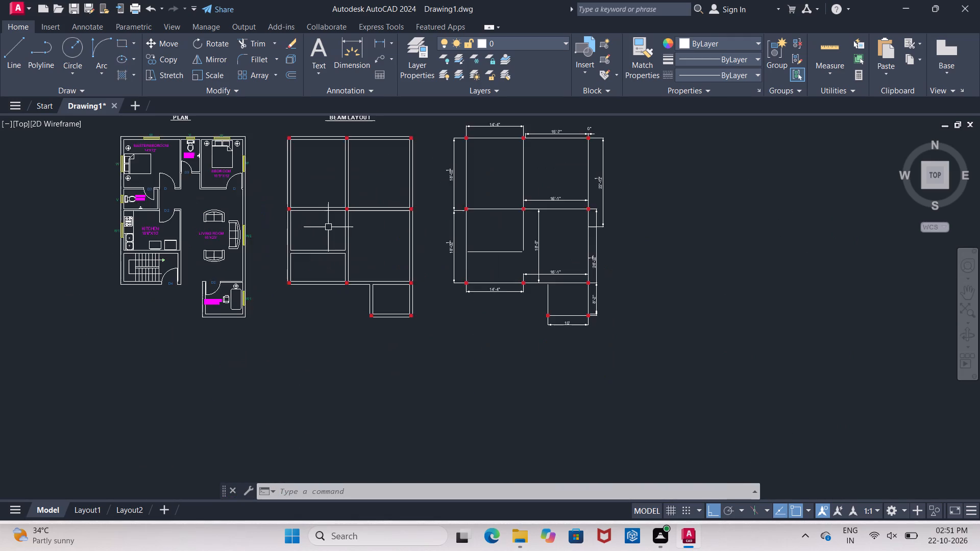
pyautogui.scroll(-2, 326, 264)
pyautogui.scroll(3, 304, 227)
pyautogui.press('Escape')
pyautogui.press('Escape')
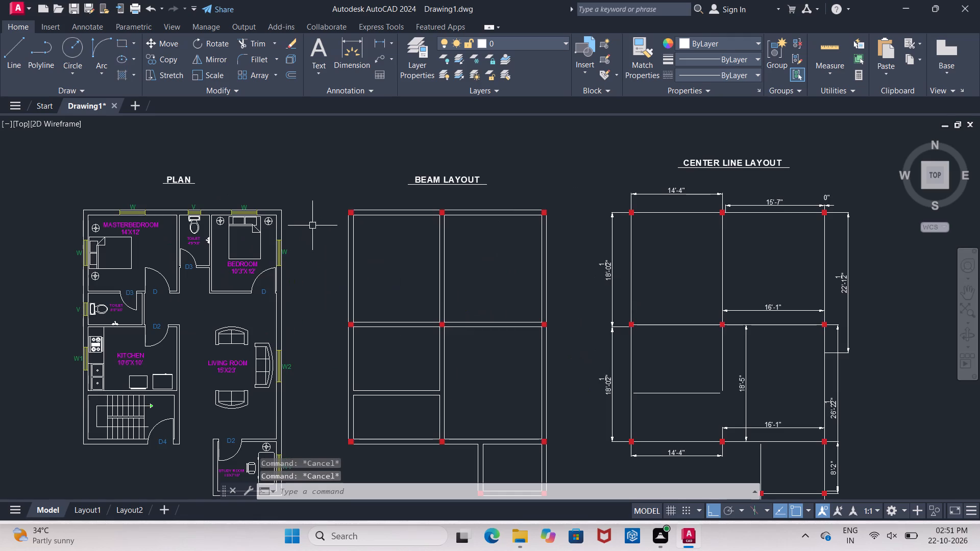
pyautogui.scroll(-3, 209, 213)
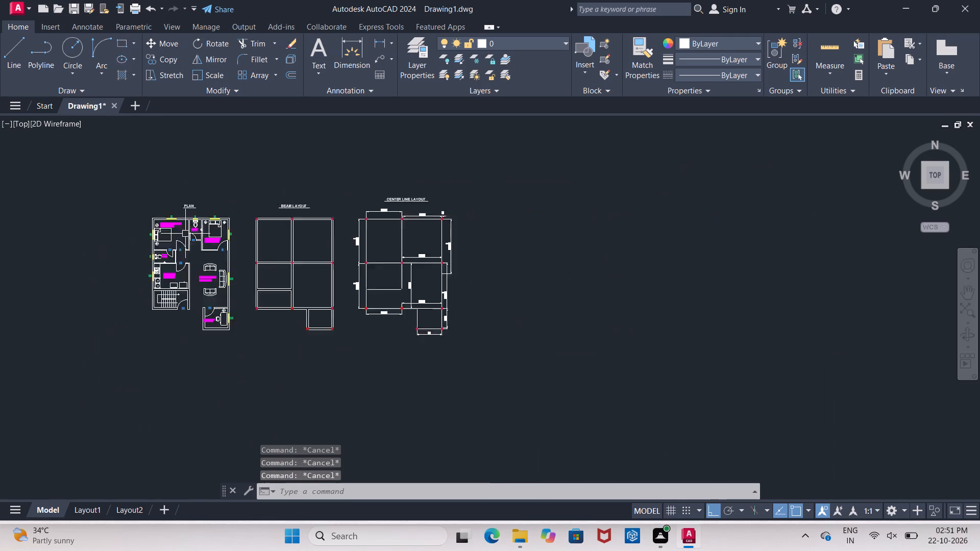
pyautogui.scroll(3, 266, 272)
pyautogui.scroll(-3, 290, 277)
pyautogui.scroll(5, 325, 246)
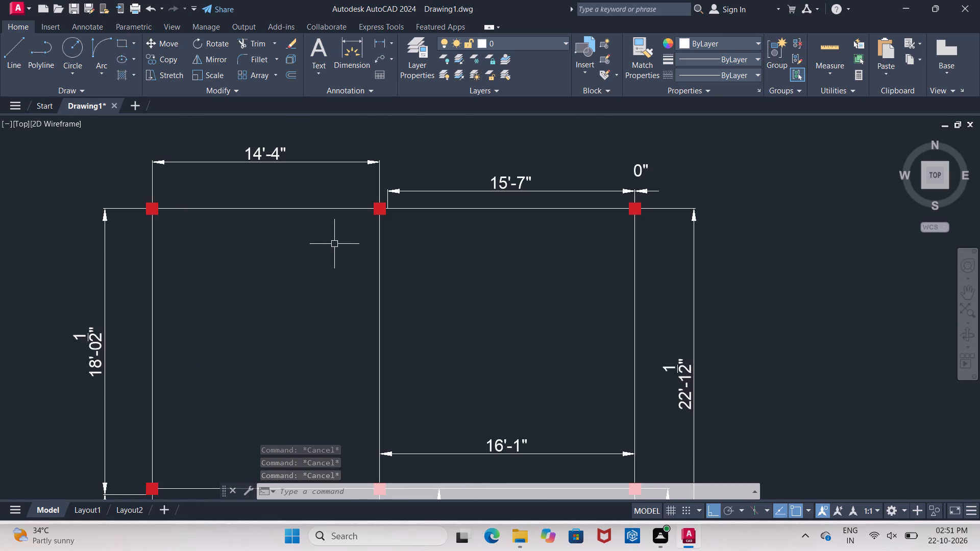
pyautogui.scroll(-1, 341, 239)
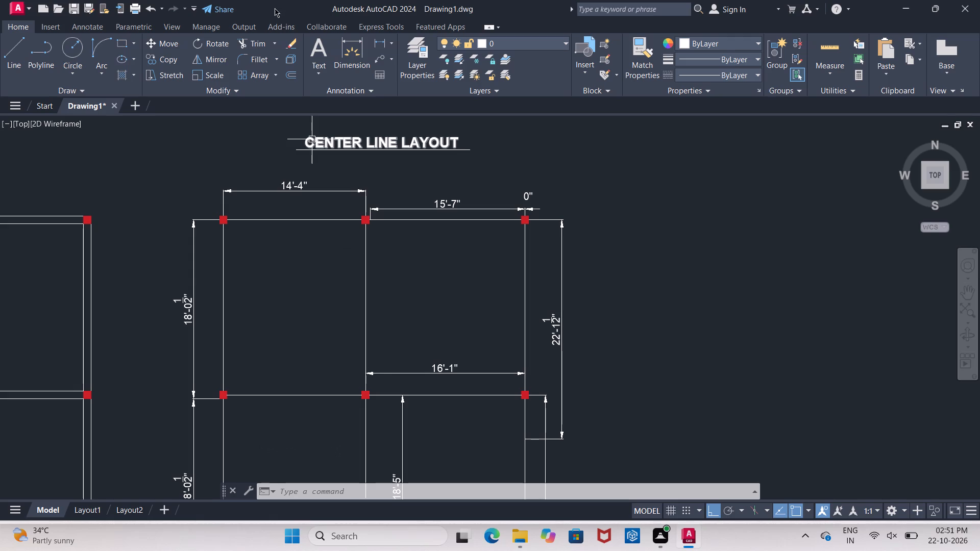
pyautogui.scroll(-3, 541, 1)
pyautogui.scroll(-1, 371, 194)
pyautogui.scroll(-3, 399, 242)
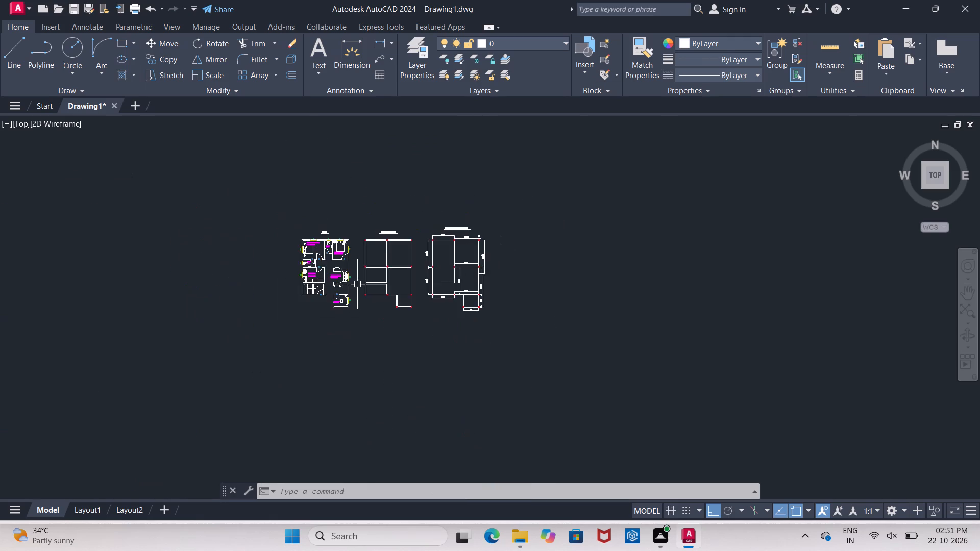
pyautogui.scroll(3, 356, 285)
pyautogui.scroll(-1, 286, 286)
pyautogui.scroll(2, 215, 258)
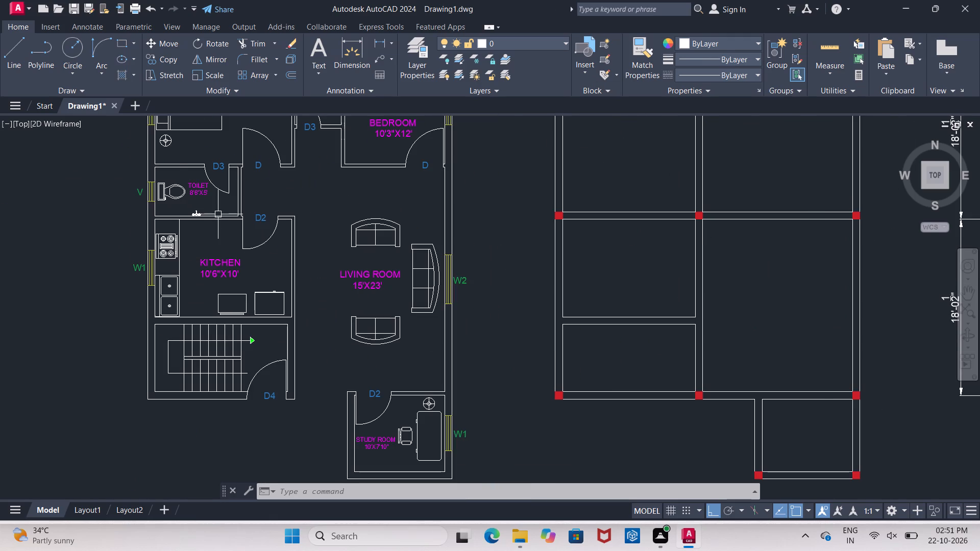
pyautogui.scroll(-1, 214, 256)
pyautogui.scroll(-2, 328, 216)
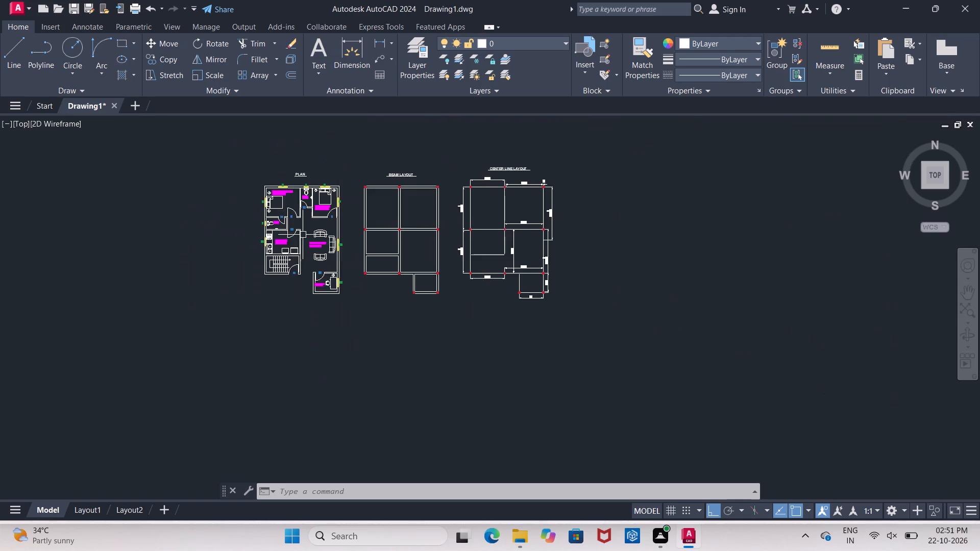
pyautogui.scroll(2, 261, 216)
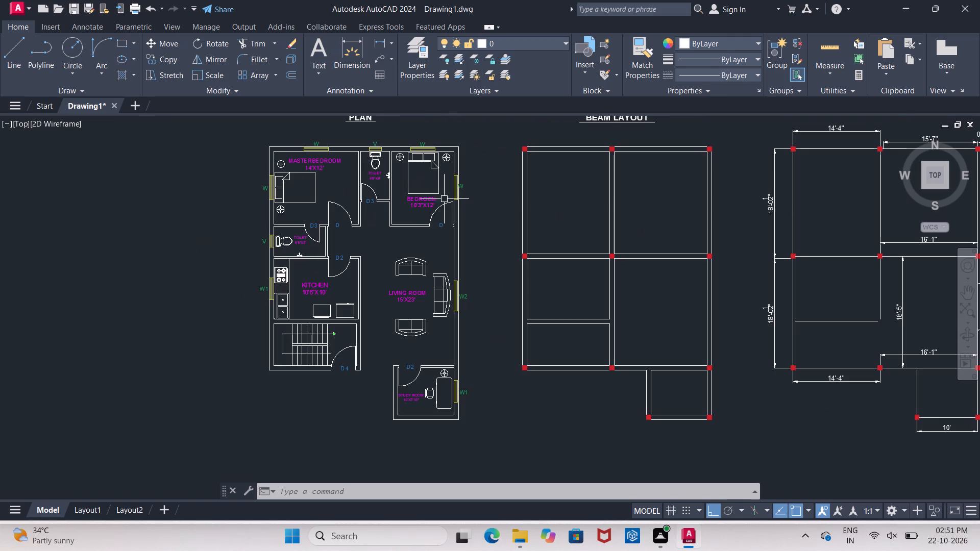
pyautogui.scroll(-1, 315, 204)
pyautogui.scroll(2, 602, 203)
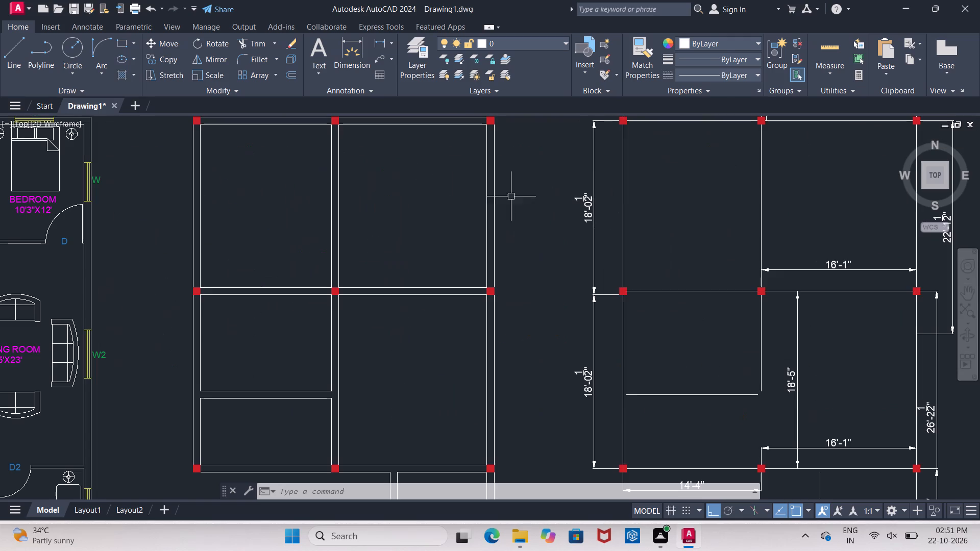
pyautogui.scroll(-2, 361, 208)
pyautogui.scroll(1, 530, 190)
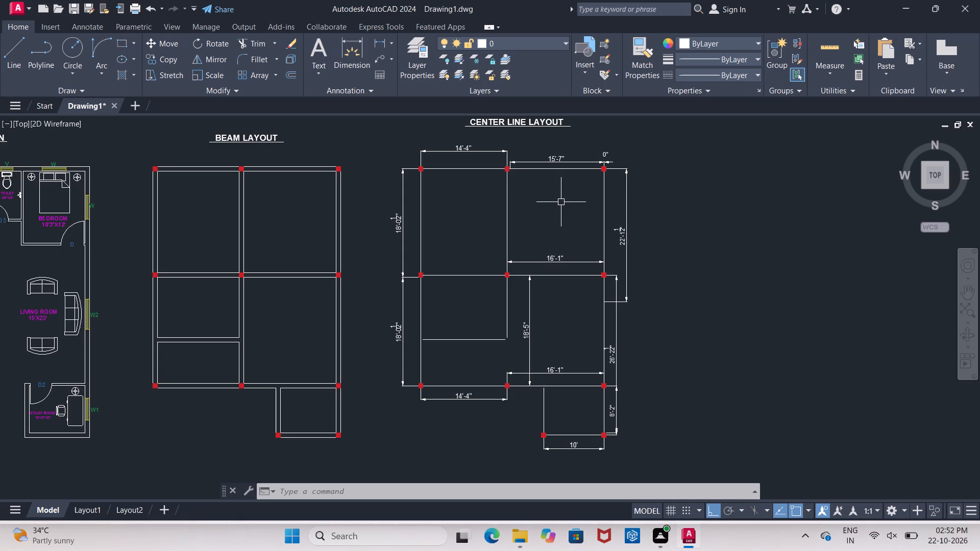
pyautogui.scroll(-1, 518, 242)
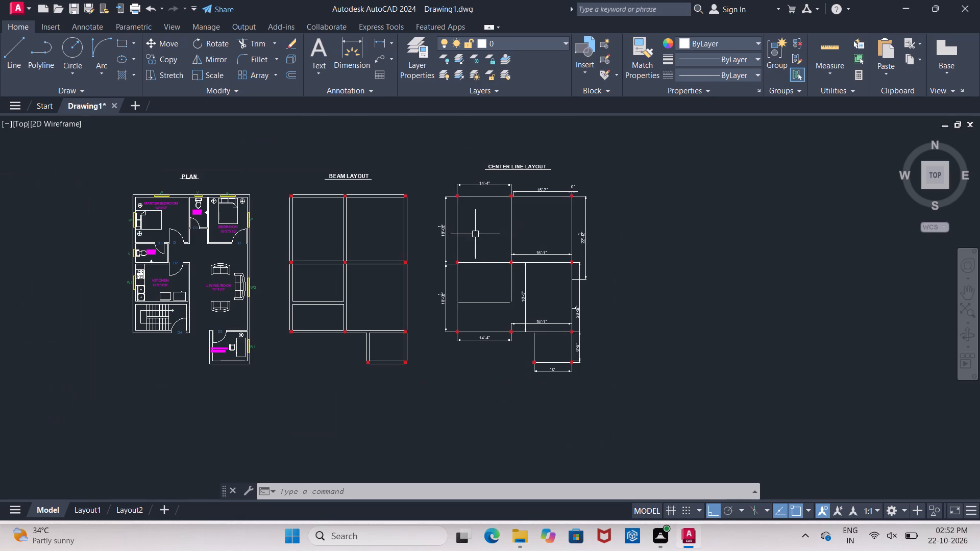
# Draw a rectangular border about 132'-2" by 59'-5" around all three titled layouts.
pyautogui.click(118, 42)
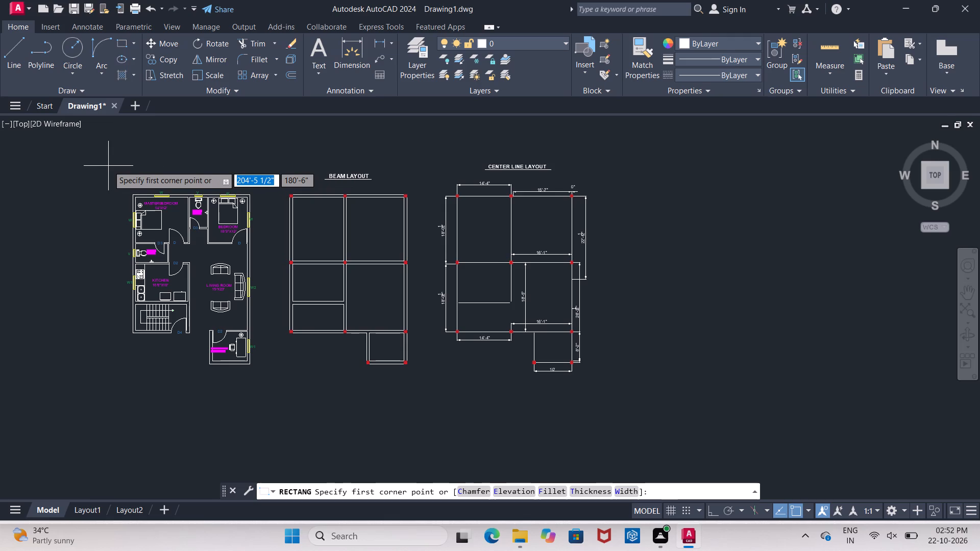
pyautogui.click(112, 159)
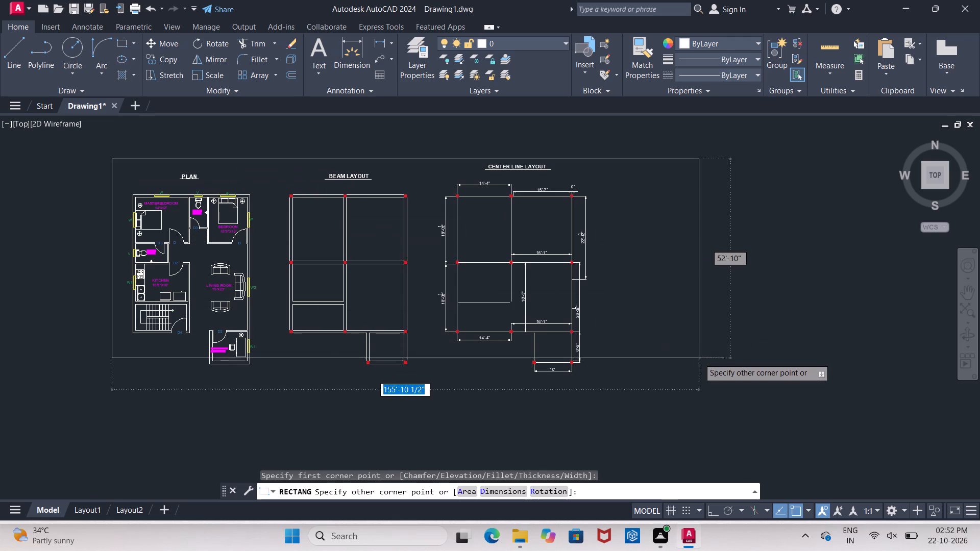
pyautogui.click(608, 383)
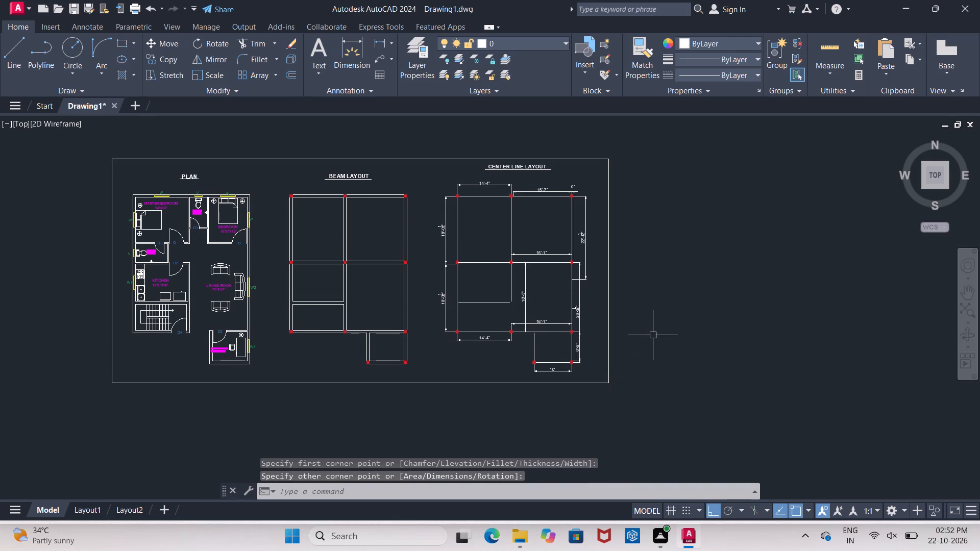
# Offset the rectangular sheet border 4" outward to make a double border around the three layouts.
pyautogui.press('o')
pyautogui.press('Return')
pyautogui.press('4')
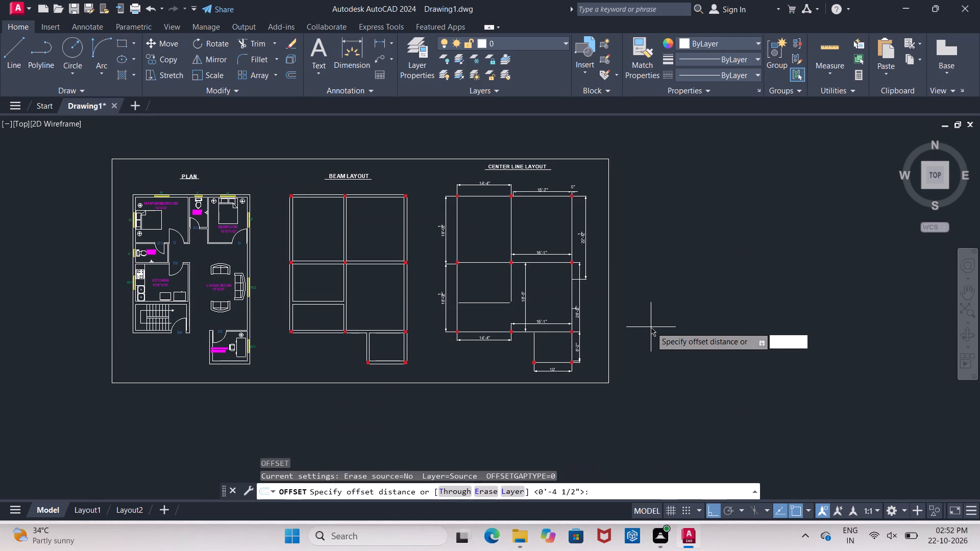
pyautogui.hotkey('shift', '"')
pyautogui.press('Return')
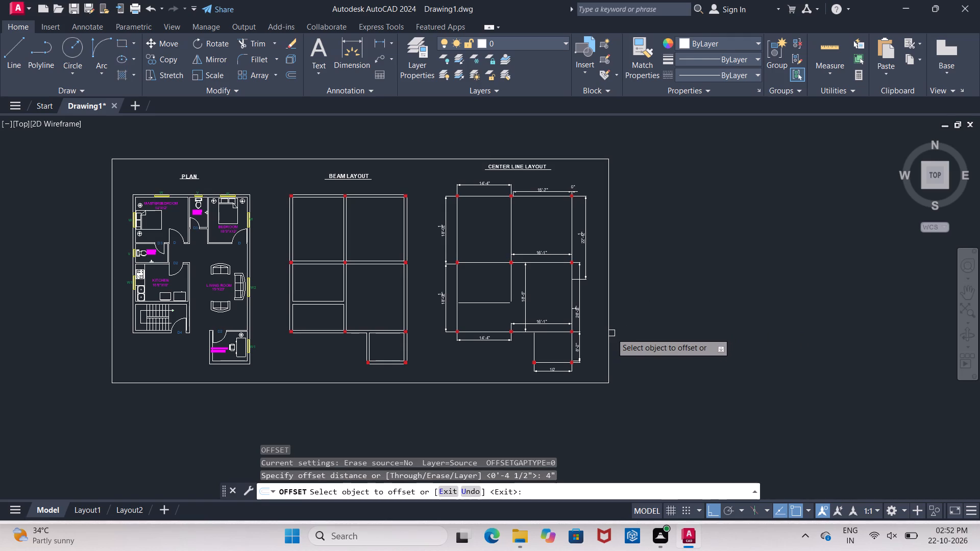
pyautogui.click(610, 333)
pyautogui.click(667, 328)
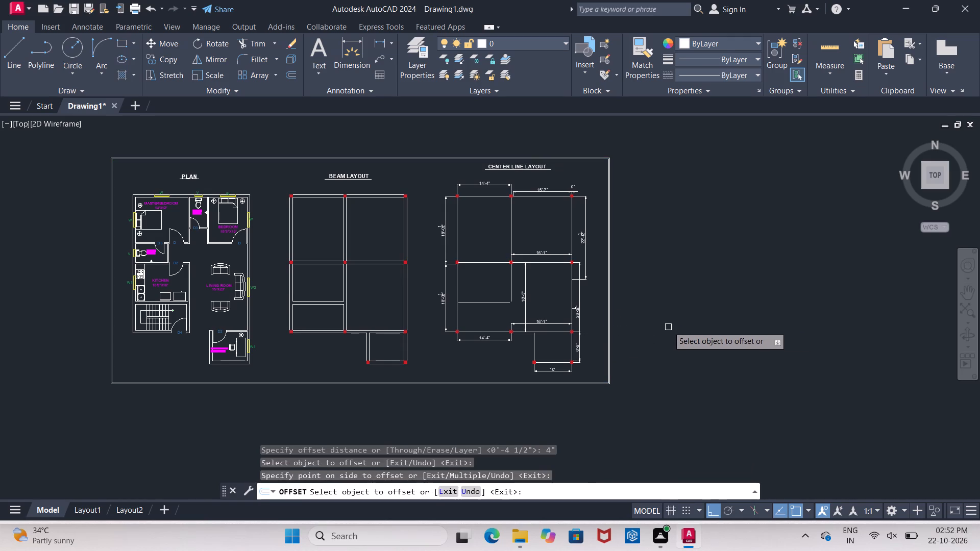
pyautogui.press('Escape')
pyautogui.press('Escape')
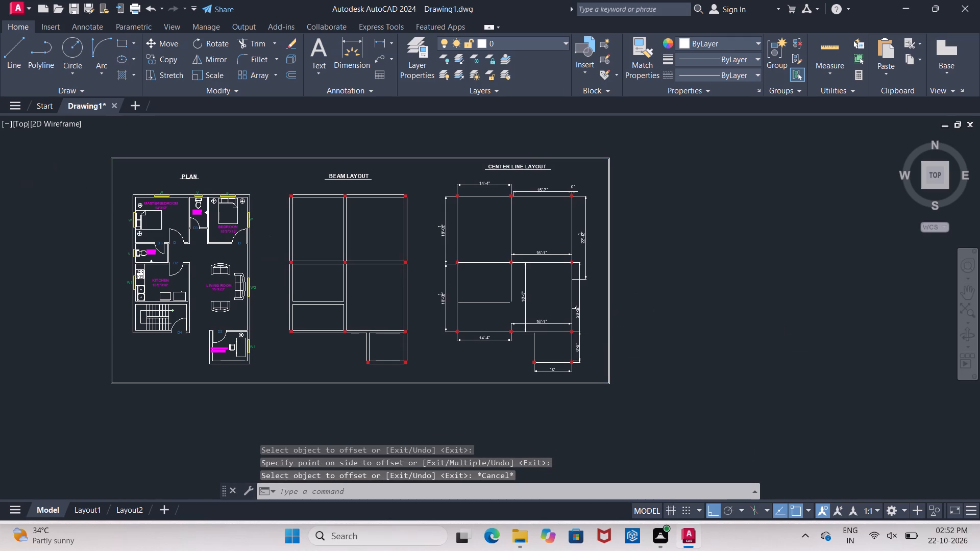
# Save the drawing as "Drawing30.dwg LOG ON" in the mallikarjun folder on the Desktop.
pyautogui.click(26, 9)
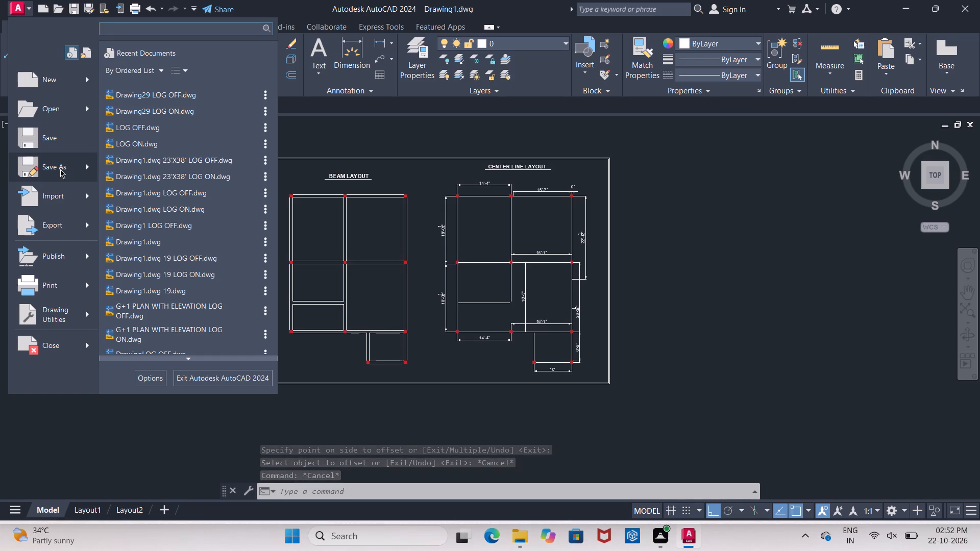
pyautogui.click(60, 169)
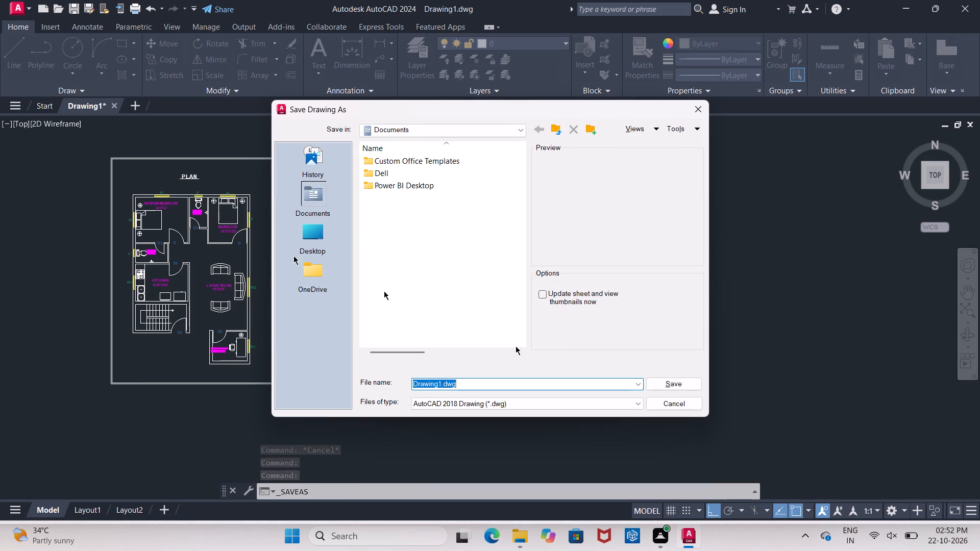
pyautogui.click(307, 239)
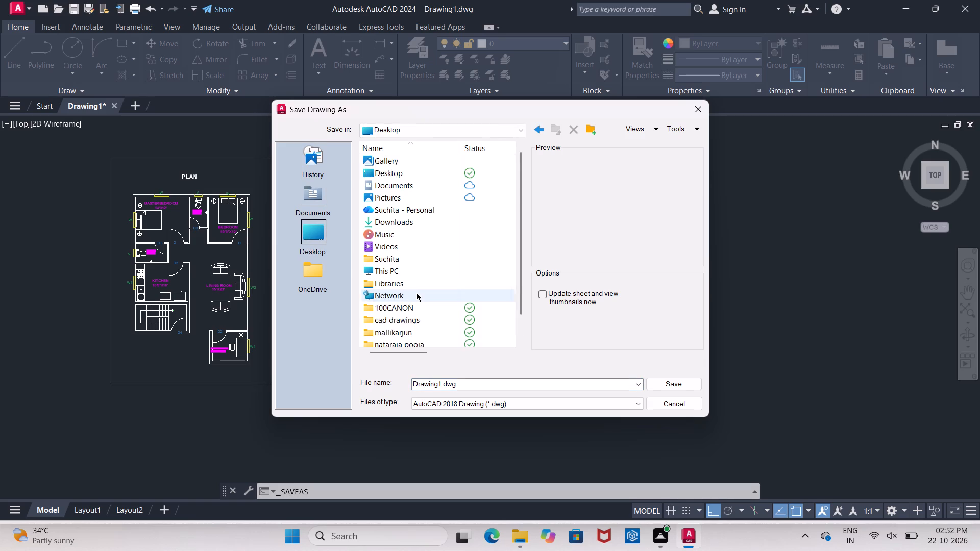
pyautogui.scroll(-1, 416, 294)
pyautogui.doubleClick(414, 303)
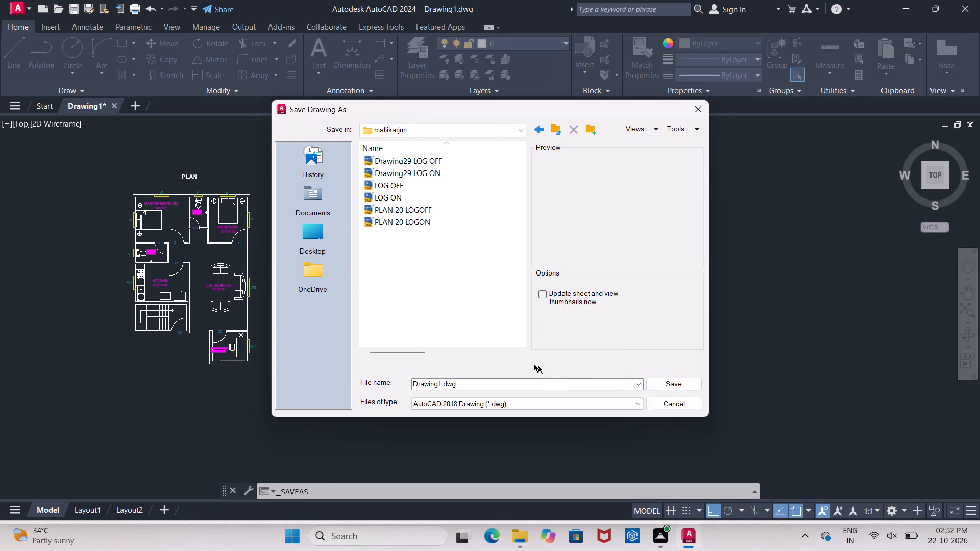
pyautogui.click(536, 385)
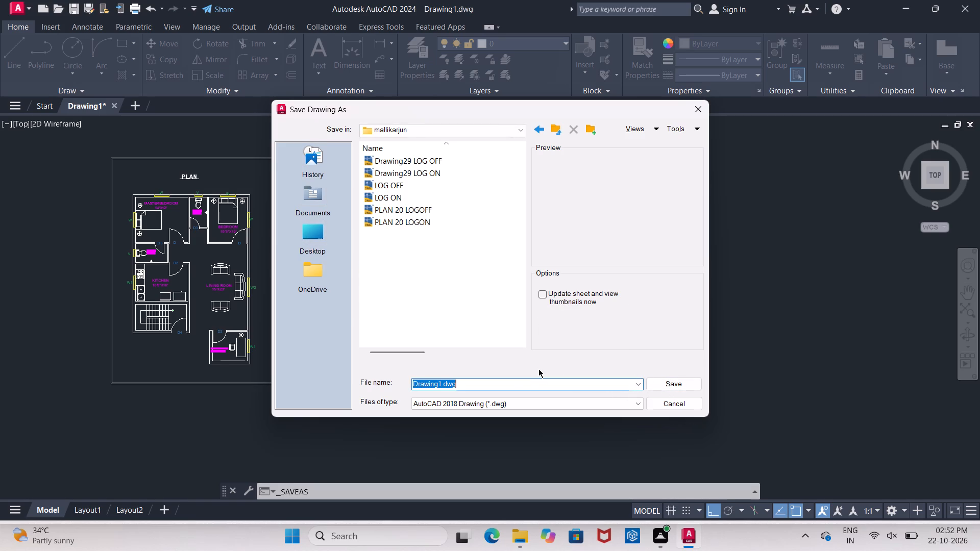
pyautogui.click(520, 386)
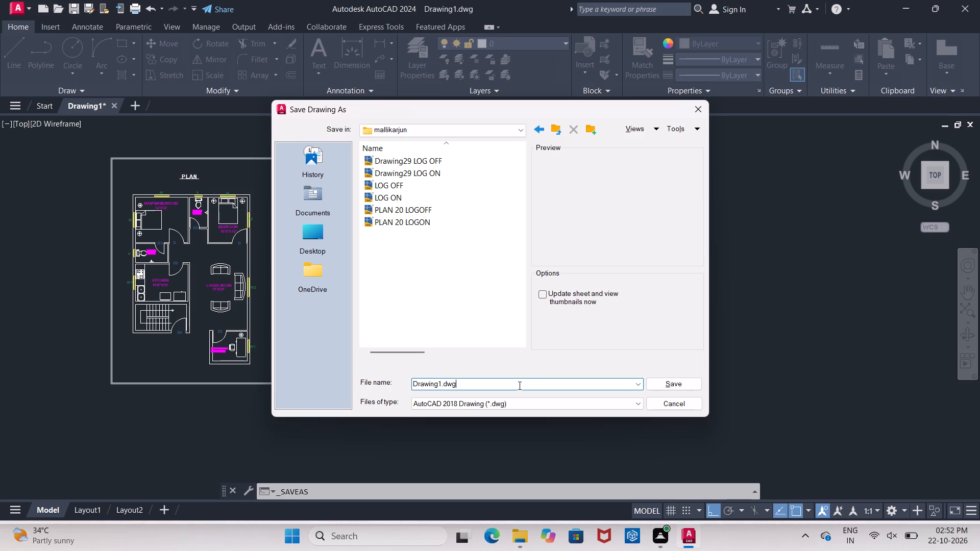
pyautogui.press('space')
pyautogui.write('LOG')
pyautogui.press('space')
pyautogui.write('ON')
pyautogui.click(440, 386)
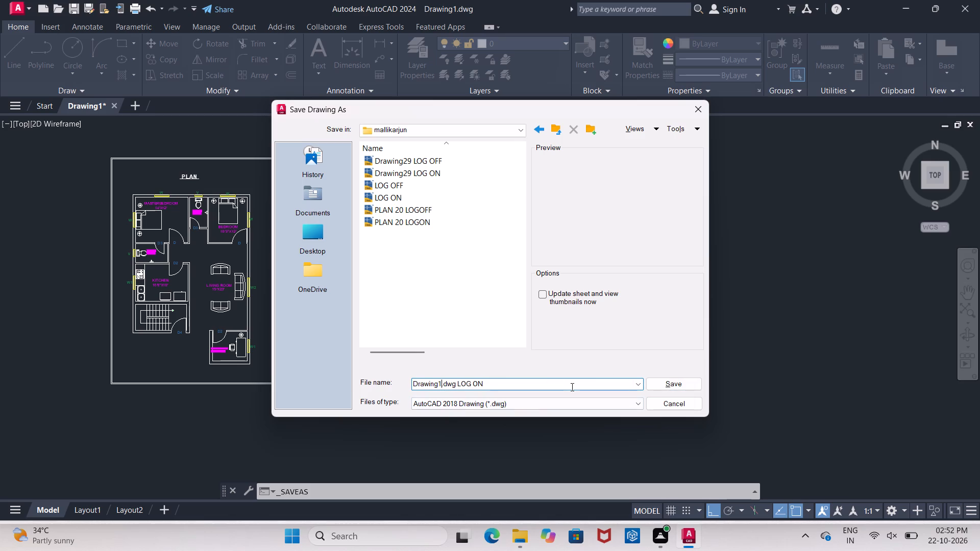
pyautogui.press('BackSpace')
pyautogui.write('30')
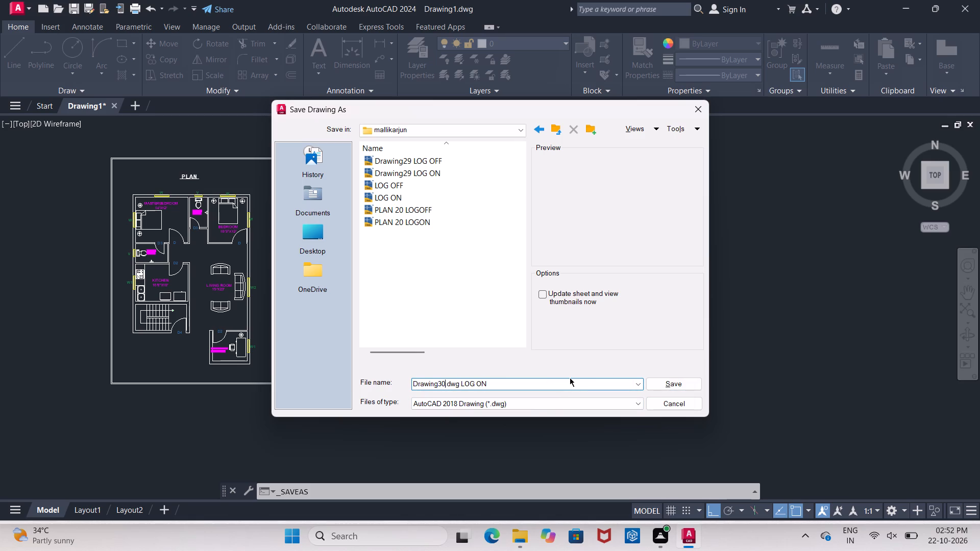
pyautogui.click(570, 378)
pyautogui.click(569, 383)
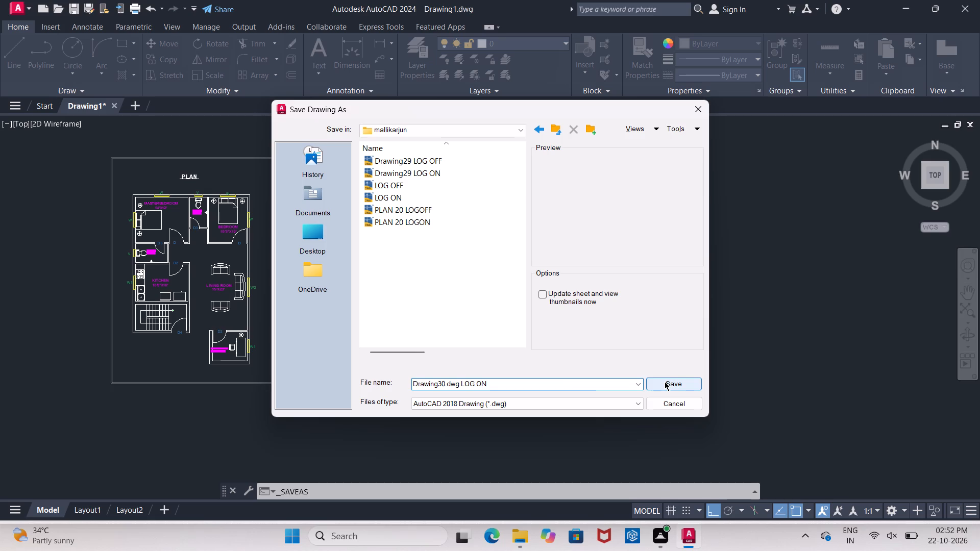
pyautogui.click(665, 382)
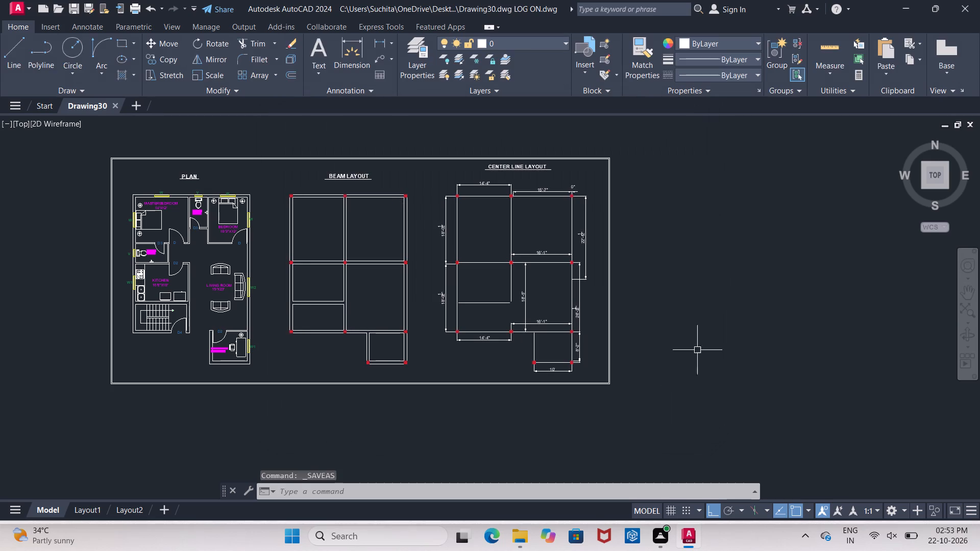
# Save another copy of the drawing as "Drawing30.dwg LOG OFF" in the same folder.
pyautogui.click(15, 4)
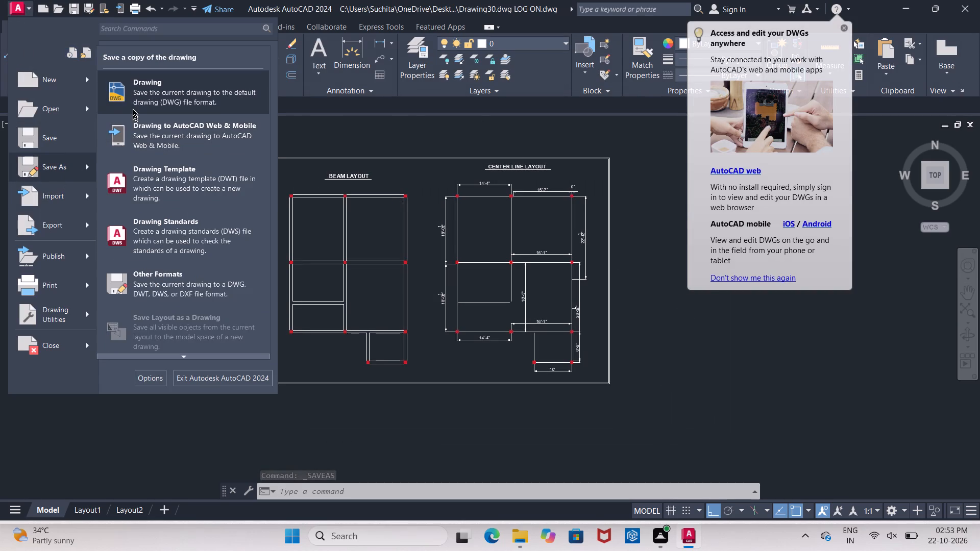
pyautogui.click(133, 107)
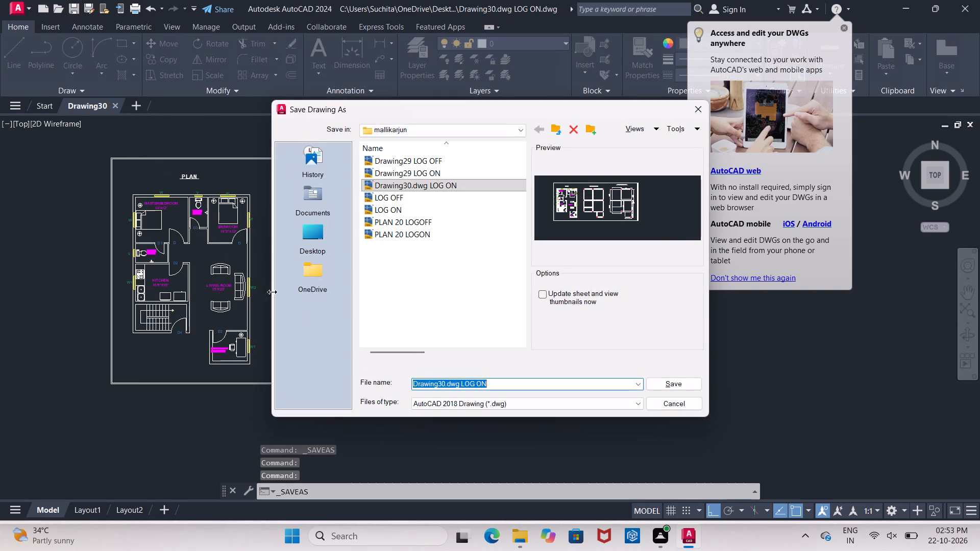
pyautogui.click(526, 381)
pyautogui.press('BackSpace')
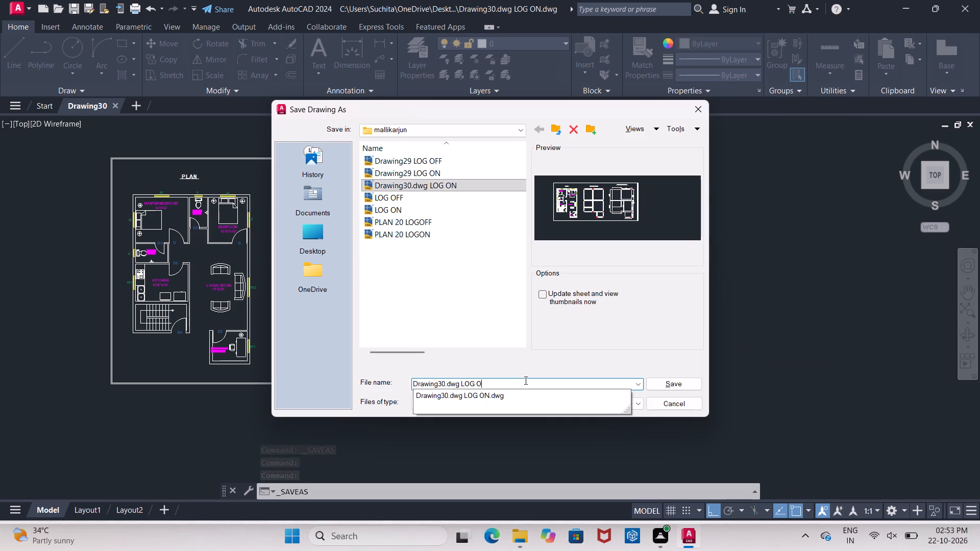
pyautogui.press('g')
pyautogui.press('BackSpace')
pyautogui.write('FF')
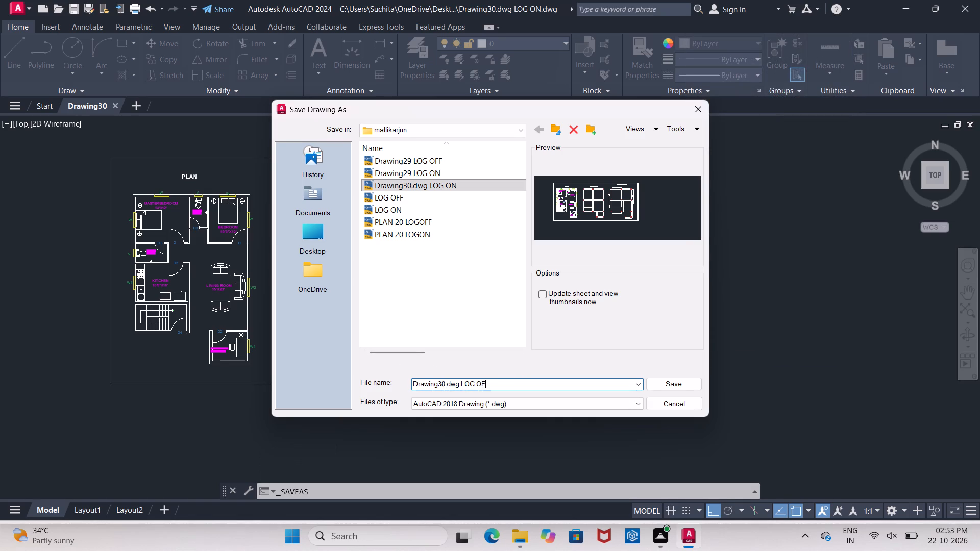
pyautogui.click(673, 380)
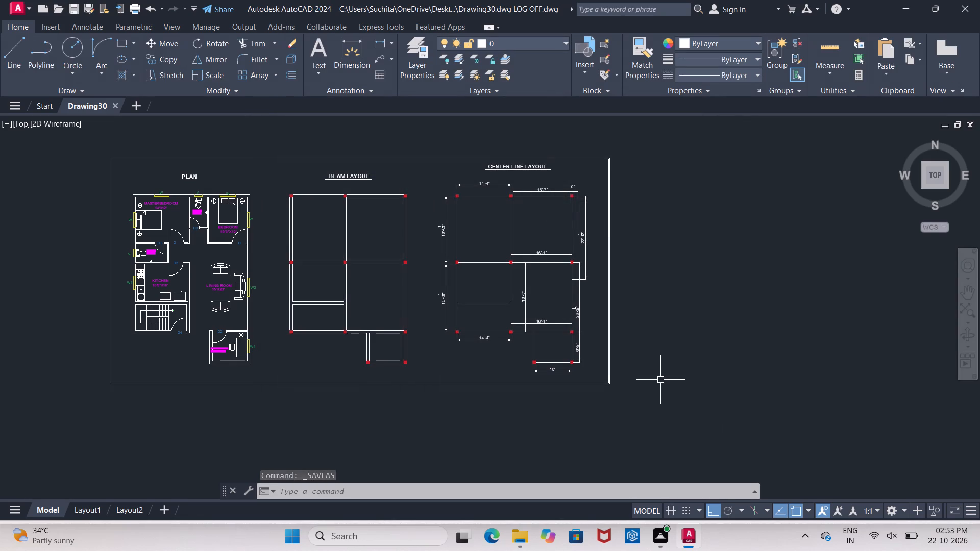
# Set up a centred plot with the DWG To PDF.pc3 plotter, using a window around the double sheet border as the plot area.
pyautogui.hotkey('ctrl', 'p')
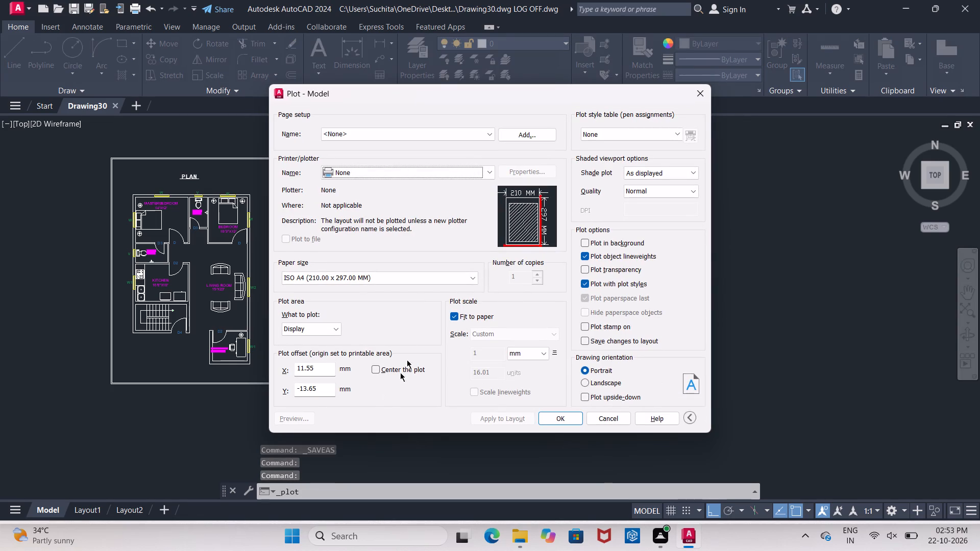
pyautogui.click(486, 168)
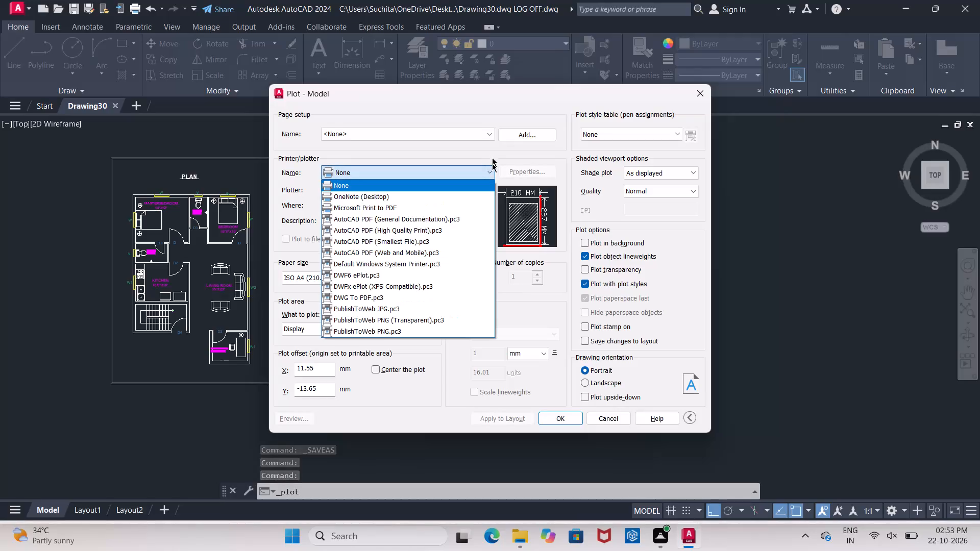
pyautogui.click(426, 296)
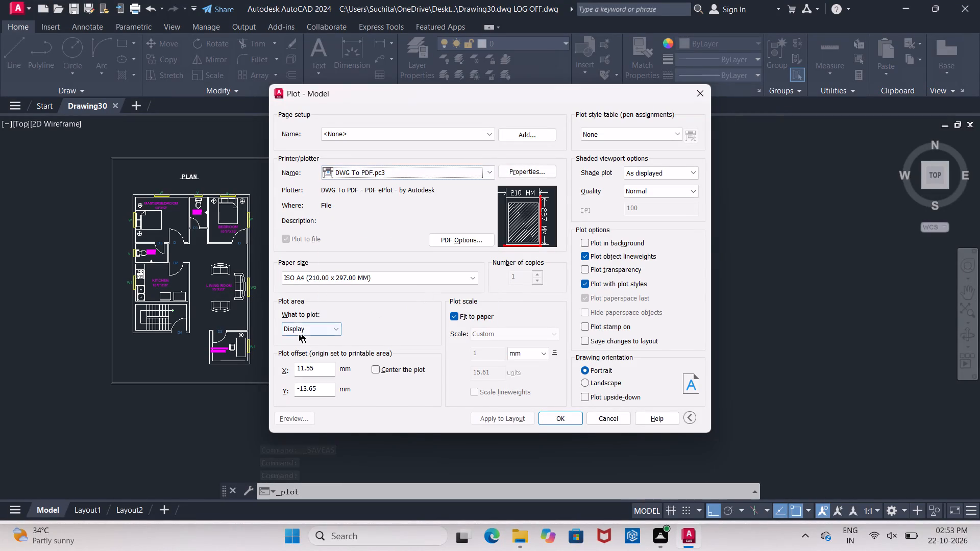
pyautogui.click(312, 323)
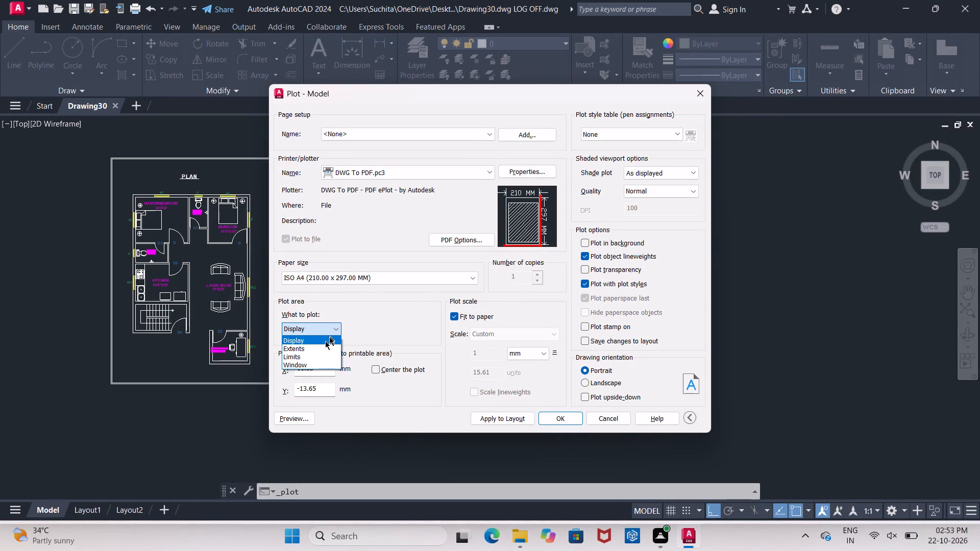
pyautogui.click(302, 365)
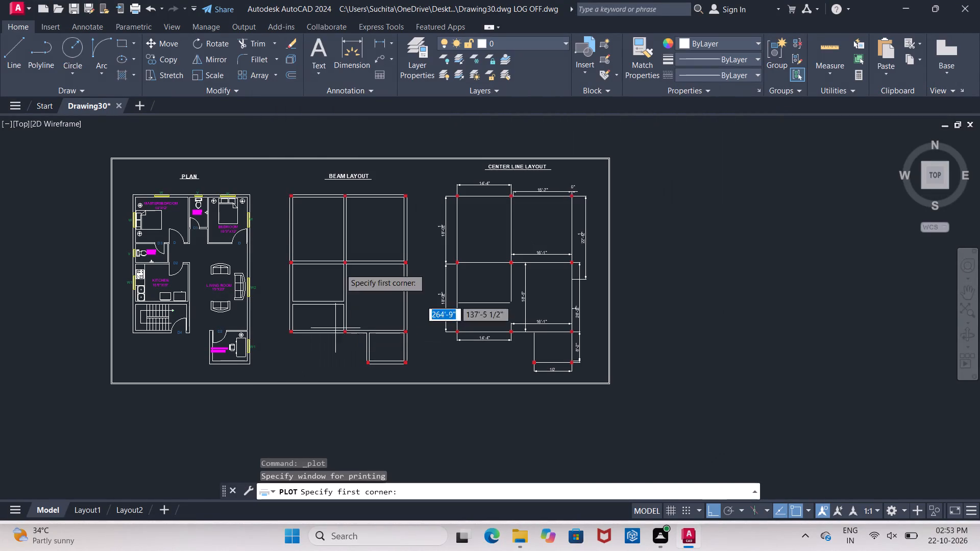
pyautogui.click(108, 158)
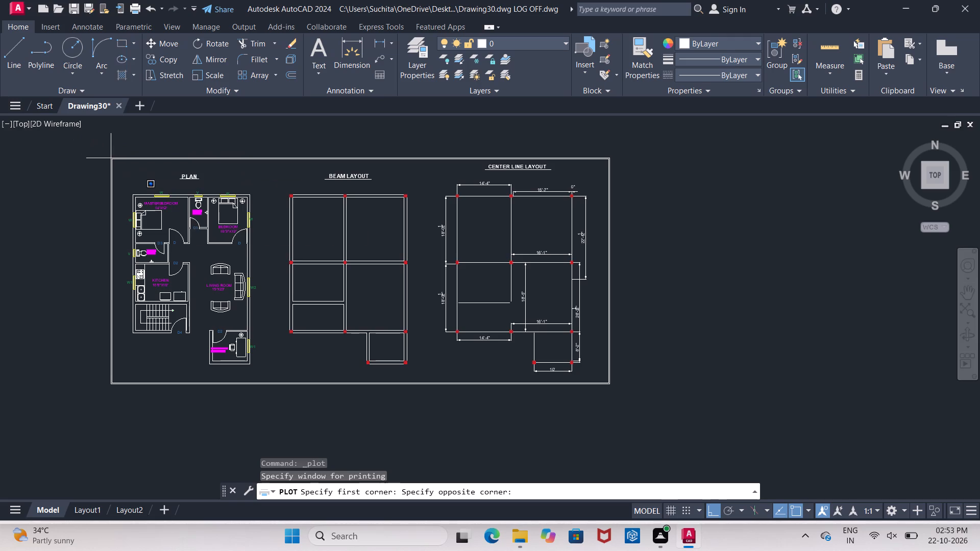
pyautogui.click(612, 385)
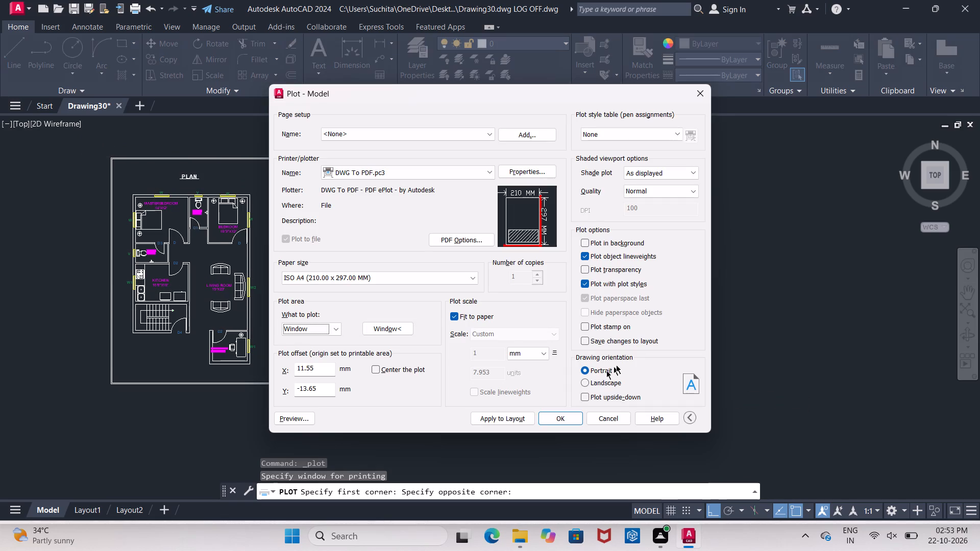
pyautogui.click(375, 369)
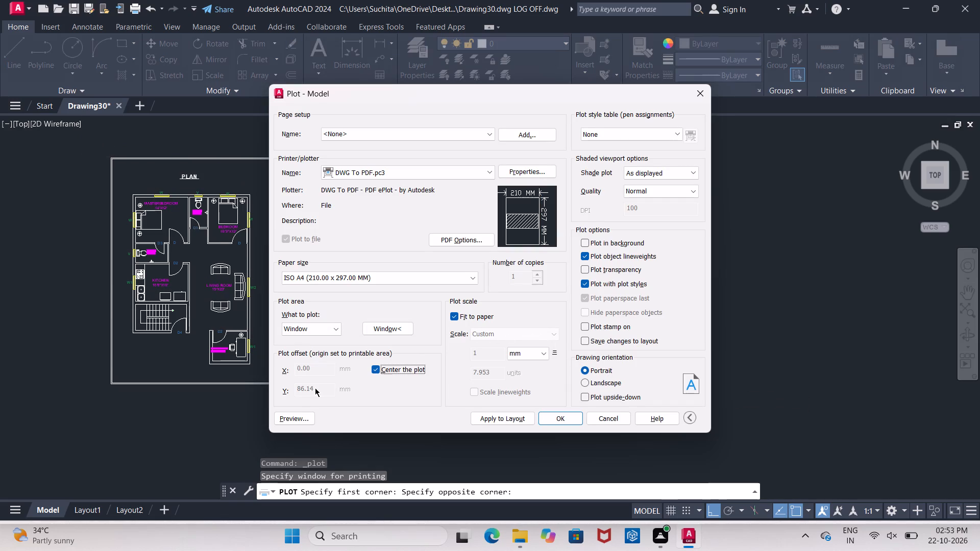
# Preview the plot and examine the plan, beam layout and center line layout with their titles and dimensions on the sheet.
pyautogui.click(303, 413)
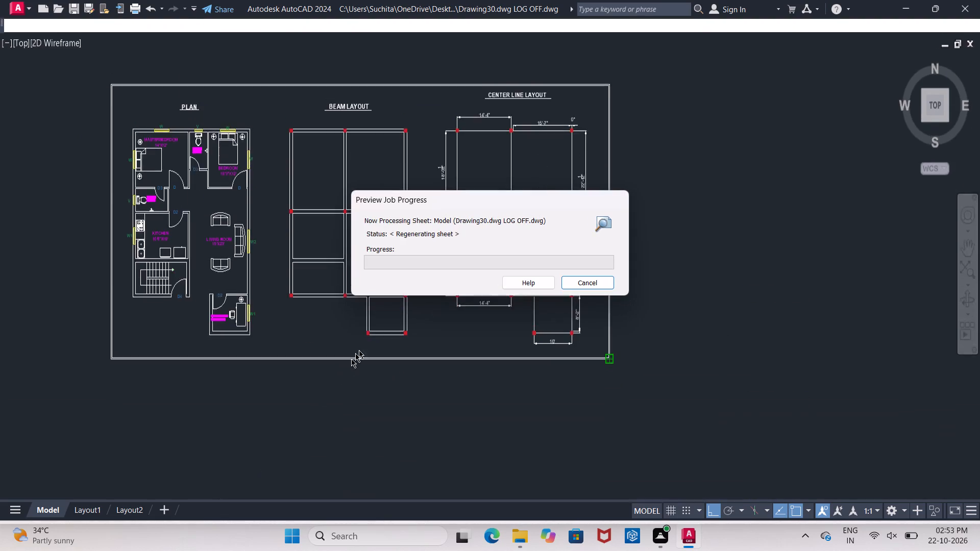
pyautogui.scroll(2, 454, 251)
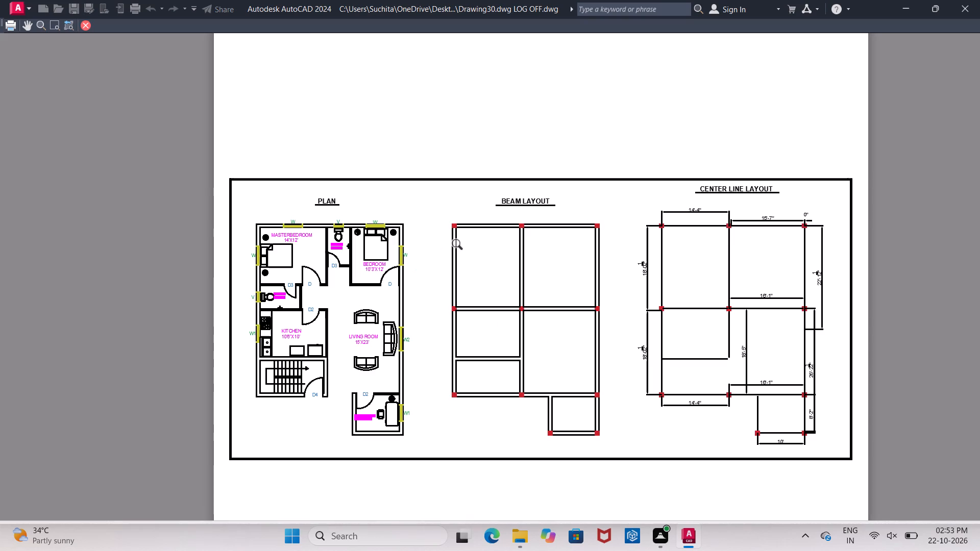
pyautogui.scroll(1, 700, 260)
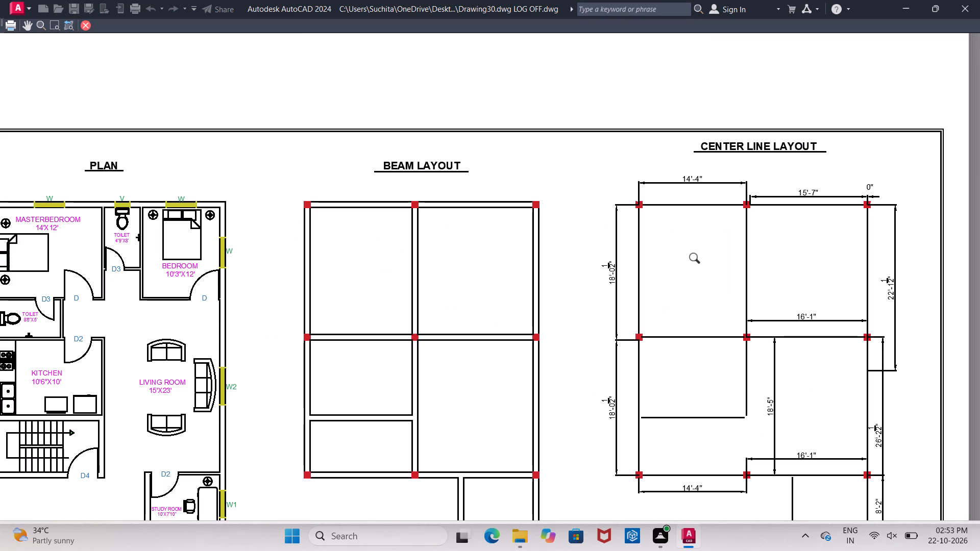
pyautogui.scroll(3, 696, 260)
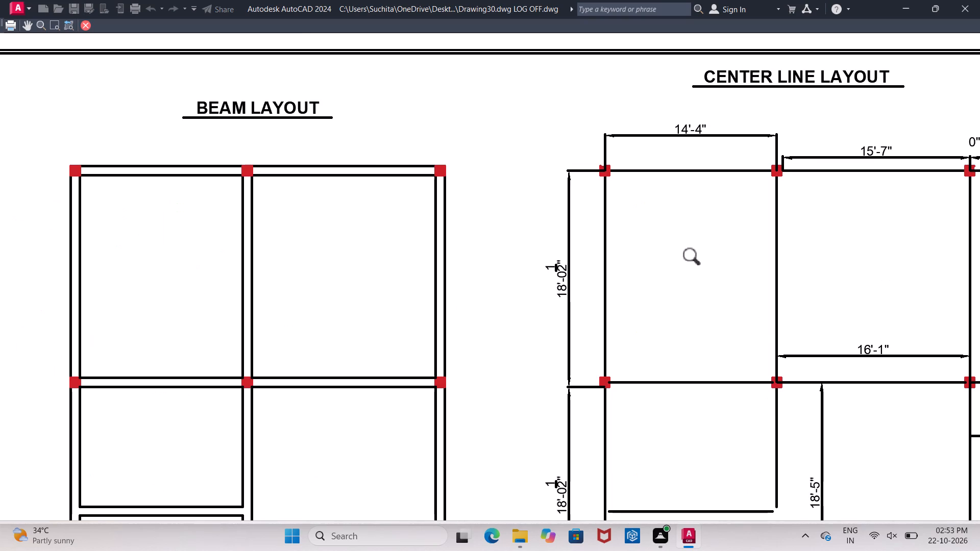
pyautogui.scroll(-3, 696, 260)
pyautogui.scroll(2, 696, 260)
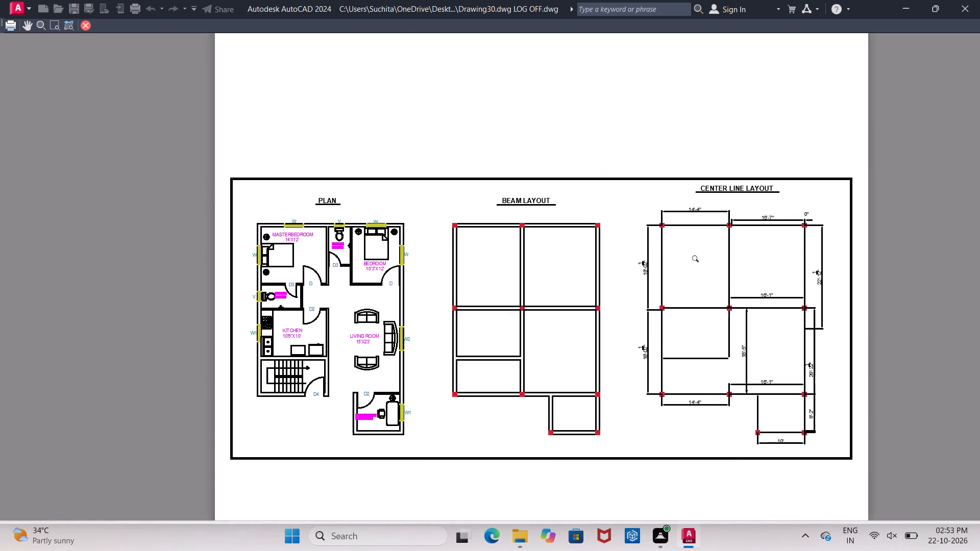
# Examine the center line layout, beam layout and overall sheet in the plot preview, and close the preview.
pyautogui.scroll(6, 696, 260)
pyautogui.scroll(-9, 697, 261)
pyautogui.scroll(9, 698, 262)
pyautogui.scroll(-2, 698, 262)
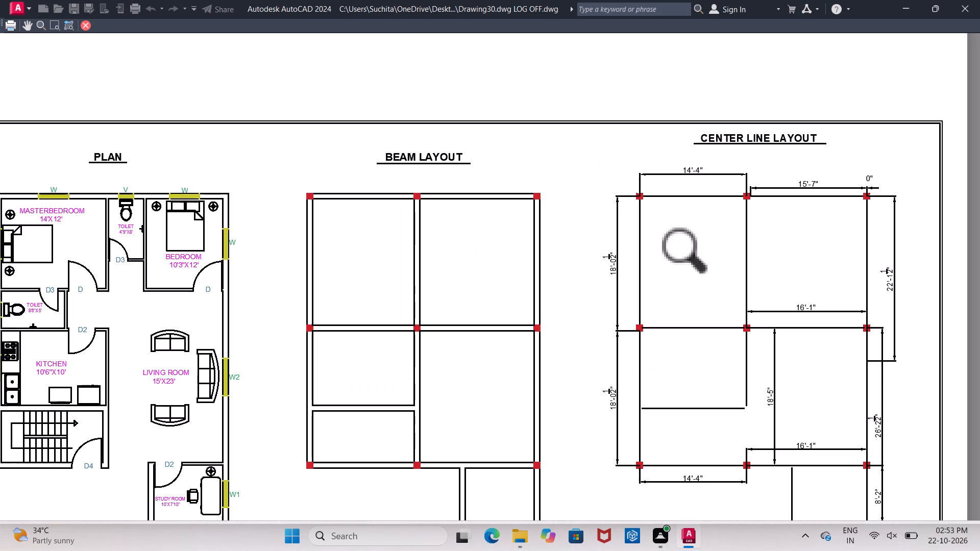
pyautogui.scroll(-7, 698, 262)
pyautogui.scroll(8, 698, 262)
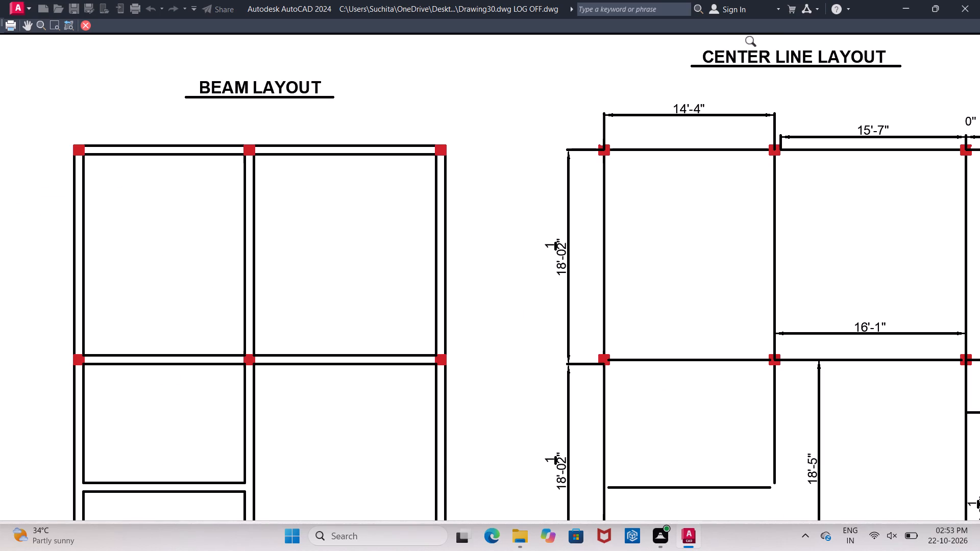
pyautogui.scroll(-8, 739, 62)
pyautogui.scroll(6, 690, 72)
pyautogui.scroll(-1, 682, 72)
pyautogui.moveTo(683, 74); pyautogui.dragTo(565, 209, button='middle')
pyautogui.scroll(-4, 565, 209)
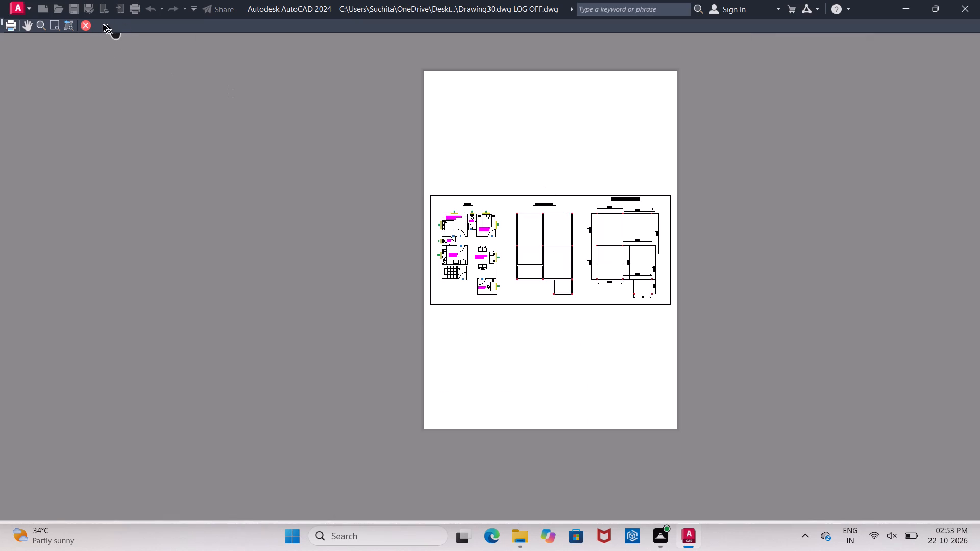
pyautogui.click(85, 24)
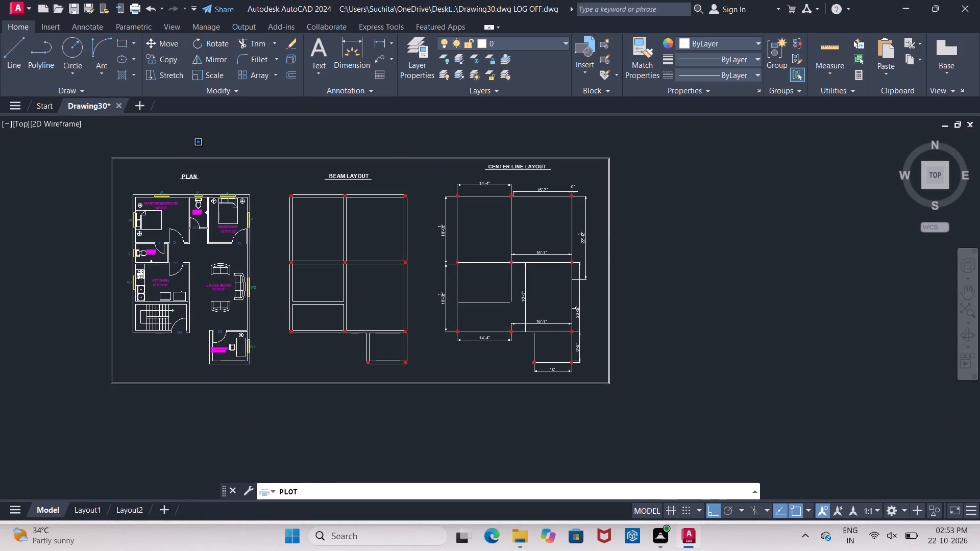
# Plot the sheet to PDF as "Drawing30.dwg -Model.pdf" in the mallikarjun folder on the Desktop.
pyautogui.click(548, 419)
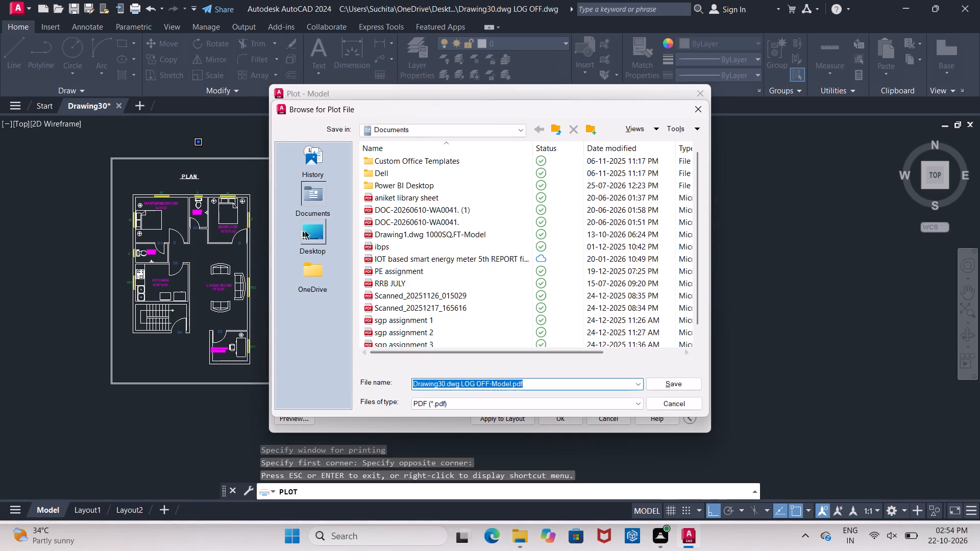
pyautogui.click(334, 231)
pyautogui.click(324, 231)
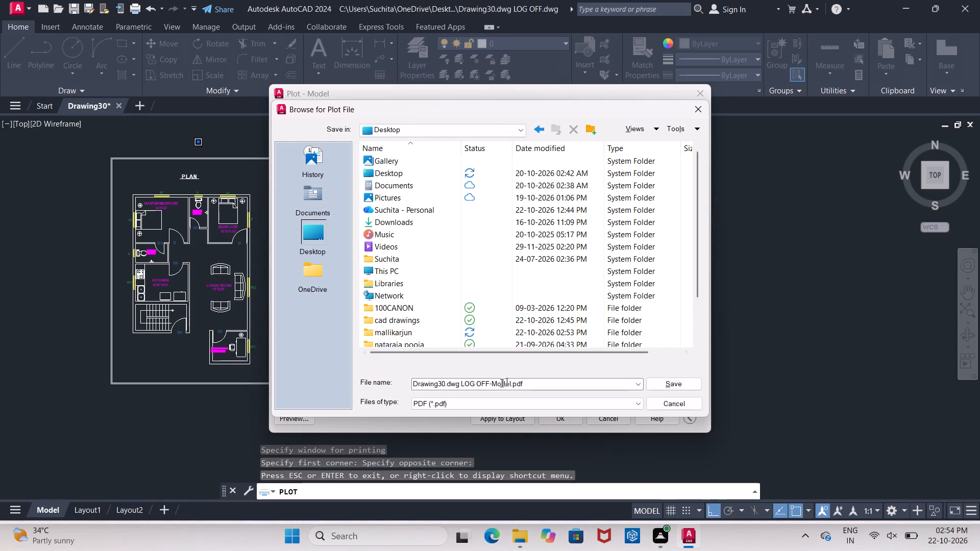
pyautogui.click(488, 386)
pyautogui.click(484, 384)
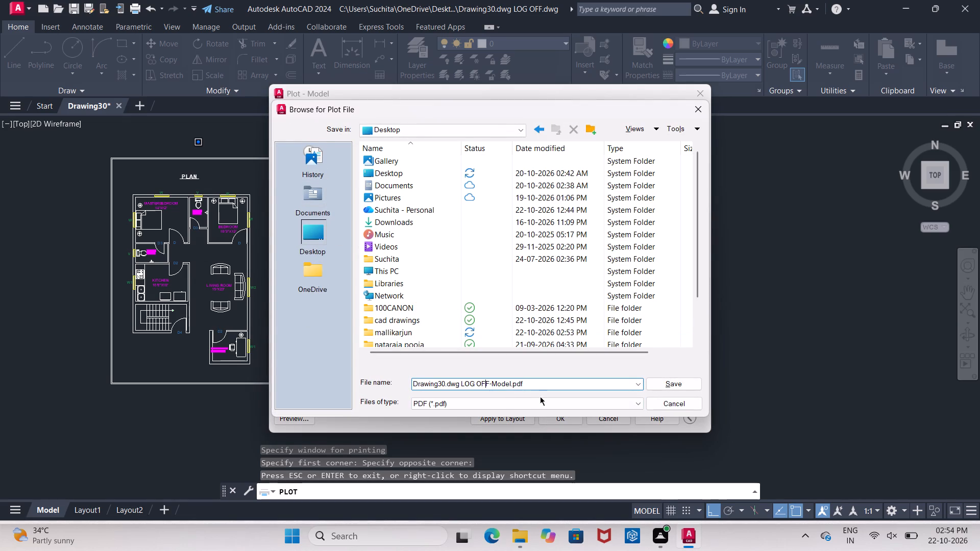
pyautogui.press('Right')
pyautogui.press('BackSpace')
pyautogui.press('BackSpace')
pyautogui.press('BackSpace')
pyautogui.press('BackSpace')
pyautogui.press('BackSpace')
pyautogui.press('BackSpace')
pyautogui.press('BackSpace')
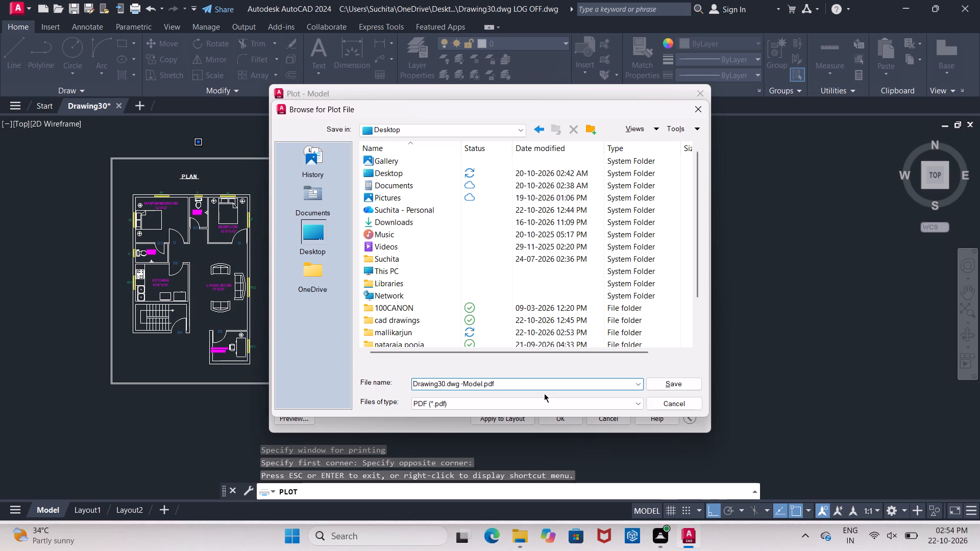
pyautogui.doubleClick(476, 330)
pyautogui.click(684, 384)
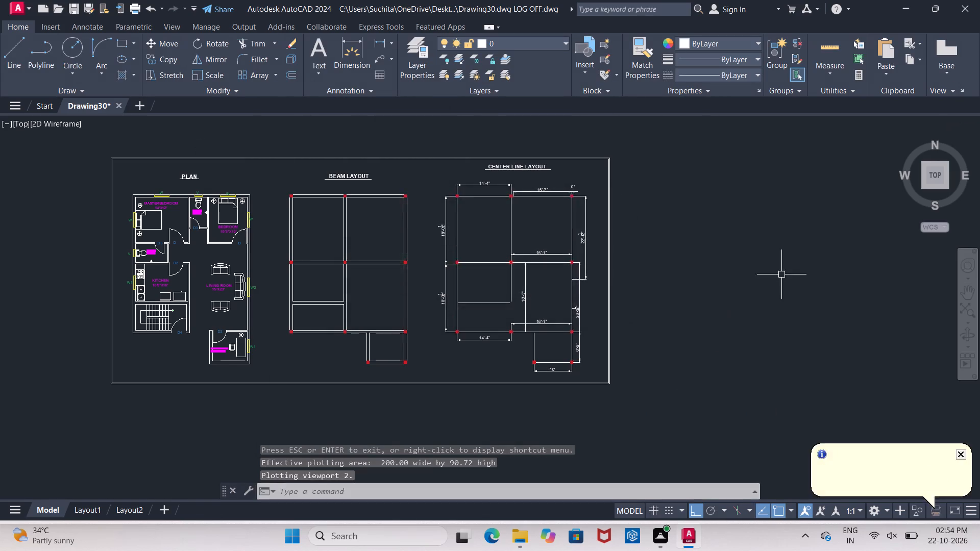
# Check the plotted PDF page in Microsoft Edge from top to bottom and return to the AutoCAD drawing.
pyautogui.scroll(-1, 592, 262)
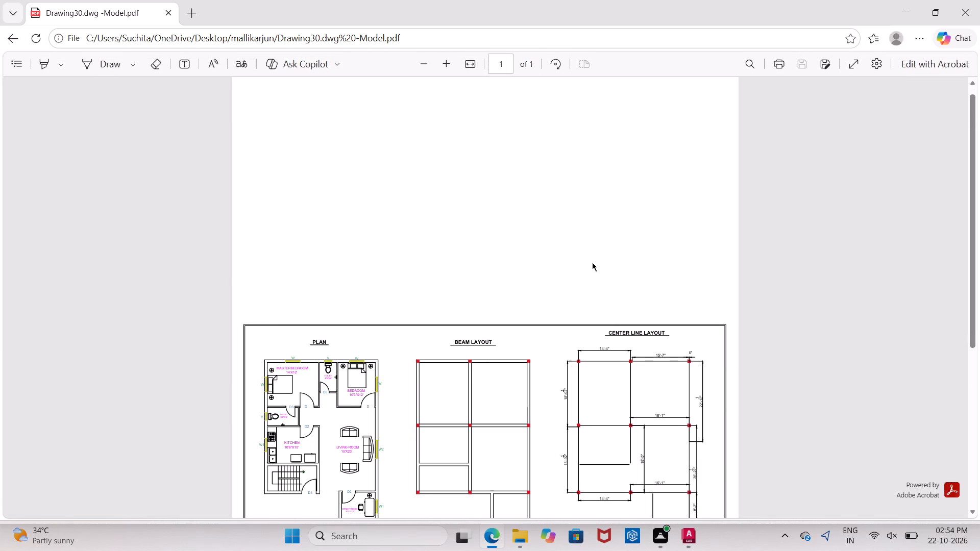
pyautogui.scroll(-1, 592, 262)
pyautogui.scroll(5, 300, 274)
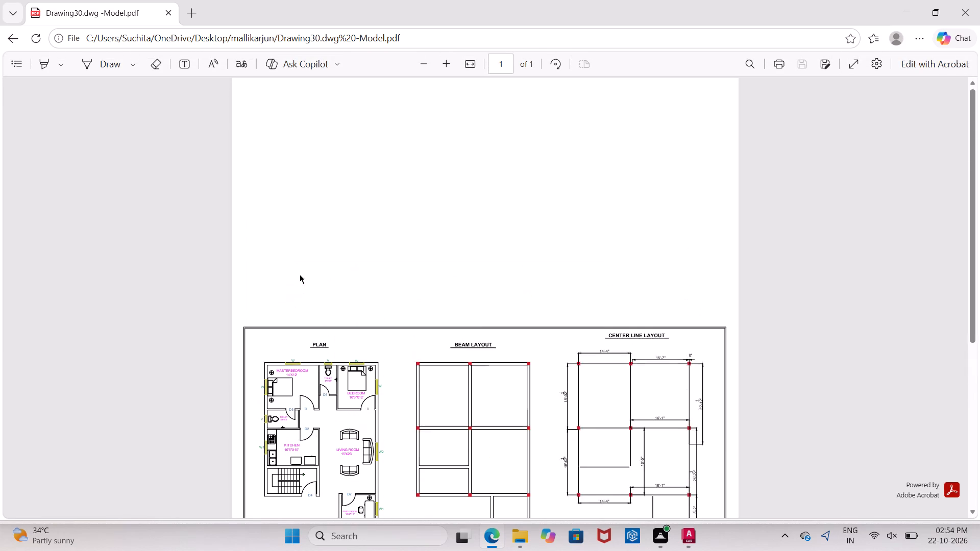
pyautogui.scroll(-6, 300, 274)
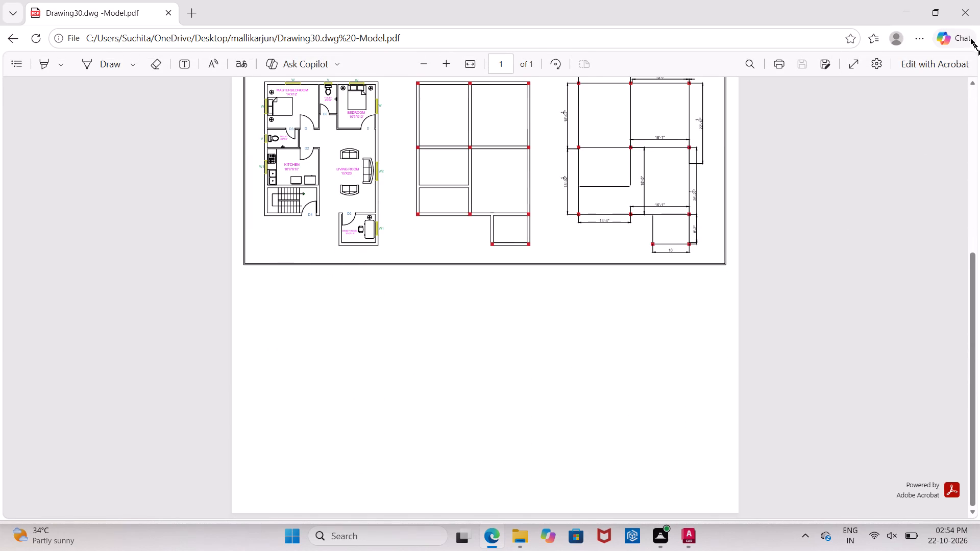
pyautogui.click(950, 14)
pyautogui.click(855, 7)
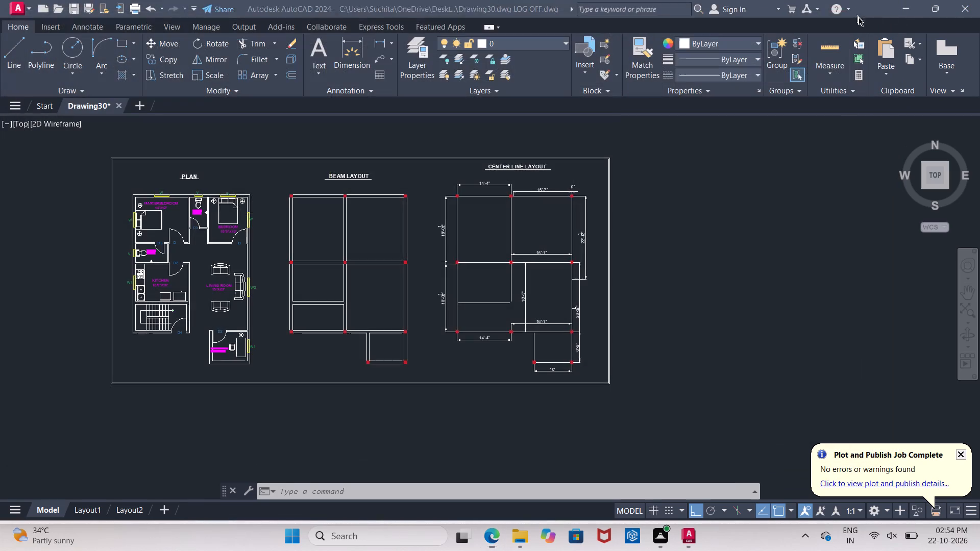